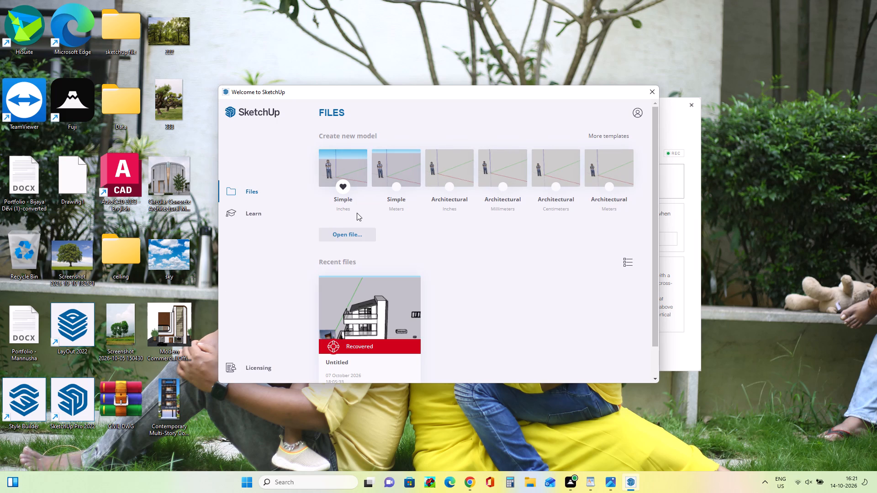
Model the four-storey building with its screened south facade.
Create a new model from the Simple template in inches.
{"action": "left_click", "coordinate": [353, 161]}
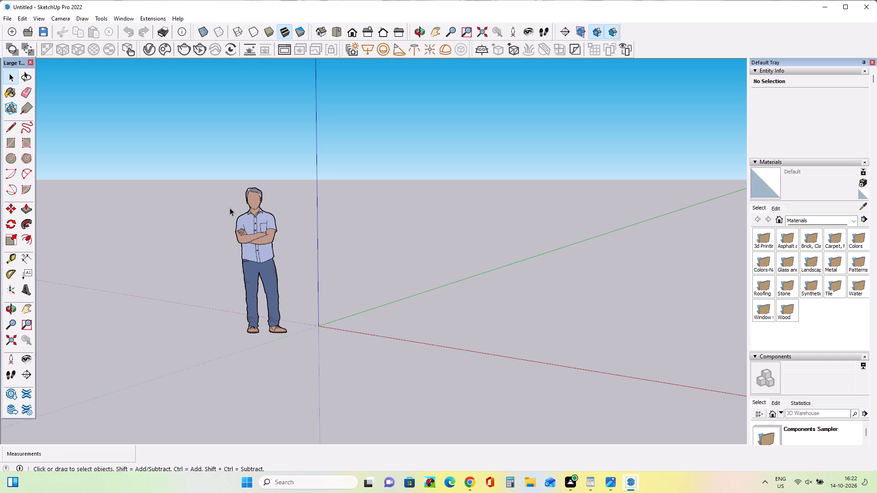
Examine the empty model around the scale figure and the origin axes from several viewpoints.
{"action": "left_click", "coordinate": [230, 208]}
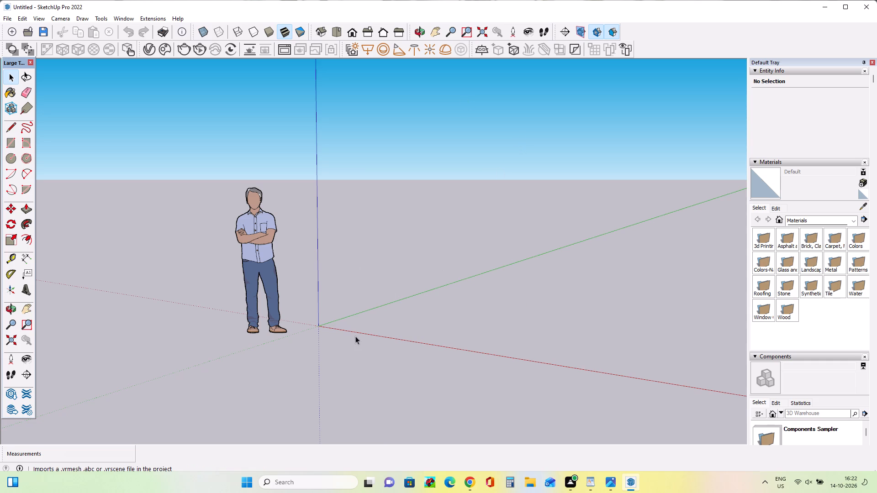
{"action": "middle_click_drag", "start_coordinate": [251, 366], "coordinate": [456, 342]}
{"action": "middle_click_drag", "start_coordinate": [231, 337], "coordinate": [415, 333]}
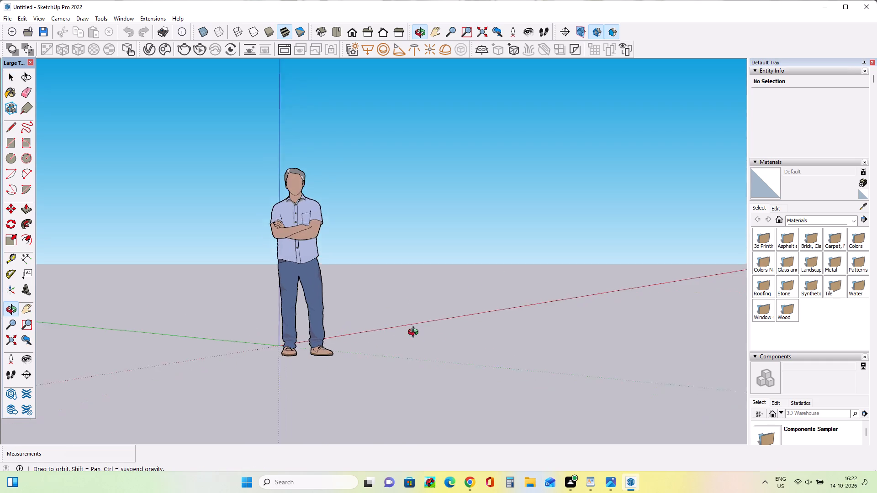
{"action": "middle_click_drag", "start_coordinate": [415, 333], "coordinate": [233, 387]}
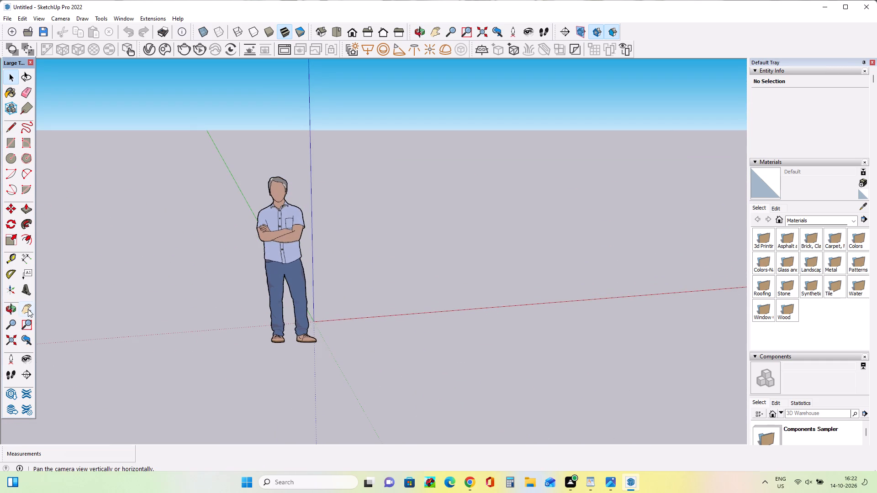
{"action": "left_click", "coordinate": [28, 309]}
{"action": "left_click_drag", "start_coordinate": [210, 185], "coordinate": [75, 272]}
{"action": "middle_click_drag", "start_coordinate": [322, 333], "coordinate": [345, 294]}
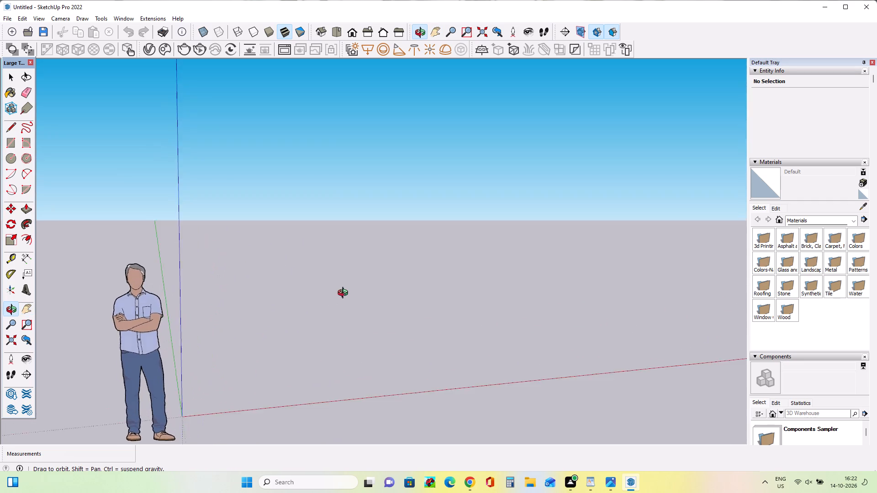
{"action": "middle_click_drag", "start_coordinate": [345, 294], "coordinate": [355, 338]}
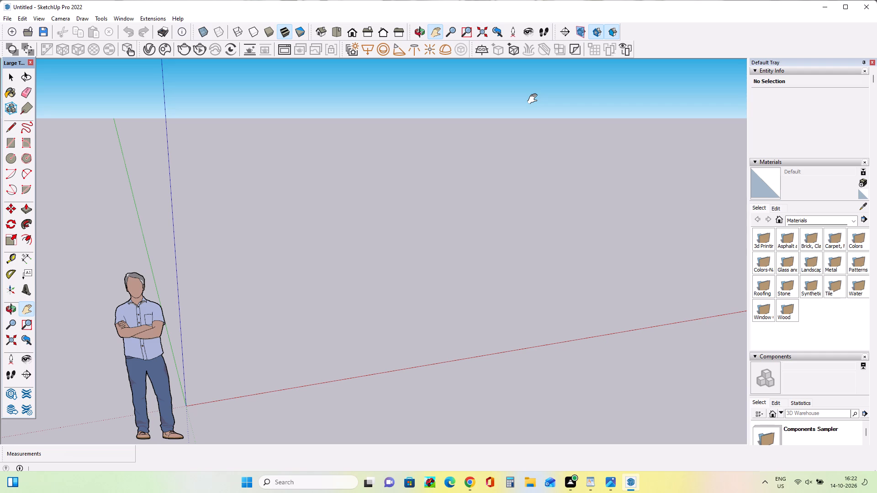
{"action": "left_click", "coordinate": [10, 145]}
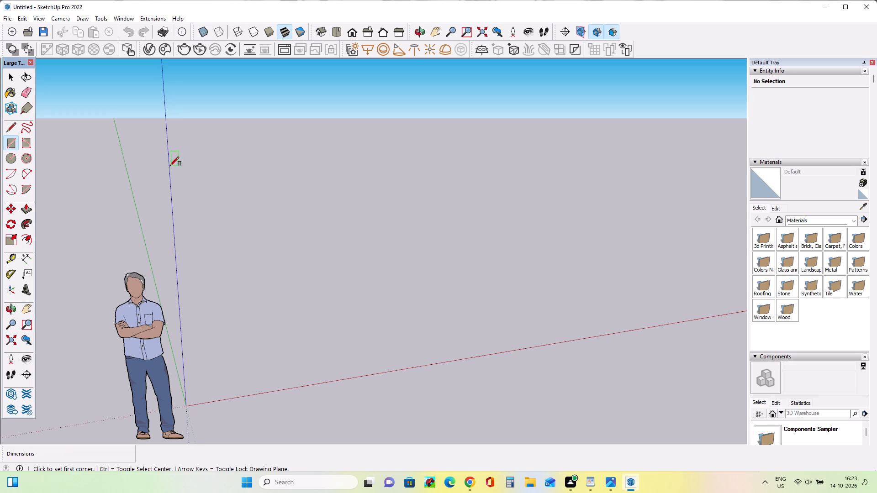
{"action": "left_click", "coordinate": [18, 306]}
{"action": "left_click", "coordinate": [26, 313]}
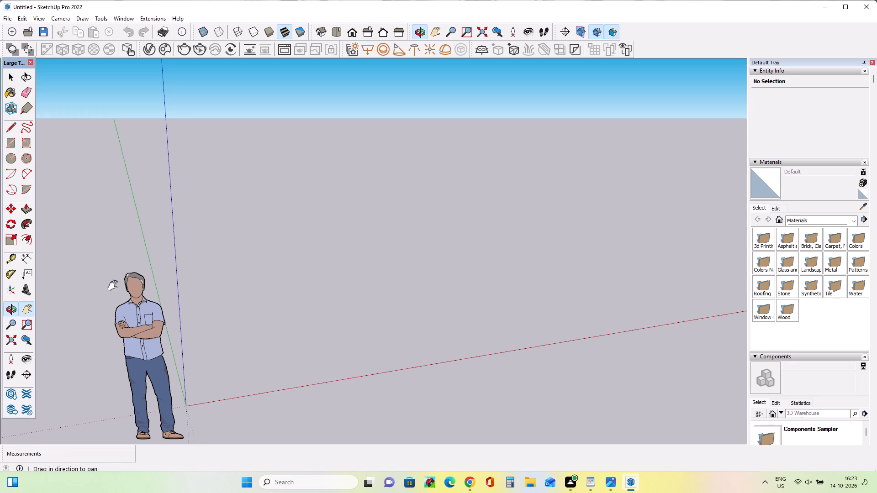
{"action": "left_click_drag", "start_coordinate": [238, 283], "coordinate": [80, 298]}
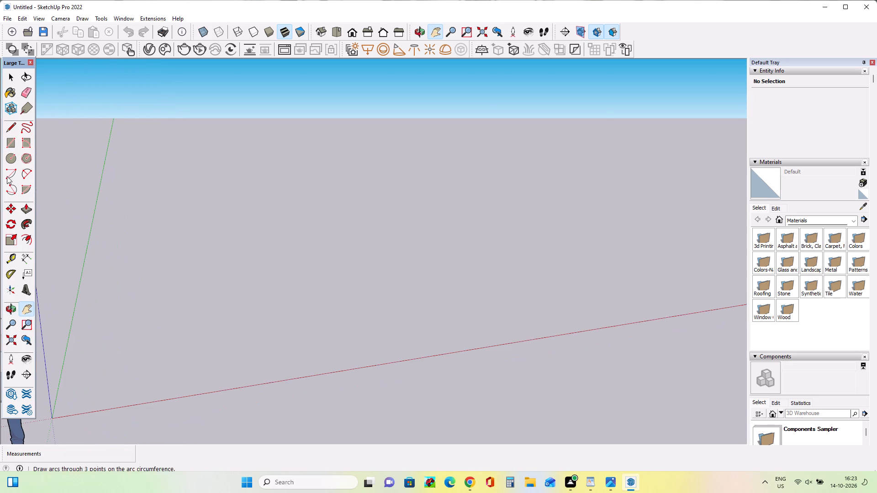
{"action": "left_click", "coordinate": [9, 146]}
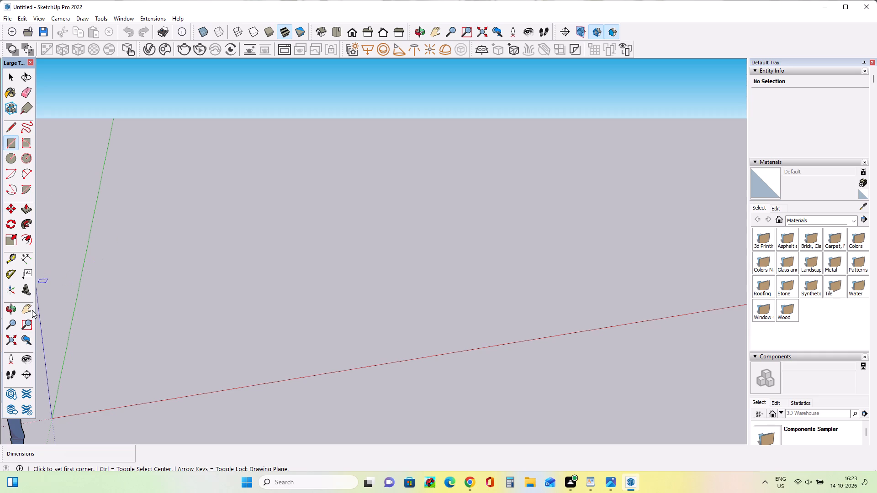
{"action": "left_click", "coordinate": [23, 308]}
{"action": "left_click_drag", "start_coordinate": [79, 319], "coordinate": [79, 319]}
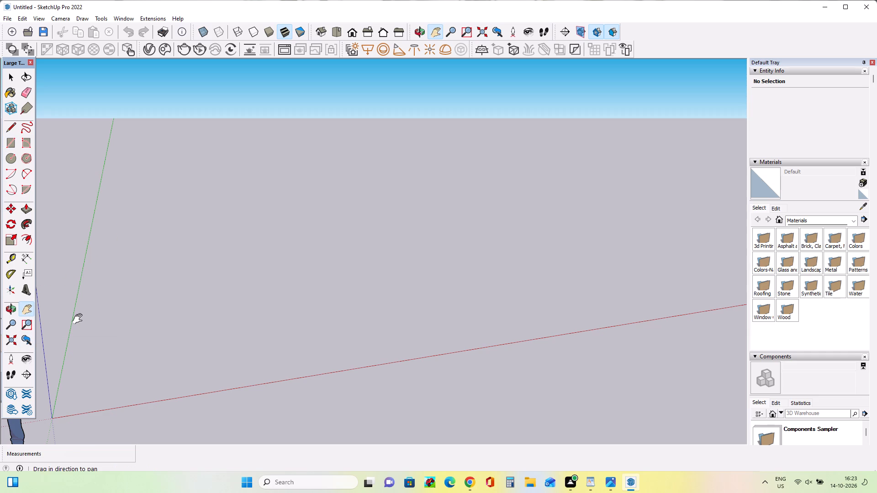
{"action": "left_click_drag", "start_coordinate": [79, 319], "coordinate": [216, 263]}
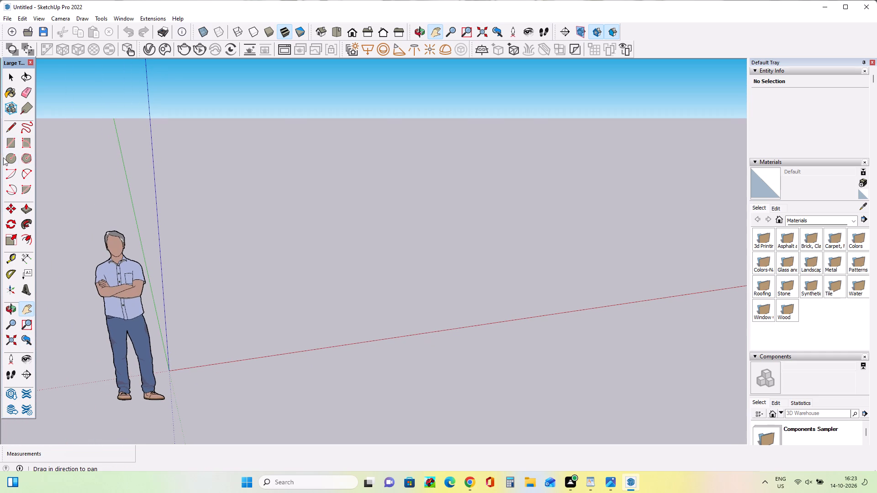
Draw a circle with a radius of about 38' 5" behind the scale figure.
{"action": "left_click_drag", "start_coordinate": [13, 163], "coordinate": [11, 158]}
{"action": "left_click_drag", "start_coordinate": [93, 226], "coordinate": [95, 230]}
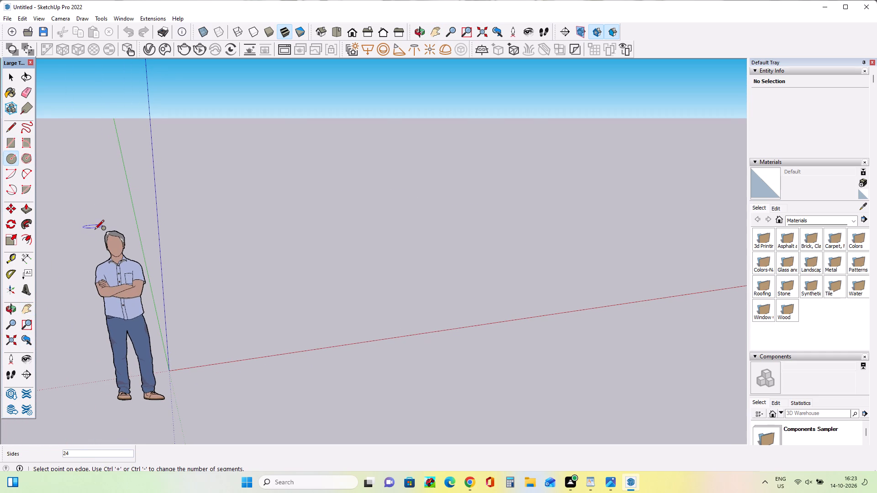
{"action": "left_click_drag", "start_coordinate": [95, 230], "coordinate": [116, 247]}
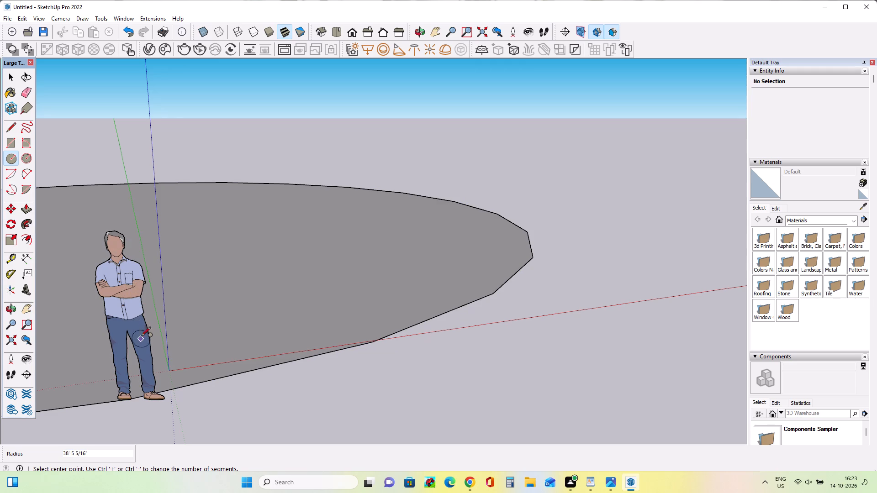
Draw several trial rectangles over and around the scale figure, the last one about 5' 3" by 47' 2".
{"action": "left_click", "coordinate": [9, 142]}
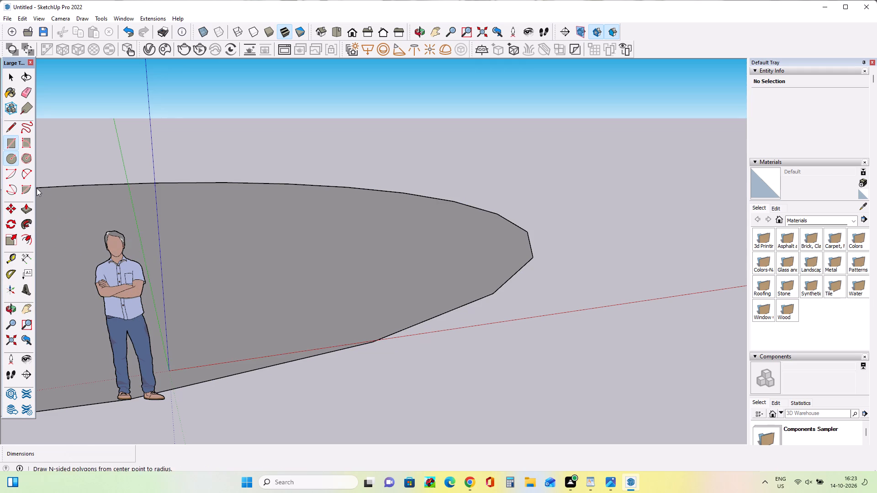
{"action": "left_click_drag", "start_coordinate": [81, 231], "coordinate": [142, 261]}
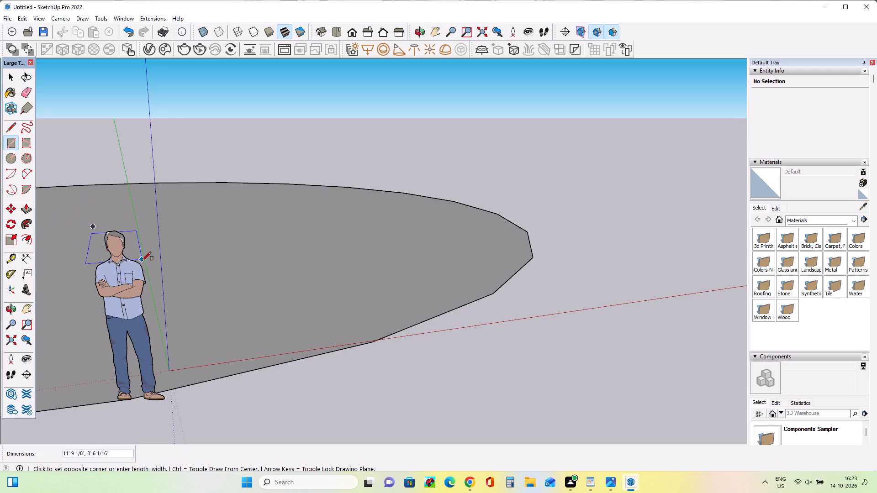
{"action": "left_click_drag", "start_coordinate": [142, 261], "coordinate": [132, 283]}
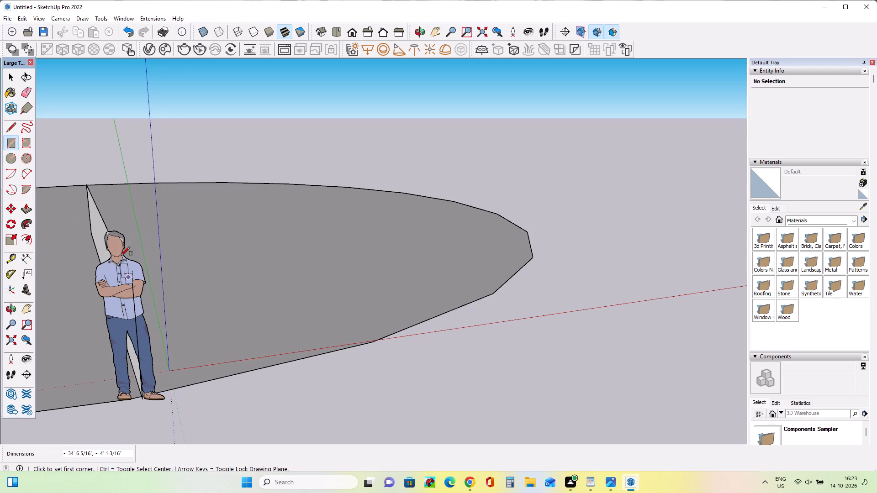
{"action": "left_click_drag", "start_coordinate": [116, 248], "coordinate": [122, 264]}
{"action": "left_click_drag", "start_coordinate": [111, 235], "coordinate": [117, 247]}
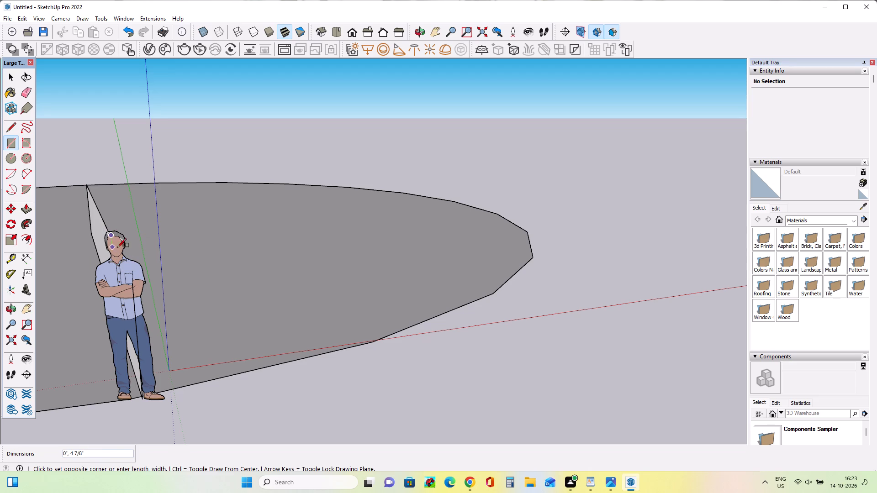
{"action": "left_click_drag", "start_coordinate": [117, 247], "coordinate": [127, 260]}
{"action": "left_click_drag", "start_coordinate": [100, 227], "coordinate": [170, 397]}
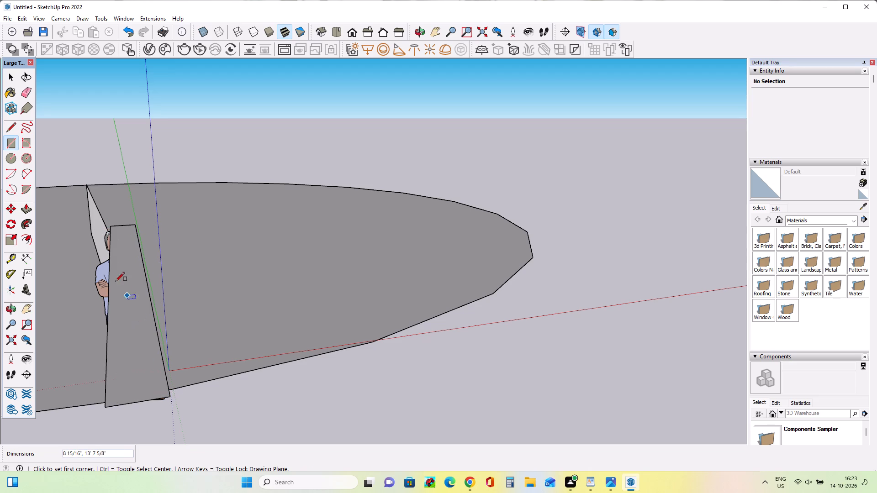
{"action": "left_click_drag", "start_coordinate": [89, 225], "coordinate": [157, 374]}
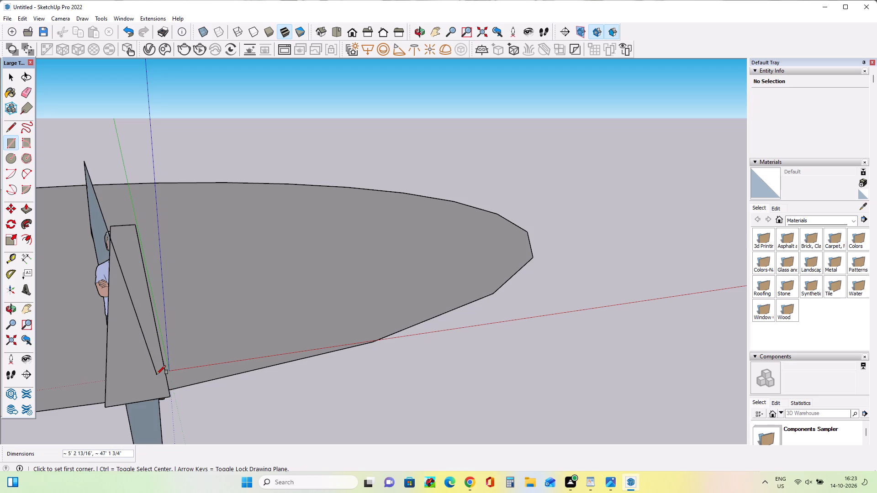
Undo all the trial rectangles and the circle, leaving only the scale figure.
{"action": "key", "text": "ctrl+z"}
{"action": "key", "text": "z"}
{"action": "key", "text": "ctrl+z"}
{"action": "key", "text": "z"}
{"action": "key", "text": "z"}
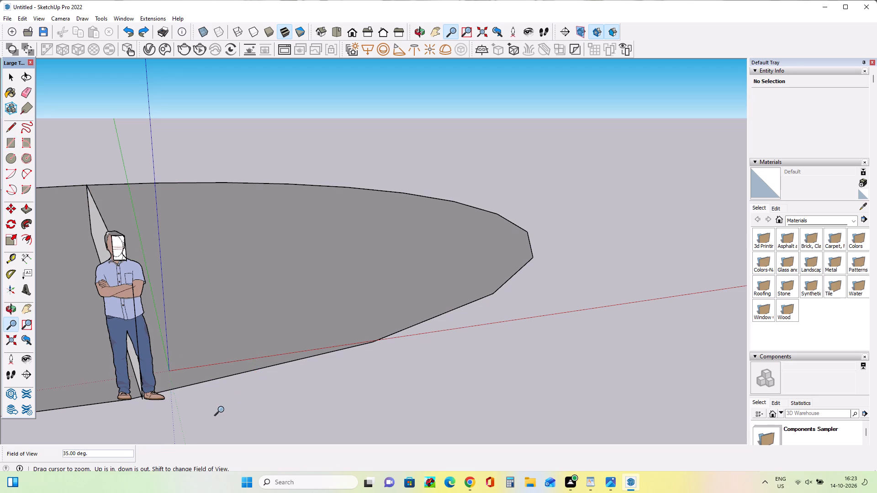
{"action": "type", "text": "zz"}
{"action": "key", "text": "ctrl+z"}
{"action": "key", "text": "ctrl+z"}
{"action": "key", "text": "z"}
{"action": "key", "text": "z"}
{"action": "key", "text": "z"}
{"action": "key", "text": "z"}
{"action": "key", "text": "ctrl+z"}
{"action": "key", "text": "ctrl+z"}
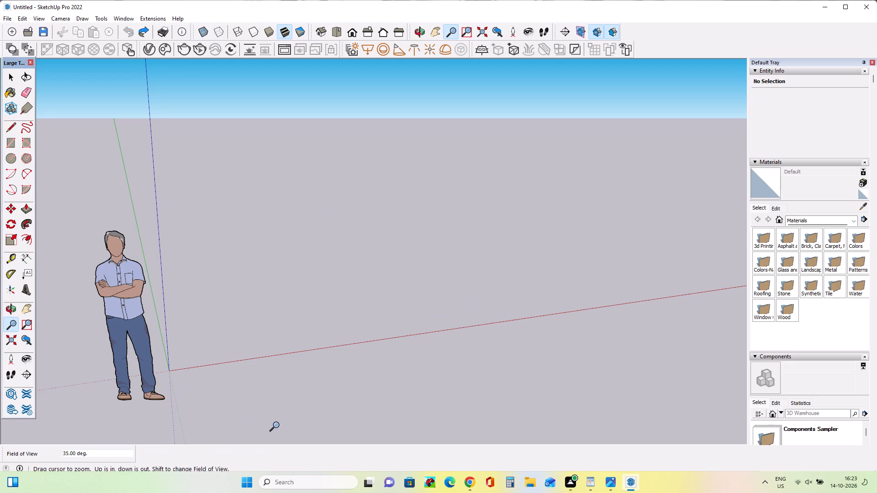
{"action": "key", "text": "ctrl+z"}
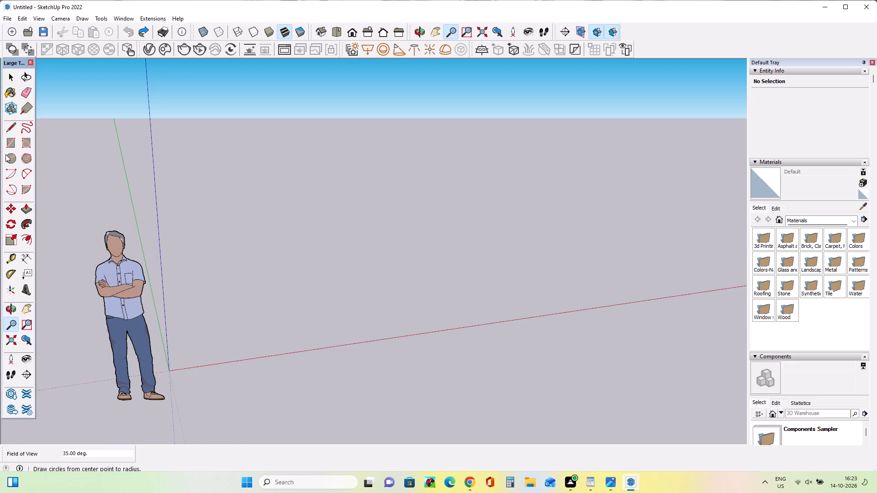
Draw two overlapping centre-based ground rectangles behind the scale figure, about 10' 3" by 81' 4" and 11' 7" by 90' 10".
{"action": "left_click", "coordinate": [5, 146]}
{"action": "left_click_drag", "start_coordinate": [78, 220], "coordinate": [97, 240]}
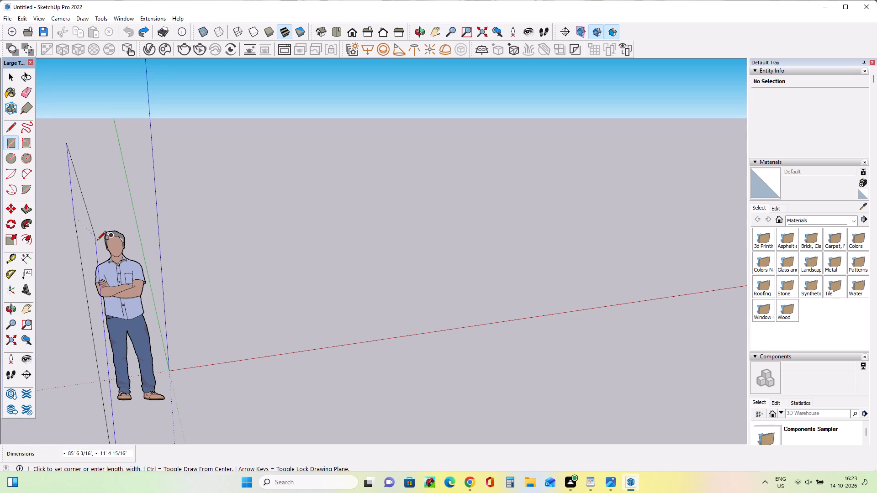
{"action": "left_click_drag", "start_coordinate": [97, 240], "coordinate": [193, 394]}
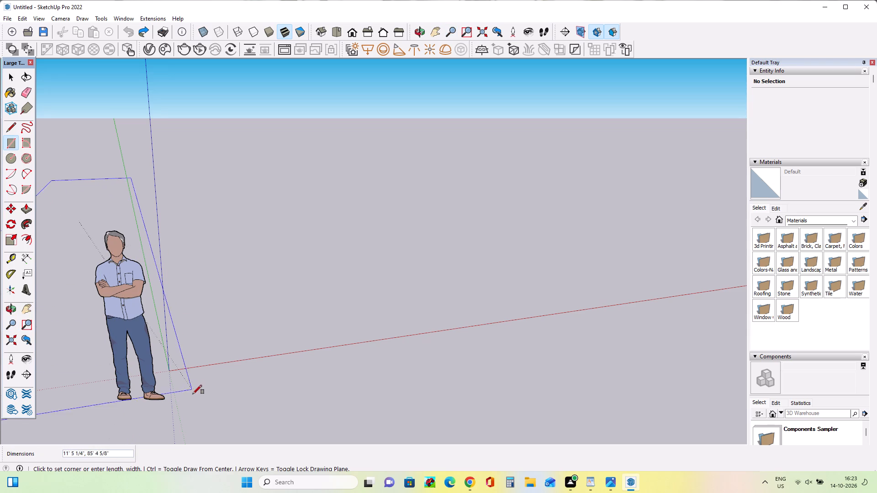
{"action": "left_click_drag", "start_coordinate": [193, 394], "coordinate": [172, 367]}
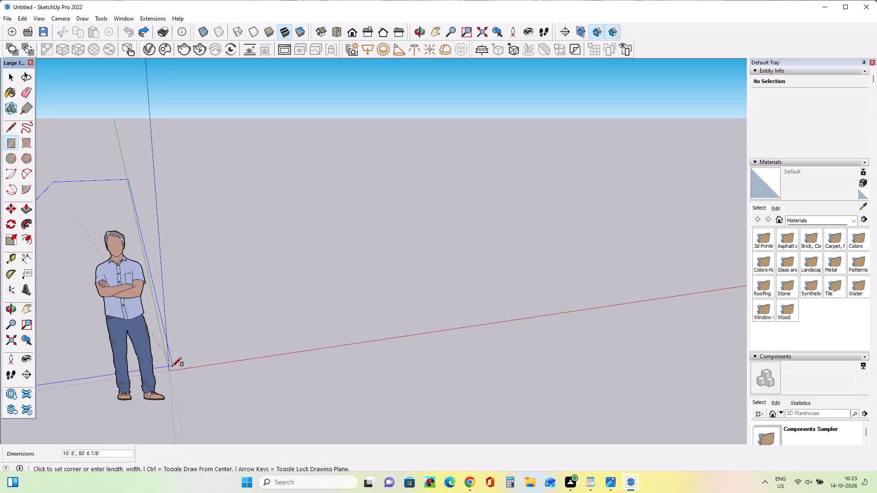
{"action": "left_click_drag", "start_coordinate": [172, 367], "coordinate": [171, 369]}
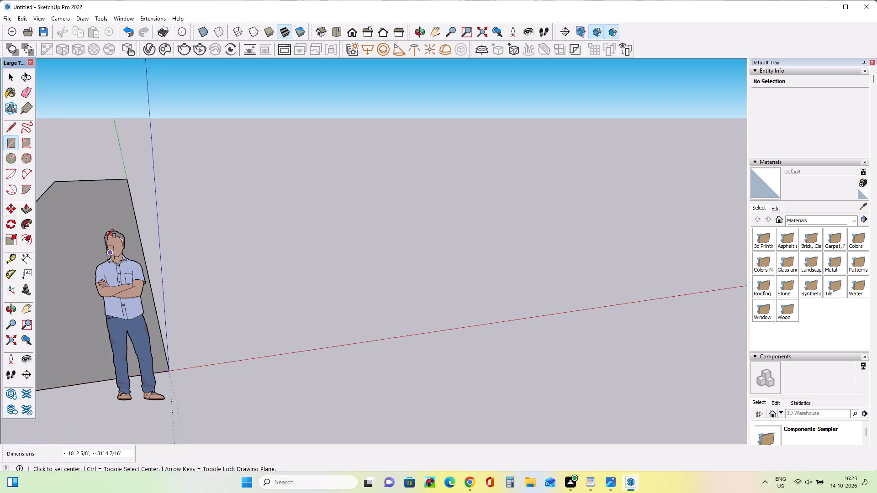
{"action": "left_click_drag", "start_coordinate": [72, 217], "coordinate": [141, 273]}
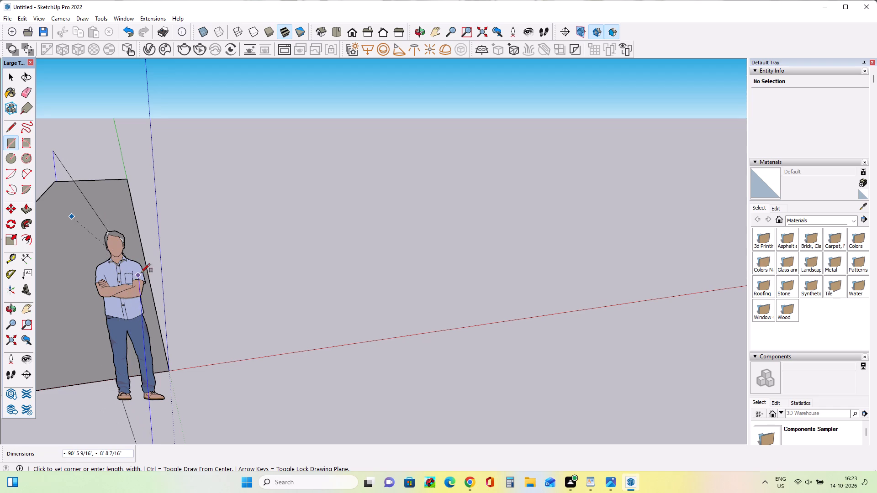
{"action": "left_click_drag", "start_coordinate": [141, 273], "coordinate": [179, 400]}
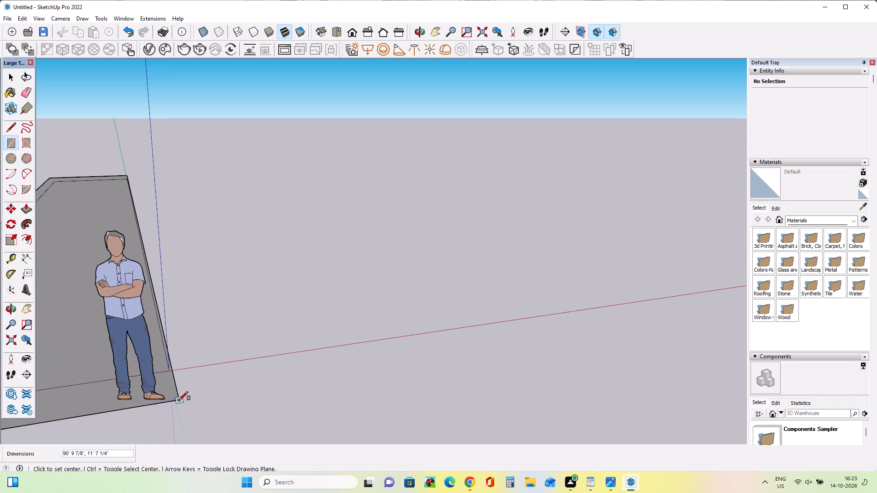
Draw an upright centre-based rectangle through the scale figure, about 2' 10" wide and 12' 4" tall.
{"action": "left_click_drag", "start_coordinate": [105, 223], "coordinate": [132, 368]}
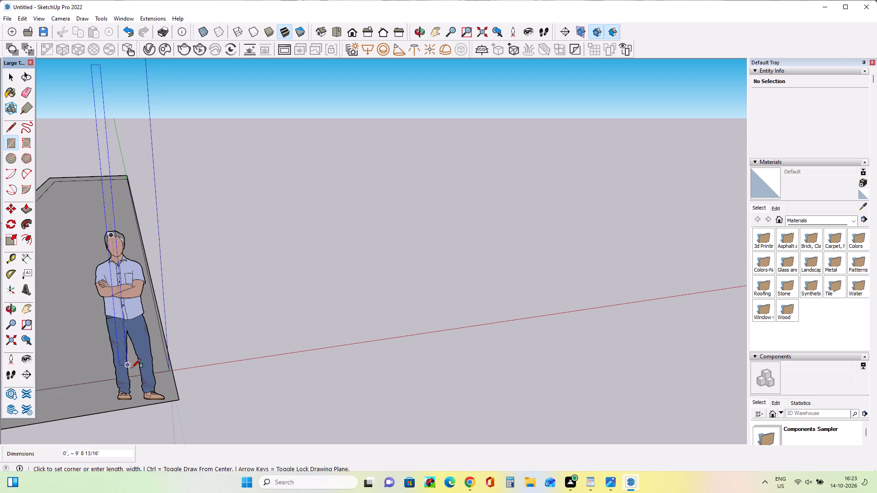
{"action": "left_click_drag", "start_coordinate": [132, 368], "coordinate": [170, 405]}
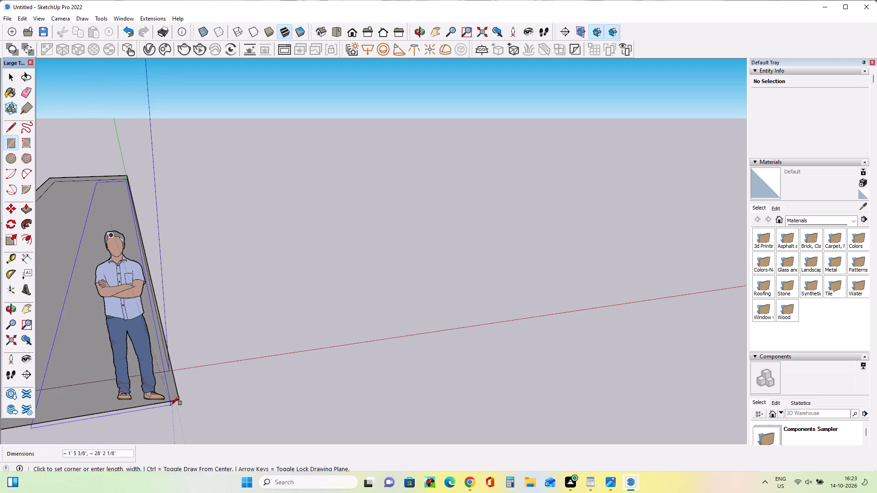
{"action": "left_click_drag", "start_coordinate": [170, 405], "coordinate": [172, 402]}
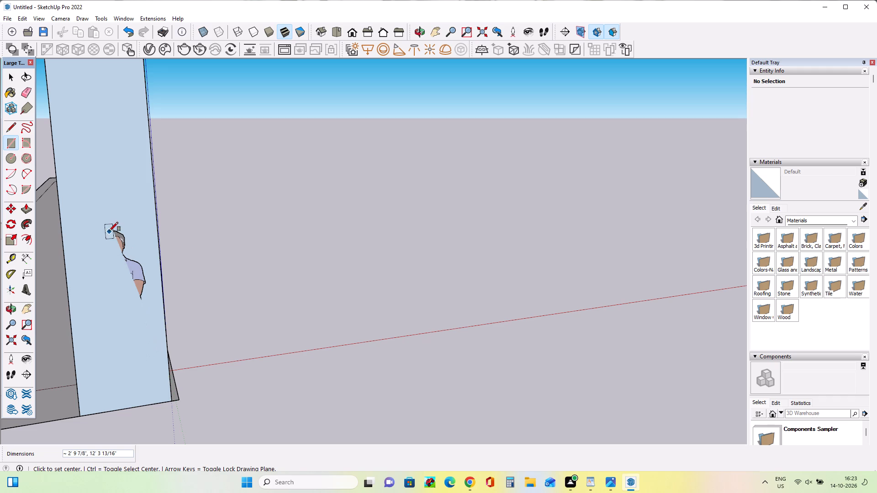
Draw two nested centre-based rectangles on the upright face, about 2' 2" by 5' and 10" by 4' 10".
{"action": "left_click_drag", "start_coordinate": [109, 231], "coordinate": [151, 304]}
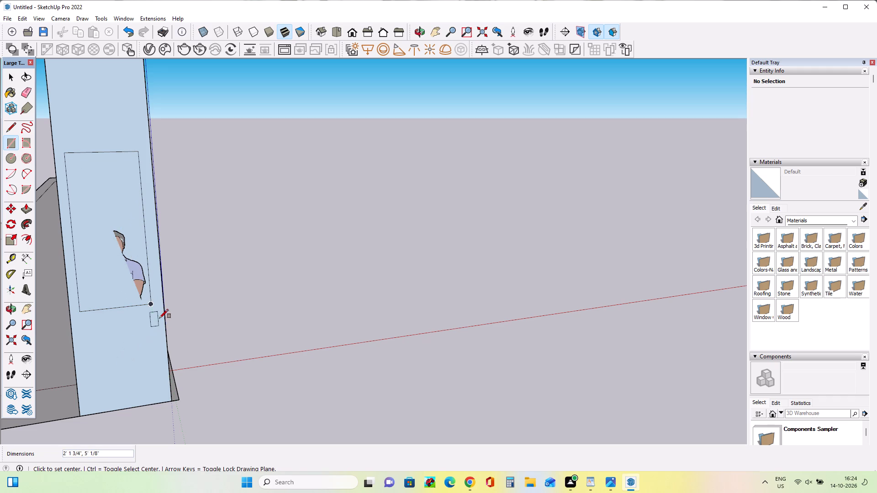
{"action": "left_click_drag", "start_coordinate": [119, 234], "coordinate": [148, 298]}
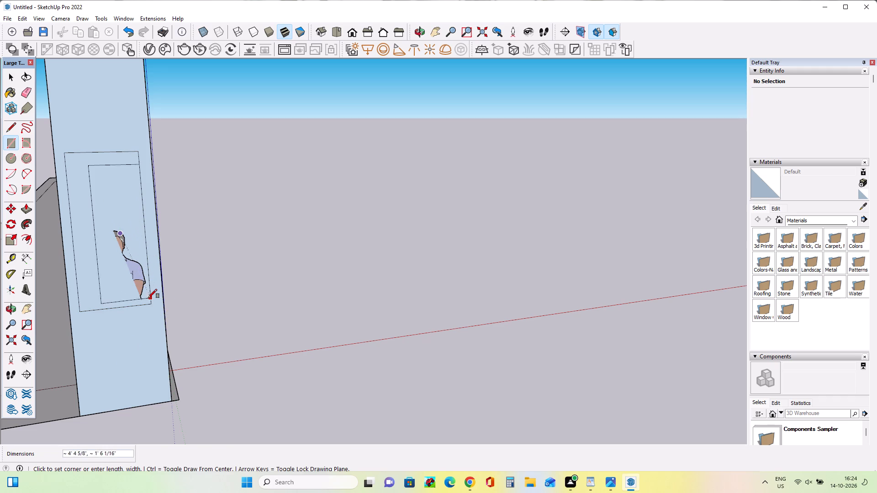
{"action": "left_click_drag", "start_coordinate": [148, 298], "coordinate": [141, 305]}
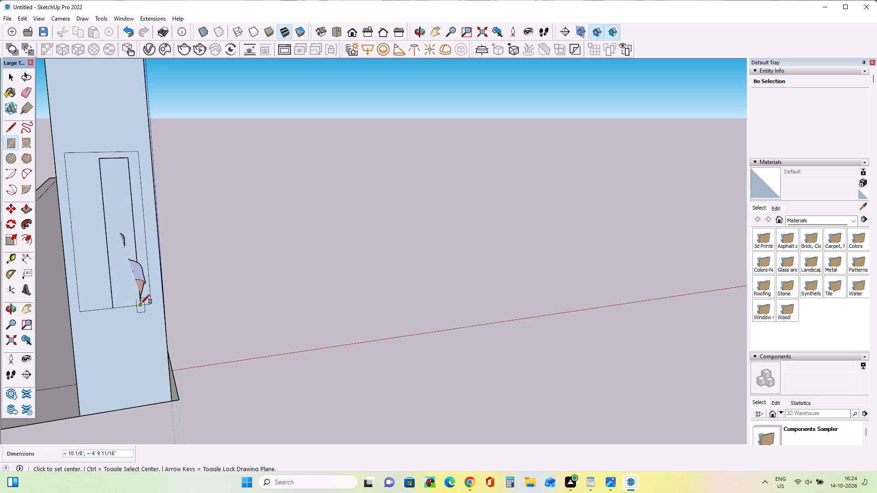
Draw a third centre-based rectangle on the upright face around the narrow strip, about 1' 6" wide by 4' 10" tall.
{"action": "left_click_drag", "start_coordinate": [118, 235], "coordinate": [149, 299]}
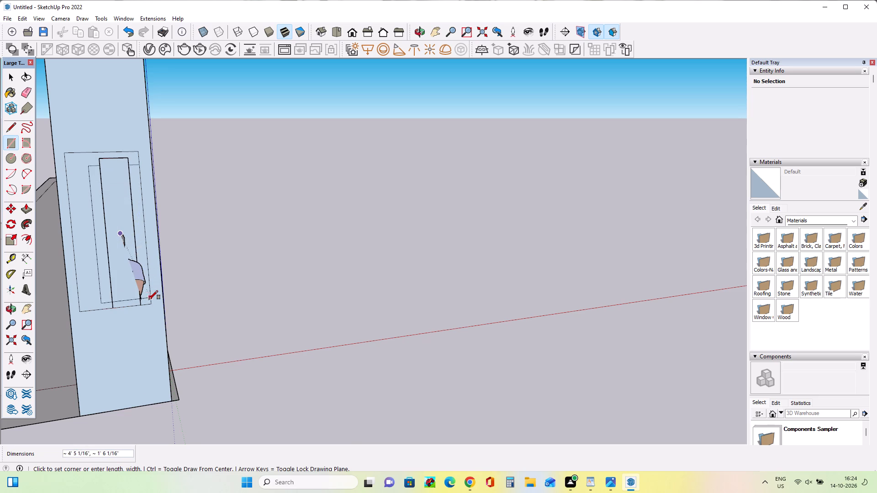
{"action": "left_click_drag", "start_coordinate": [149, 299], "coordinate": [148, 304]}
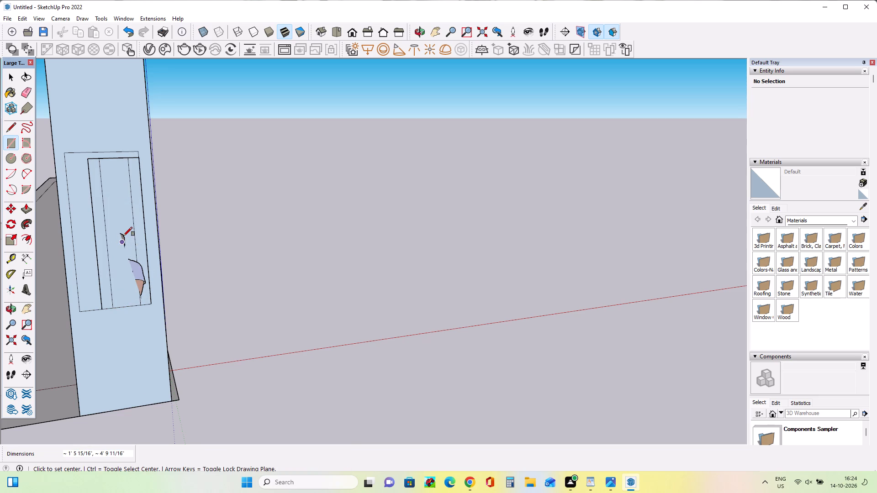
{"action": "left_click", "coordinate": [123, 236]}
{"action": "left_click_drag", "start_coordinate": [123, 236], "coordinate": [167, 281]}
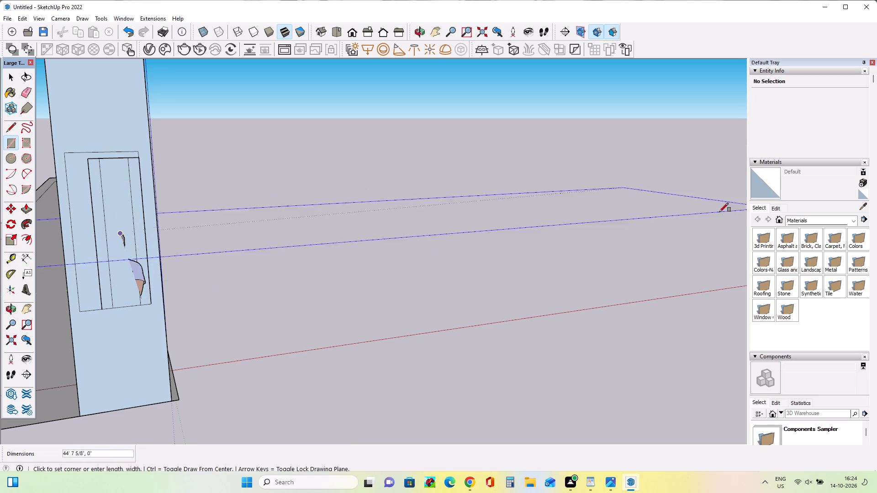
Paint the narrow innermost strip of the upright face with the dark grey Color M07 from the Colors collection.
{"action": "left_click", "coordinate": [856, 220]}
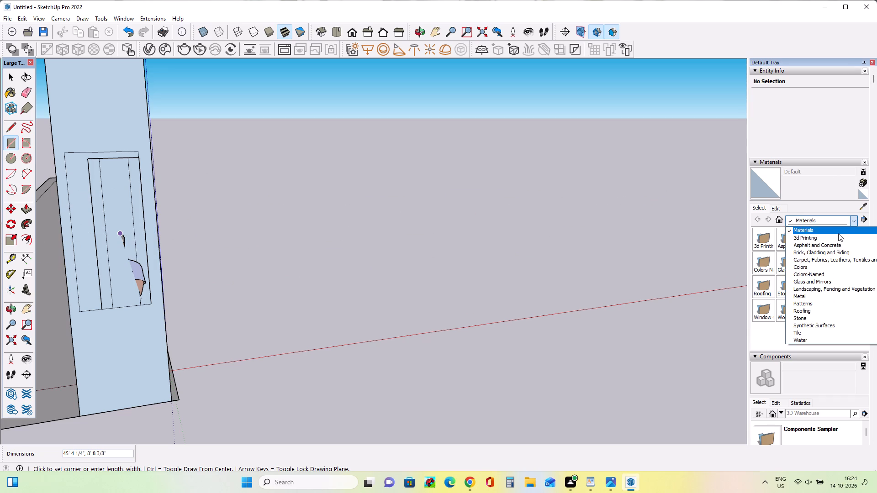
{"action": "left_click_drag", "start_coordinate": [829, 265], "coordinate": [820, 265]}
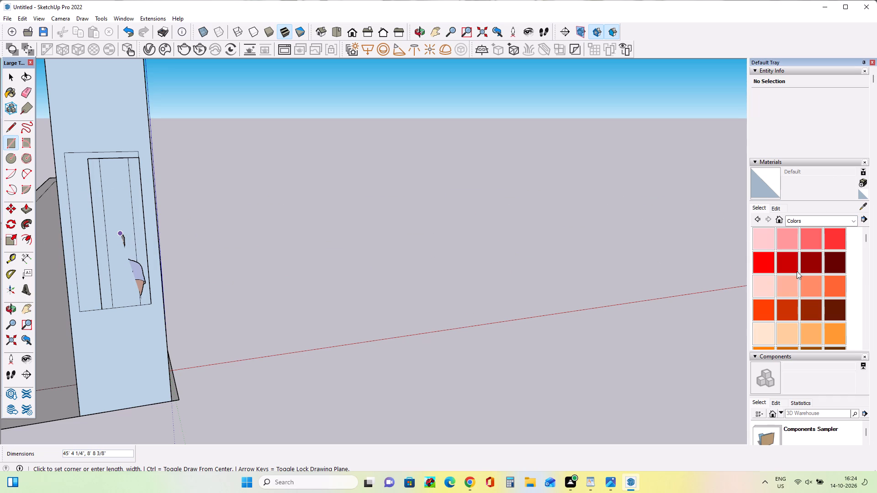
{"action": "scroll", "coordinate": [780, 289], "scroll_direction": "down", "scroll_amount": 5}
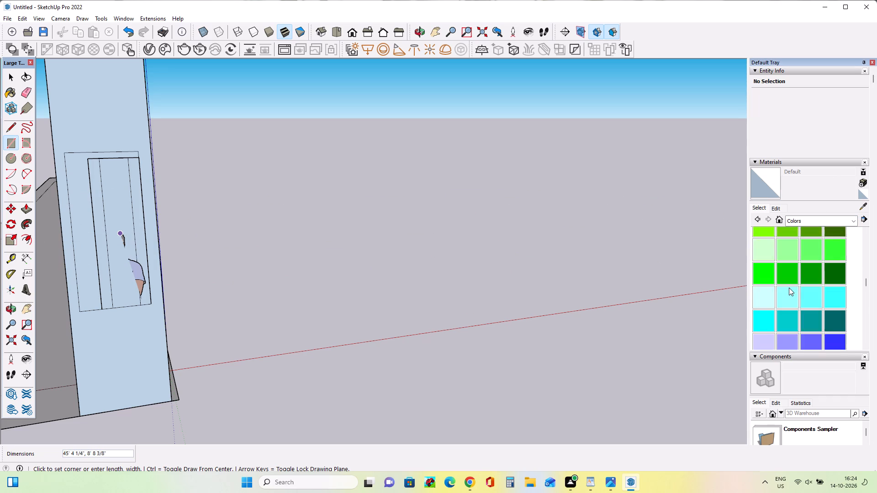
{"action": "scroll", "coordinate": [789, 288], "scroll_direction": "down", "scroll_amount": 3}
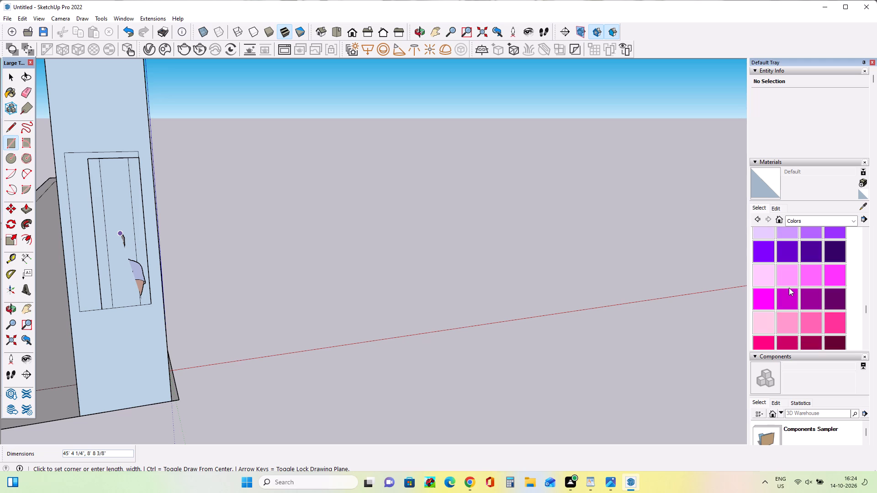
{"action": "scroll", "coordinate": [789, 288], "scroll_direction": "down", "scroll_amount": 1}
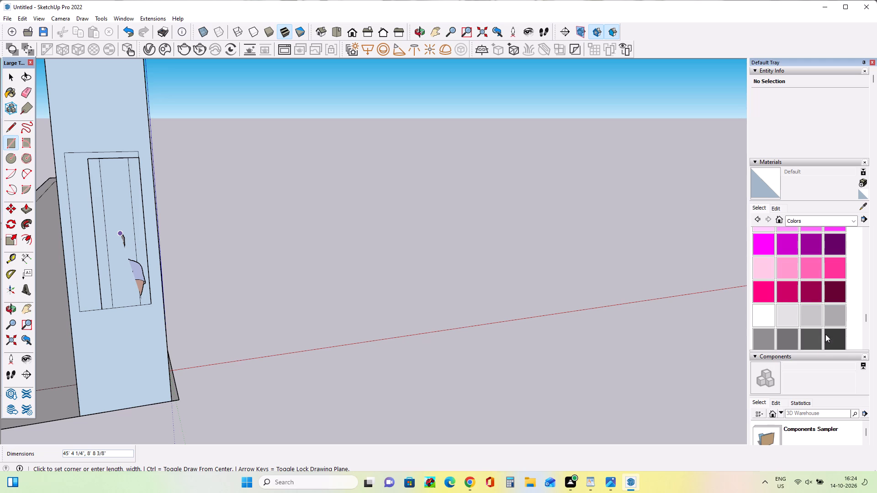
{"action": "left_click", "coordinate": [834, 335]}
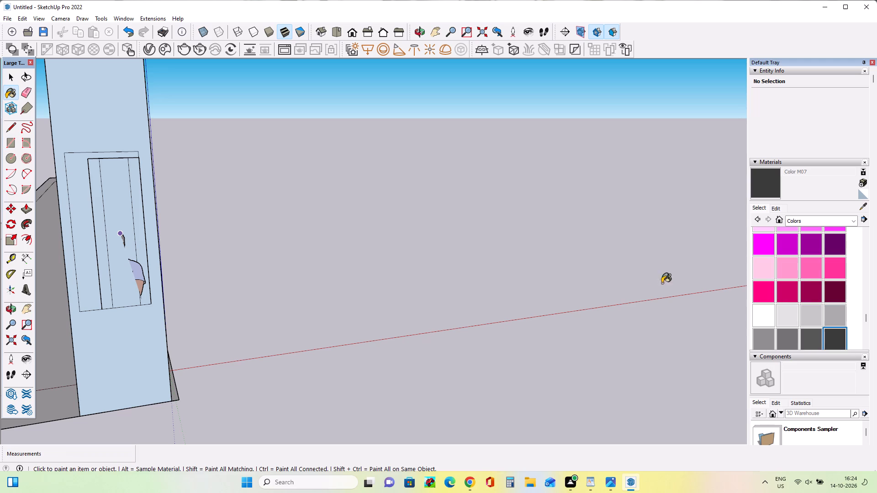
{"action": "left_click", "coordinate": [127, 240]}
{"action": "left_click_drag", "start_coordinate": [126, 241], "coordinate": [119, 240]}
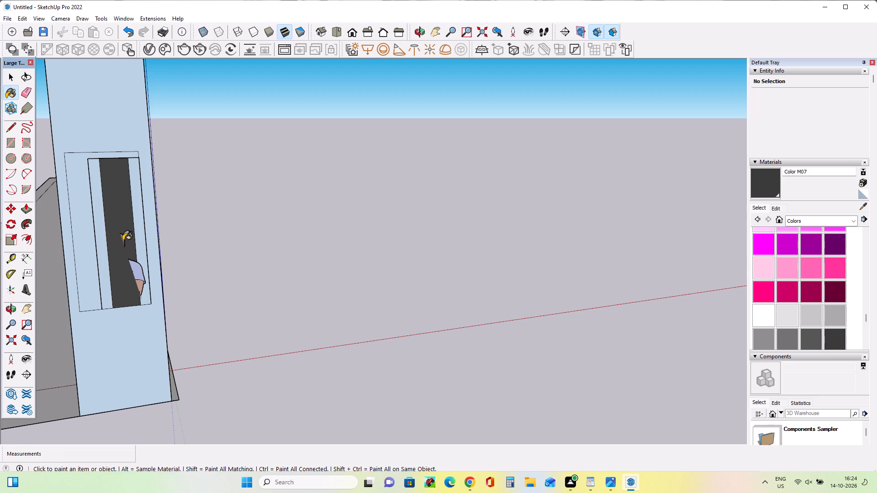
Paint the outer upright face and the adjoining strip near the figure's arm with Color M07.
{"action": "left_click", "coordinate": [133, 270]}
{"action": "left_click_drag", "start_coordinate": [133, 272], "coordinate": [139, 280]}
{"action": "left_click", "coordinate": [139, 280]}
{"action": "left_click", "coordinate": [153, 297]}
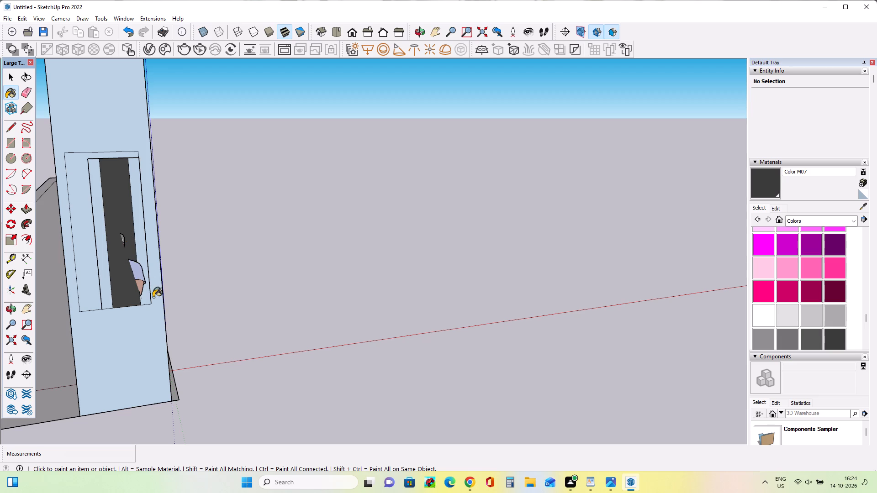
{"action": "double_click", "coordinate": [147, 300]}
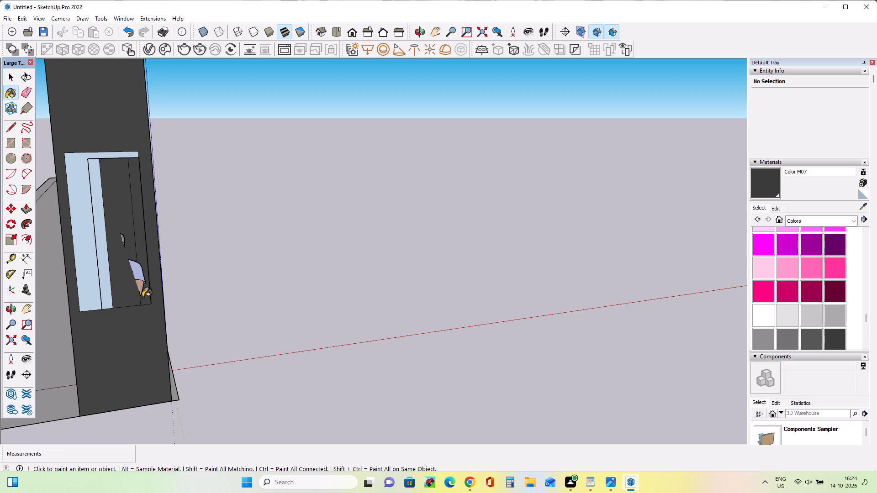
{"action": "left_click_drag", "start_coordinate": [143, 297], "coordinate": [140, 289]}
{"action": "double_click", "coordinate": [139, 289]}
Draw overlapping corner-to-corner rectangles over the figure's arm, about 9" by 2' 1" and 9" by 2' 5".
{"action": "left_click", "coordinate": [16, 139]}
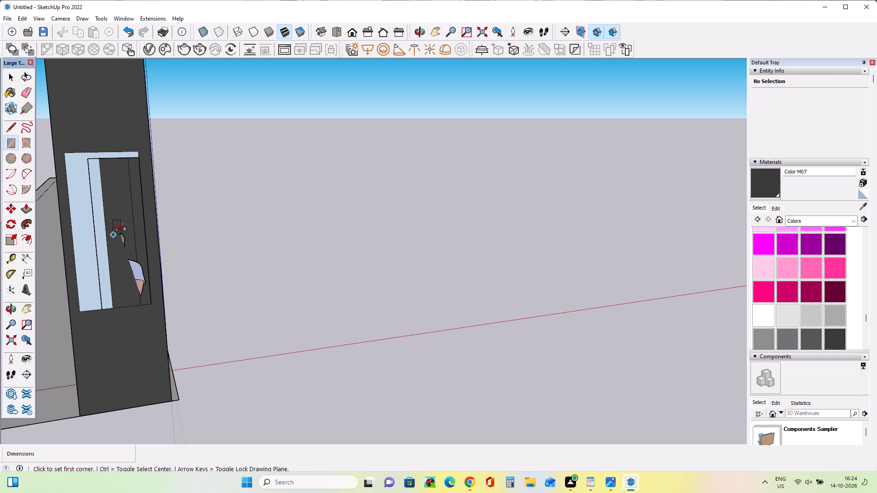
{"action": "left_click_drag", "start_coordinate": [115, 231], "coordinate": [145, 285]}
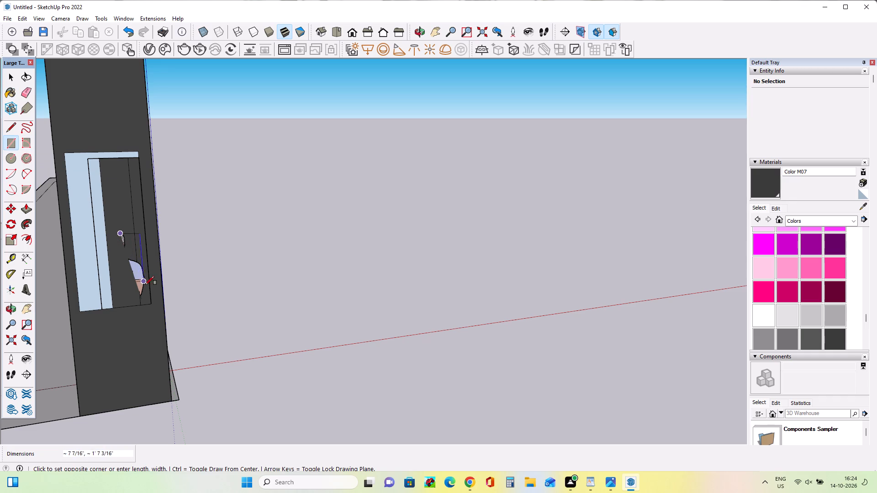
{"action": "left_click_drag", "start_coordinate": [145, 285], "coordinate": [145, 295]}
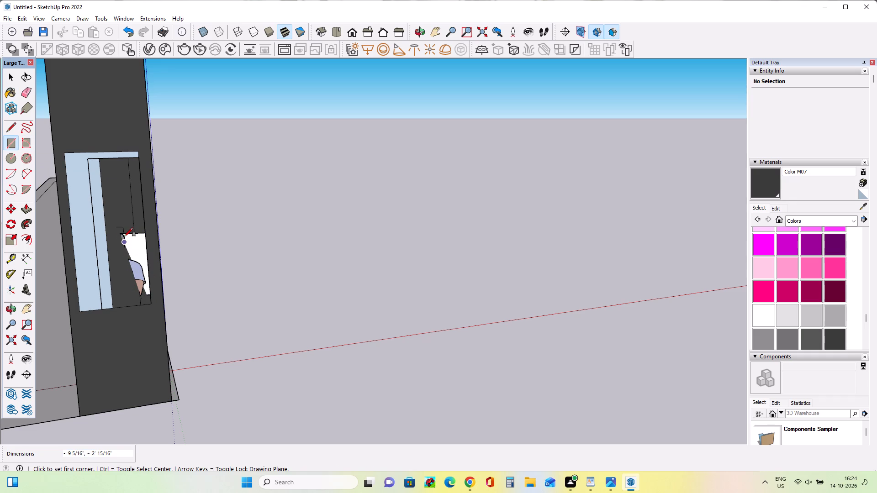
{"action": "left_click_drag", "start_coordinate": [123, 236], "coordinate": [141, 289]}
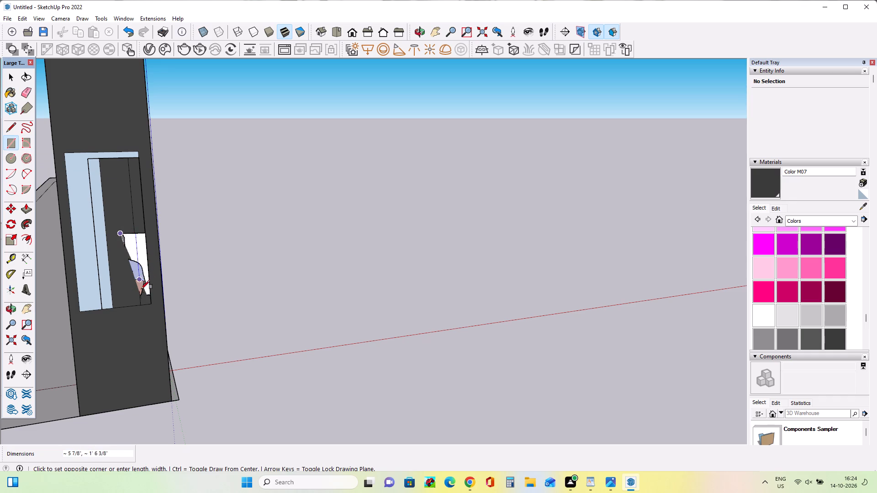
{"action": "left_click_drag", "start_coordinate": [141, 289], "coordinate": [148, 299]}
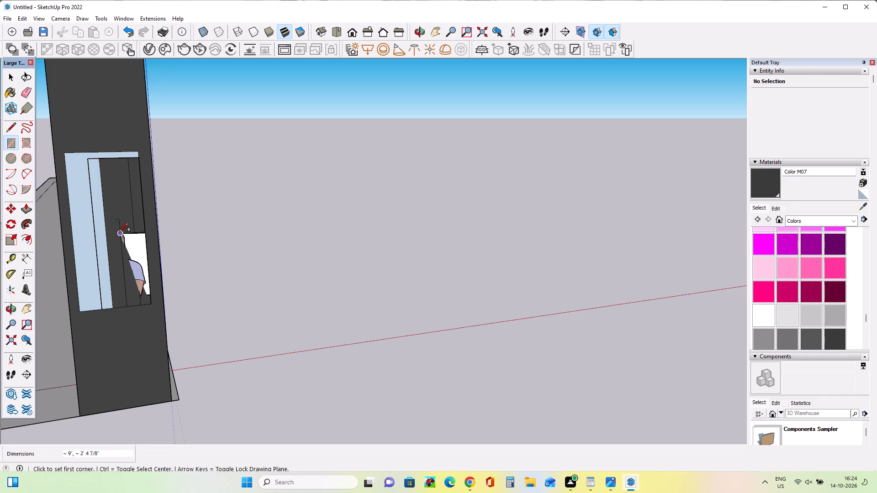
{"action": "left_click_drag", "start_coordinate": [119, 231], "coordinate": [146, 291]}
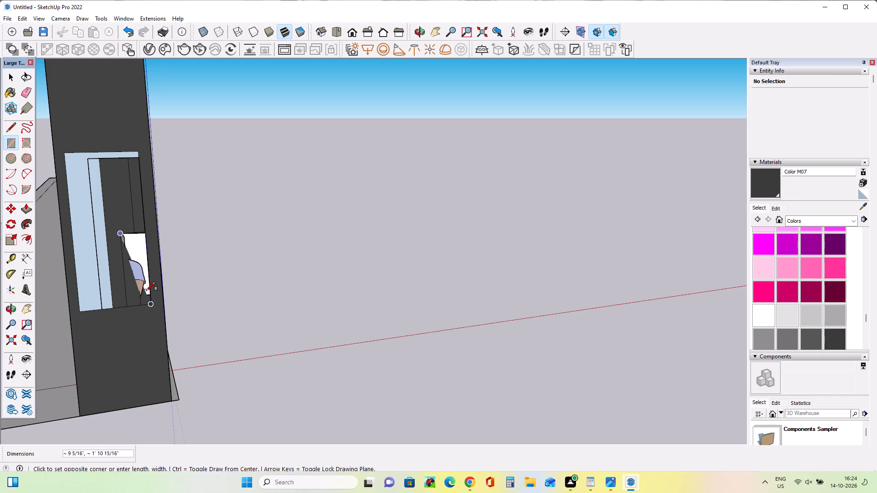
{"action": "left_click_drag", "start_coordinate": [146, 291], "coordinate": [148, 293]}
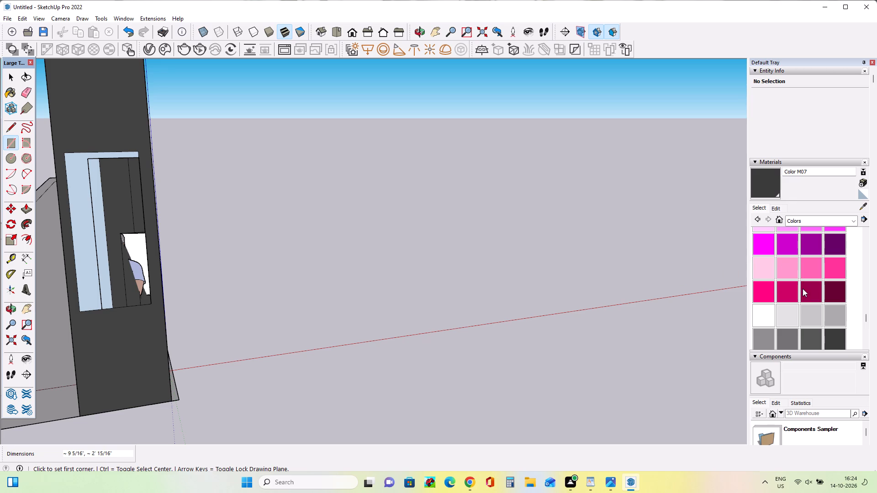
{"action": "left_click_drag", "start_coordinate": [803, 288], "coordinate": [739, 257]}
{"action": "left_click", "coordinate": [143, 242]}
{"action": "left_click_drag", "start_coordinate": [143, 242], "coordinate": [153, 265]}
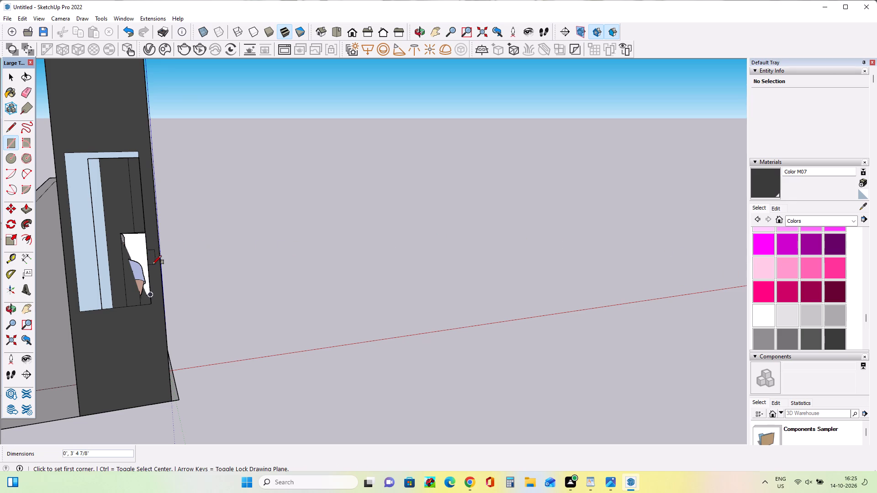
Undo all the painting and every ground and upright rectangle, leaving only the scale figure.
{"action": "type", "text": "zz"}
{"action": "key", "text": "ctrl+z"}
{"action": "key", "text": "ctrl+z"}
{"action": "type", "text": "zzz"}
{"action": "left_click", "coordinate": [876, 192]}
{"action": "key", "text": "z"}
{"action": "left_click", "coordinate": [876, 192]}
{"action": "key", "text": "ctrl+z"}
{"action": "double_click", "coordinate": [876, 192], "text": "ctrl"}
{"action": "key", "text": "ctrl+z"}
{"action": "left_click", "coordinate": [876, 186]}
{"action": "key", "text": "z"}
{"action": "key", "text": "z"}
{"action": "left_click", "coordinate": [876, 186]}
{"action": "type", "text": "zz"}
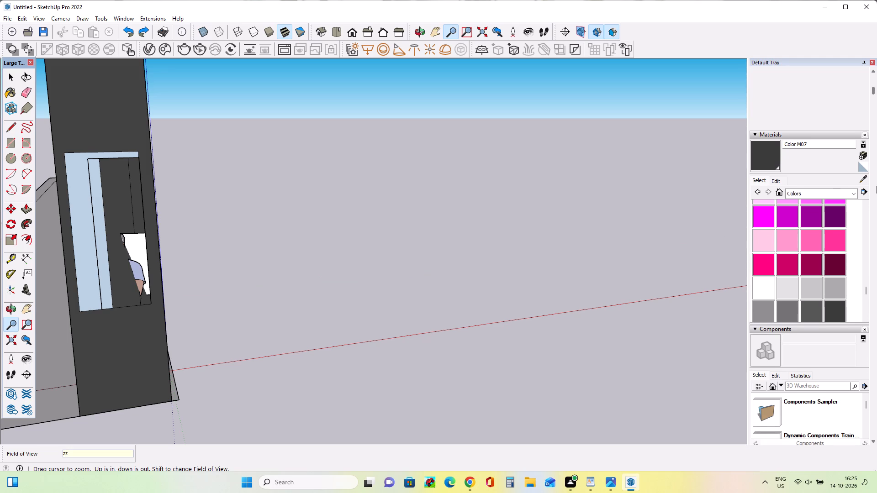
{"action": "key", "text": "ctrl+z"}
{"action": "key", "text": "z"}
{"action": "left_click", "coordinate": [876, 183]}
{"action": "key", "text": "z"}
{"action": "left_click", "coordinate": [876, 183]}
{"action": "key", "text": "z"}
{"action": "key", "text": "z"}
{"action": "key", "text": "z"}
{"action": "key", "text": "ctrl+z"}
{"action": "key", "text": "ctrl+z"}
{"action": "type", "text": "zz"}
{"action": "type", "text": "zz"}
{"action": "key", "text": "ctrl+z"}
{"action": "key", "text": "ctrl+z"}
{"action": "key", "text": "ctrl+z"}
{"action": "key", "text": "ctrl+z"}
{"action": "key", "text": "ctrl+z"}
{"action": "key", "text": "ctrl+z"}
{"action": "key", "text": "ctrl+z"}
{"action": "key", "text": "ctrl+z"}
{"action": "key", "text": "ctrl+z"}
{"action": "key", "text": "ctrl+z"}
{"action": "key", "text": "ctrl+z"}
{"action": "key", "text": "ctrl+z"}
{"action": "key", "text": "ctrl+z"}
{"action": "key", "text": "ctrl+z"}
{"action": "key", "text": "ctrl+z"}
{"action": "key", "text": "ctrl+z"}
{"action": "key", "text": "ctrl+z"}
{"action": "key", "text": "ctrl+z"}
{"action": "key", "text": "ctrl+z"}
{"action": "key", "text": "ctrl+z"}
{"action": "left_click", "coordinate": [801, 161], "text": "ctrl"}
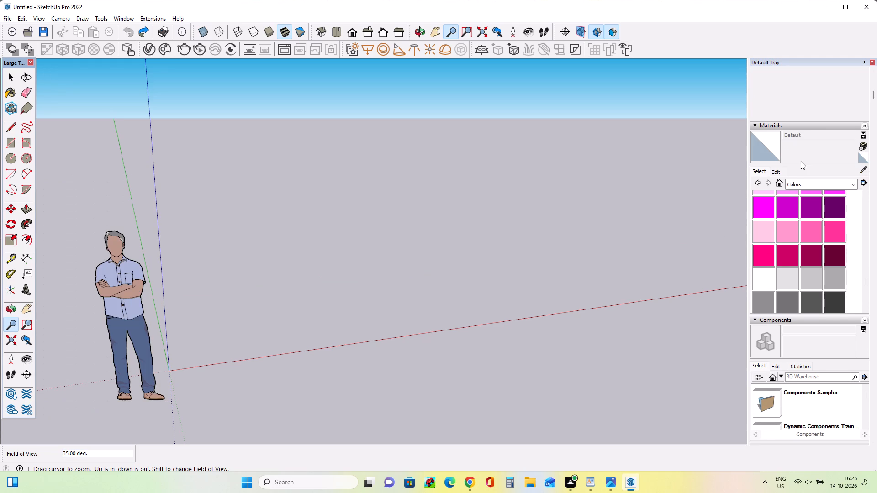
{"action": "scroll", "coordinate": [801, 161], "scroll_direction": "left", "scroll_amount": 1}
{"action": "scroll", "coordinate": [805, 152], "scroll_direction": "up", "scroll_amount": 1}
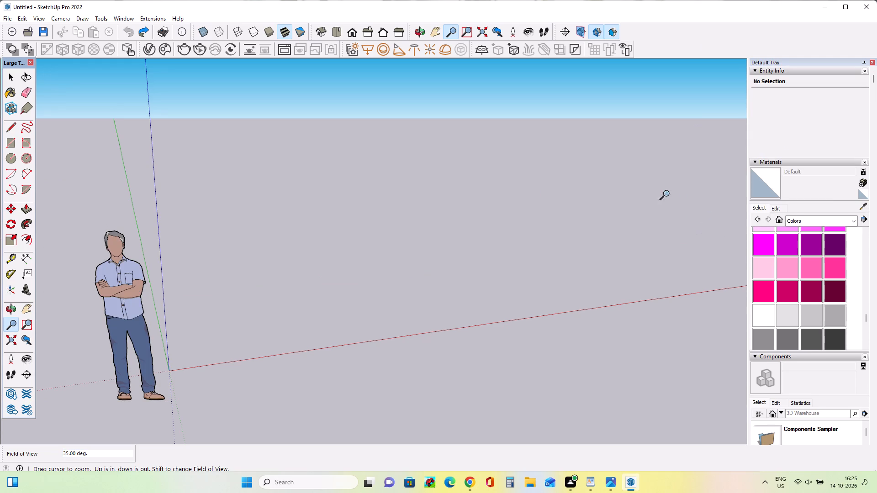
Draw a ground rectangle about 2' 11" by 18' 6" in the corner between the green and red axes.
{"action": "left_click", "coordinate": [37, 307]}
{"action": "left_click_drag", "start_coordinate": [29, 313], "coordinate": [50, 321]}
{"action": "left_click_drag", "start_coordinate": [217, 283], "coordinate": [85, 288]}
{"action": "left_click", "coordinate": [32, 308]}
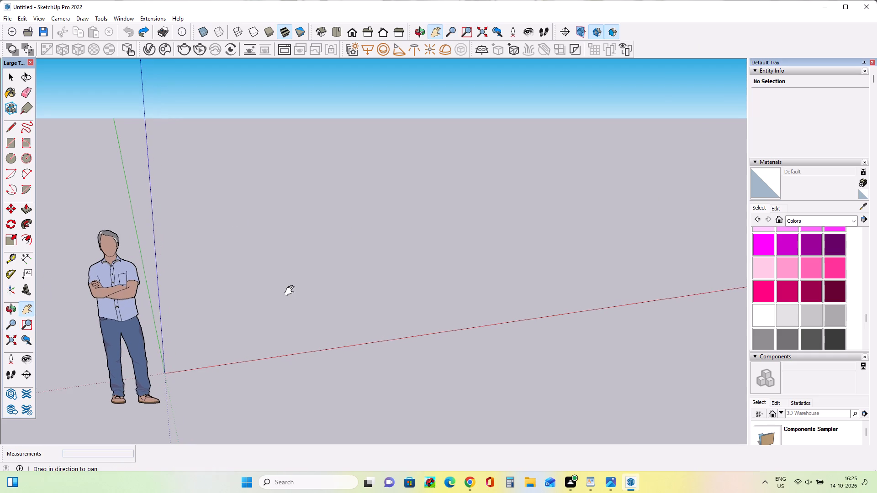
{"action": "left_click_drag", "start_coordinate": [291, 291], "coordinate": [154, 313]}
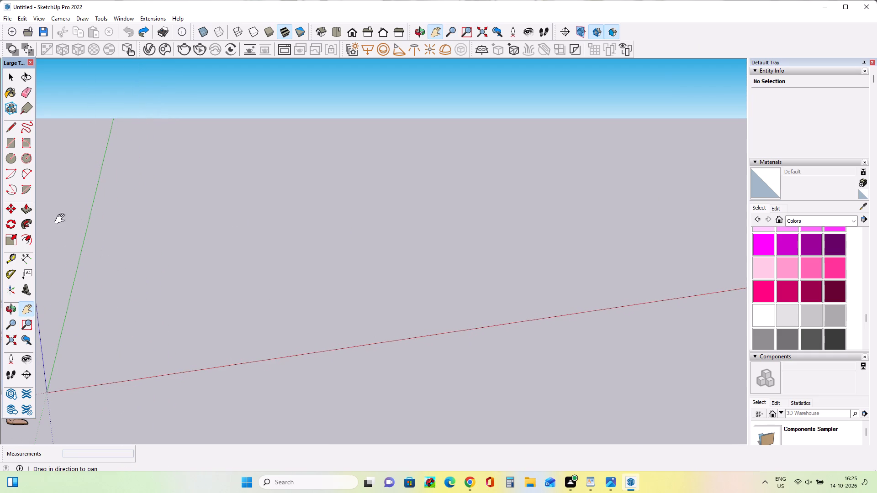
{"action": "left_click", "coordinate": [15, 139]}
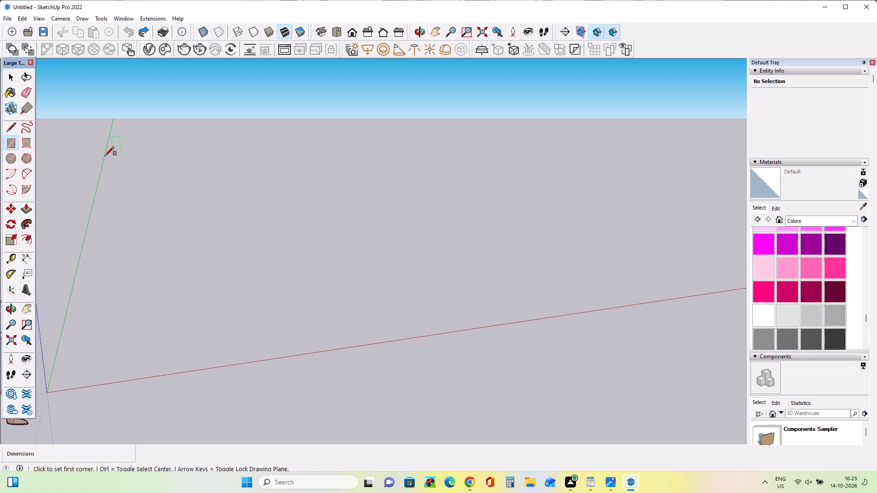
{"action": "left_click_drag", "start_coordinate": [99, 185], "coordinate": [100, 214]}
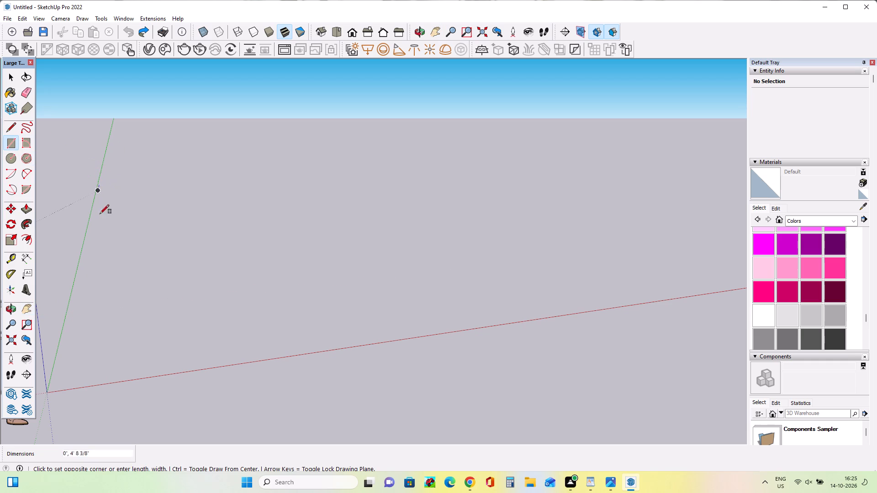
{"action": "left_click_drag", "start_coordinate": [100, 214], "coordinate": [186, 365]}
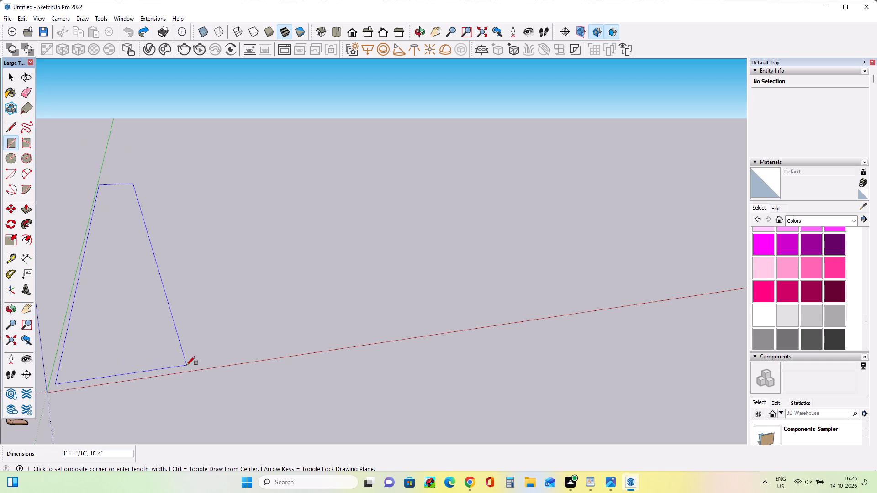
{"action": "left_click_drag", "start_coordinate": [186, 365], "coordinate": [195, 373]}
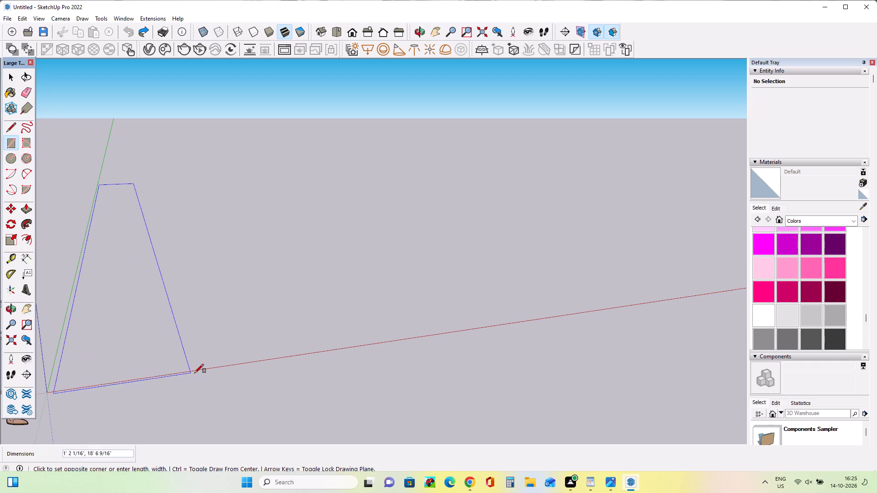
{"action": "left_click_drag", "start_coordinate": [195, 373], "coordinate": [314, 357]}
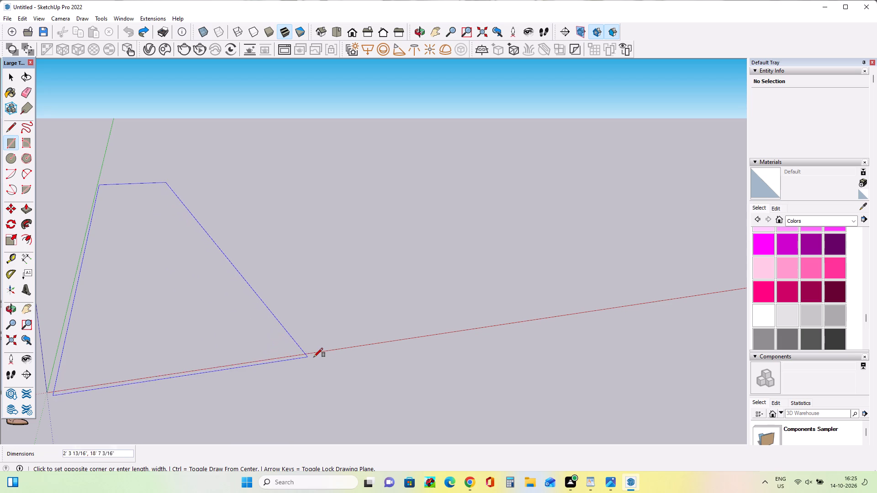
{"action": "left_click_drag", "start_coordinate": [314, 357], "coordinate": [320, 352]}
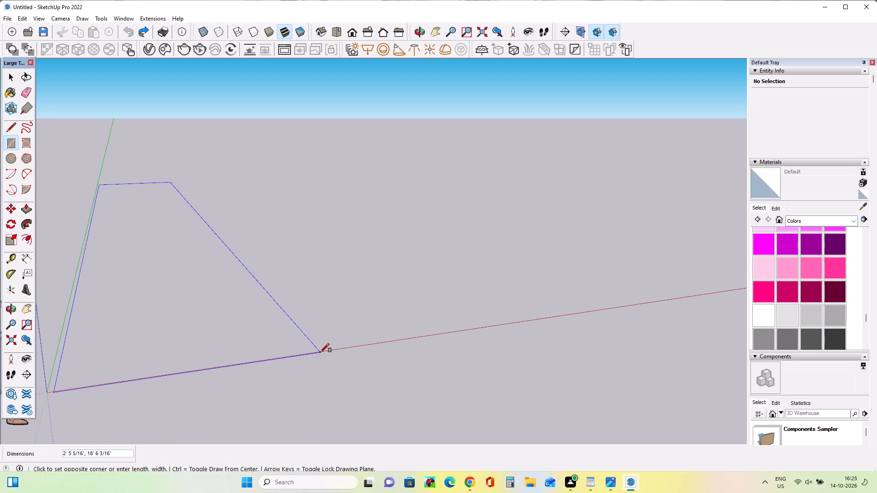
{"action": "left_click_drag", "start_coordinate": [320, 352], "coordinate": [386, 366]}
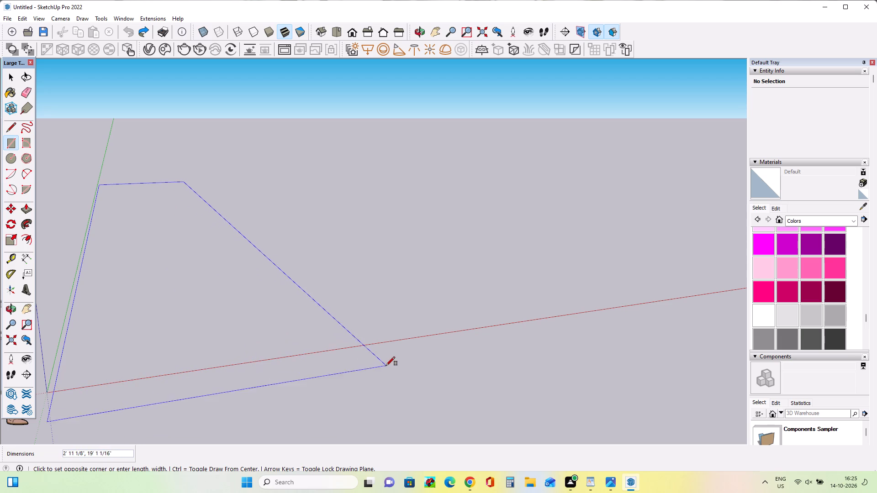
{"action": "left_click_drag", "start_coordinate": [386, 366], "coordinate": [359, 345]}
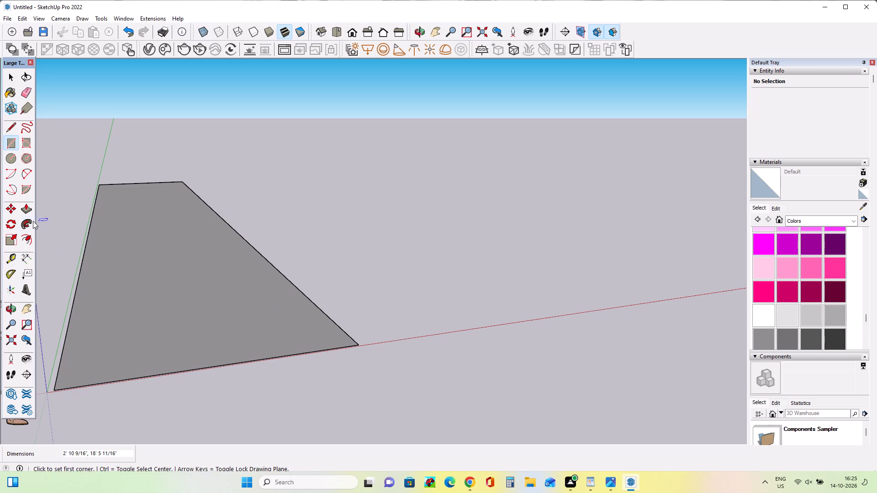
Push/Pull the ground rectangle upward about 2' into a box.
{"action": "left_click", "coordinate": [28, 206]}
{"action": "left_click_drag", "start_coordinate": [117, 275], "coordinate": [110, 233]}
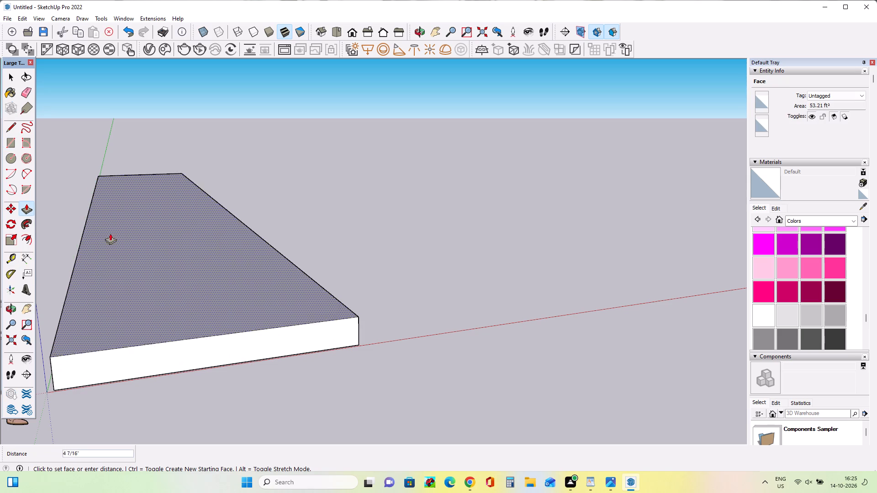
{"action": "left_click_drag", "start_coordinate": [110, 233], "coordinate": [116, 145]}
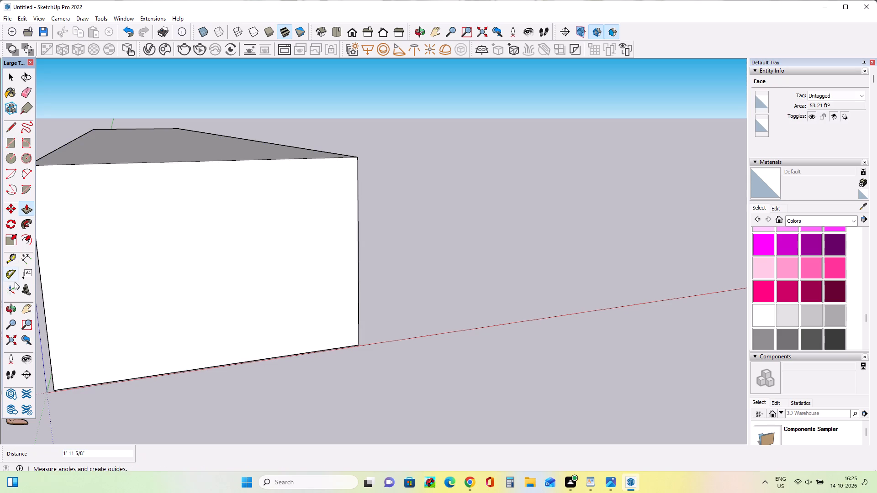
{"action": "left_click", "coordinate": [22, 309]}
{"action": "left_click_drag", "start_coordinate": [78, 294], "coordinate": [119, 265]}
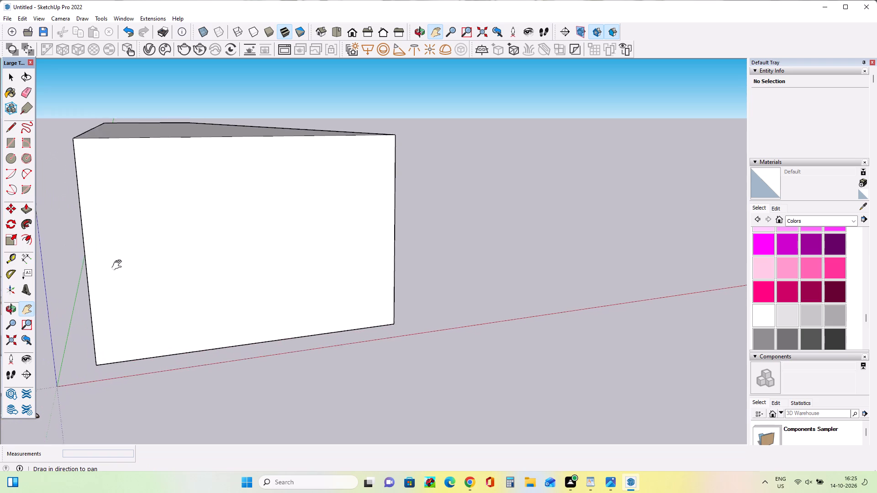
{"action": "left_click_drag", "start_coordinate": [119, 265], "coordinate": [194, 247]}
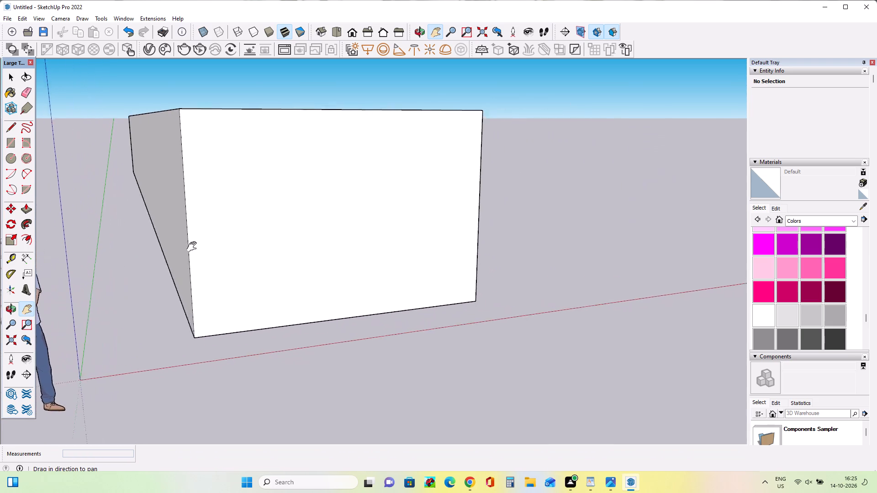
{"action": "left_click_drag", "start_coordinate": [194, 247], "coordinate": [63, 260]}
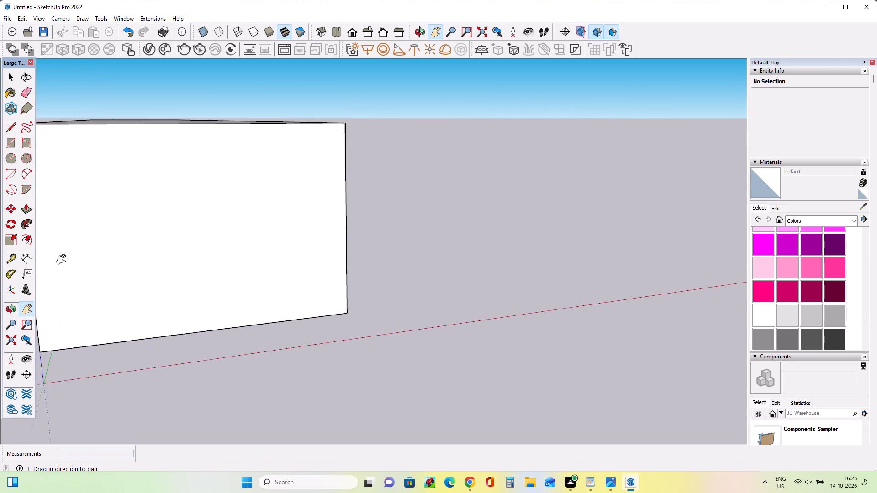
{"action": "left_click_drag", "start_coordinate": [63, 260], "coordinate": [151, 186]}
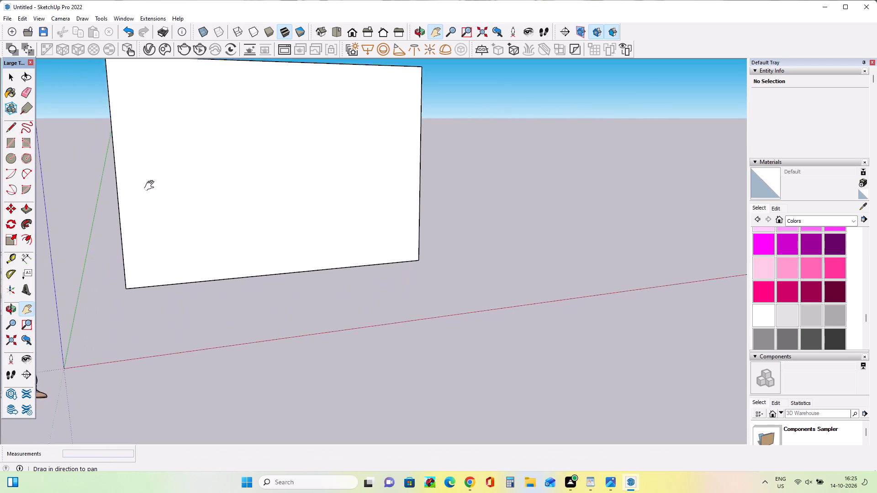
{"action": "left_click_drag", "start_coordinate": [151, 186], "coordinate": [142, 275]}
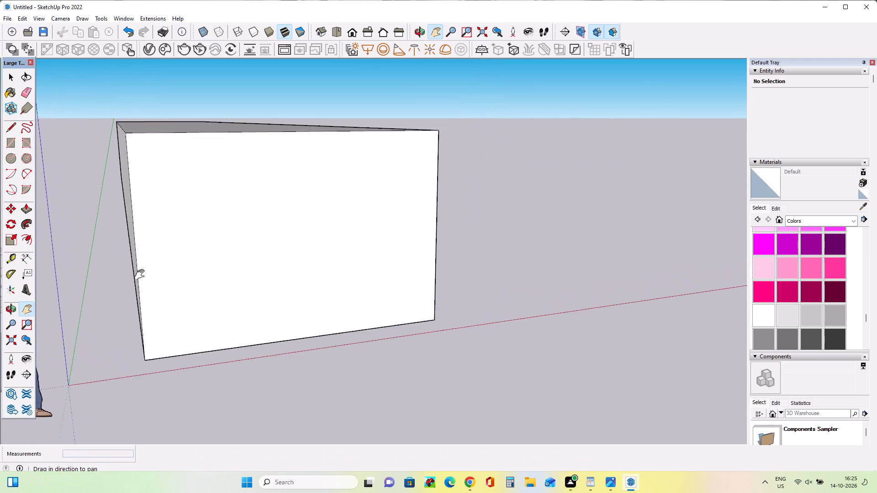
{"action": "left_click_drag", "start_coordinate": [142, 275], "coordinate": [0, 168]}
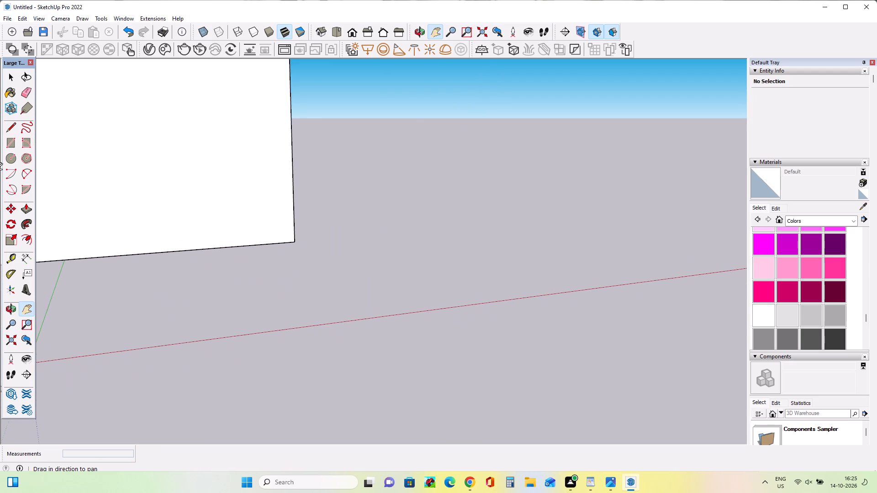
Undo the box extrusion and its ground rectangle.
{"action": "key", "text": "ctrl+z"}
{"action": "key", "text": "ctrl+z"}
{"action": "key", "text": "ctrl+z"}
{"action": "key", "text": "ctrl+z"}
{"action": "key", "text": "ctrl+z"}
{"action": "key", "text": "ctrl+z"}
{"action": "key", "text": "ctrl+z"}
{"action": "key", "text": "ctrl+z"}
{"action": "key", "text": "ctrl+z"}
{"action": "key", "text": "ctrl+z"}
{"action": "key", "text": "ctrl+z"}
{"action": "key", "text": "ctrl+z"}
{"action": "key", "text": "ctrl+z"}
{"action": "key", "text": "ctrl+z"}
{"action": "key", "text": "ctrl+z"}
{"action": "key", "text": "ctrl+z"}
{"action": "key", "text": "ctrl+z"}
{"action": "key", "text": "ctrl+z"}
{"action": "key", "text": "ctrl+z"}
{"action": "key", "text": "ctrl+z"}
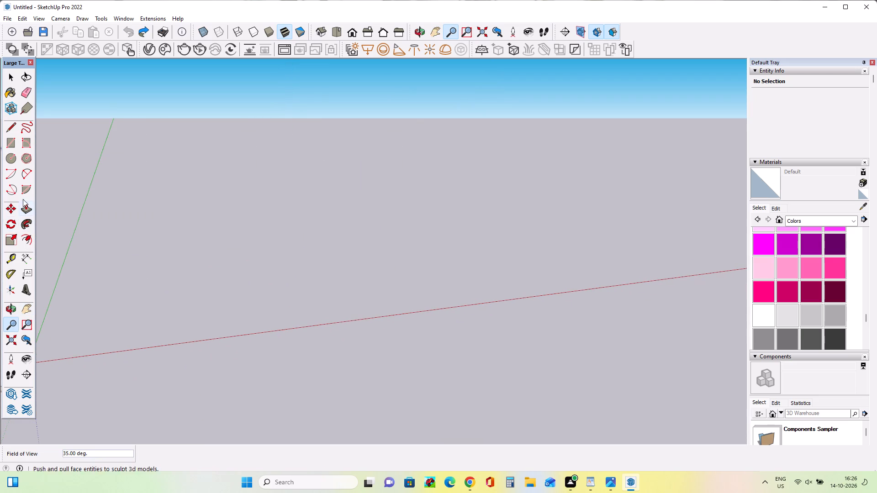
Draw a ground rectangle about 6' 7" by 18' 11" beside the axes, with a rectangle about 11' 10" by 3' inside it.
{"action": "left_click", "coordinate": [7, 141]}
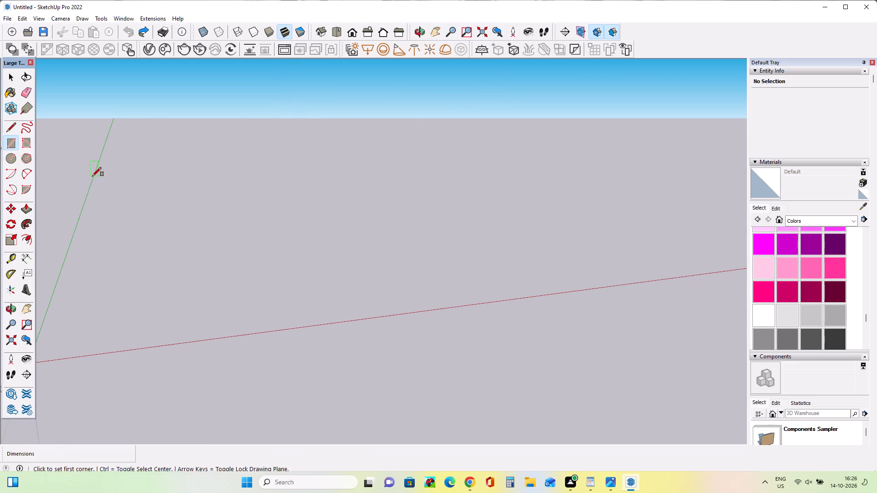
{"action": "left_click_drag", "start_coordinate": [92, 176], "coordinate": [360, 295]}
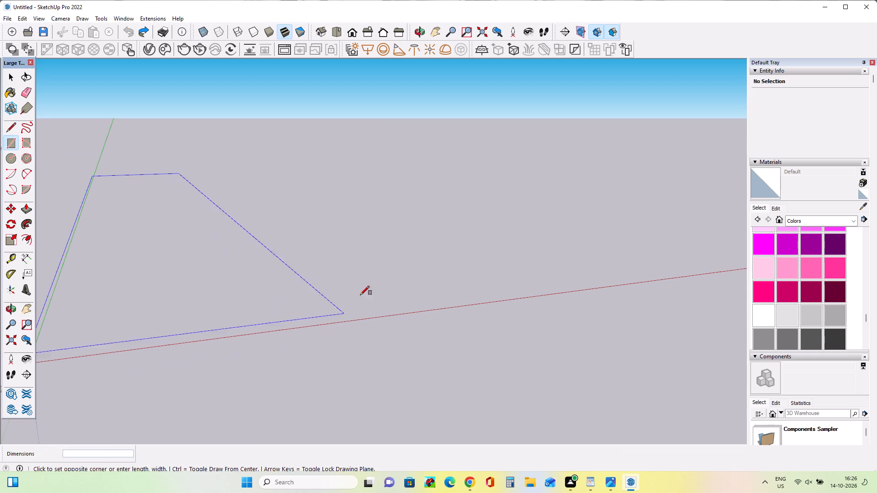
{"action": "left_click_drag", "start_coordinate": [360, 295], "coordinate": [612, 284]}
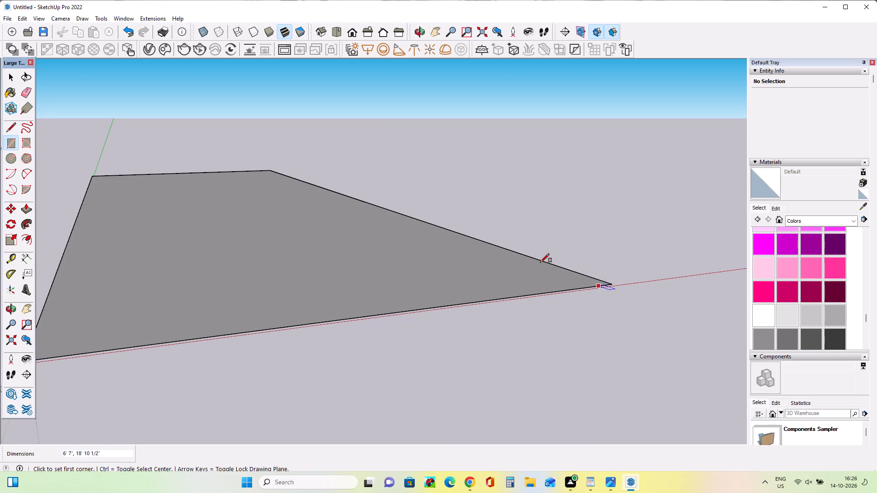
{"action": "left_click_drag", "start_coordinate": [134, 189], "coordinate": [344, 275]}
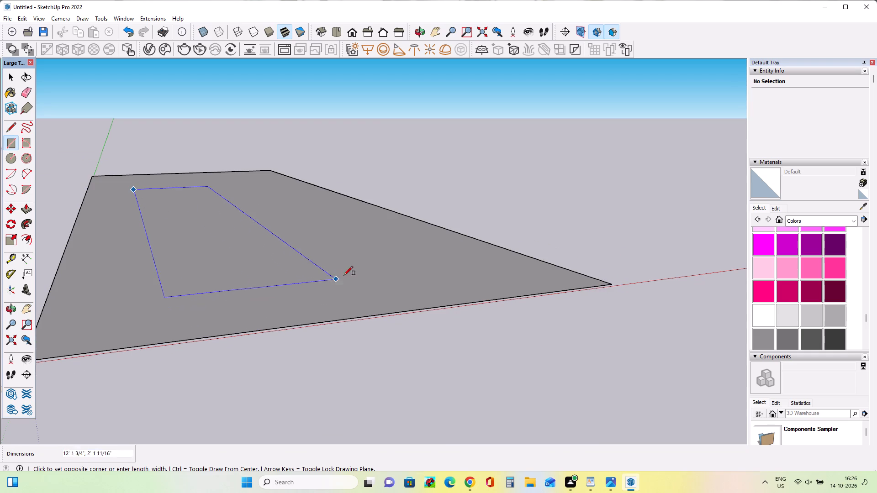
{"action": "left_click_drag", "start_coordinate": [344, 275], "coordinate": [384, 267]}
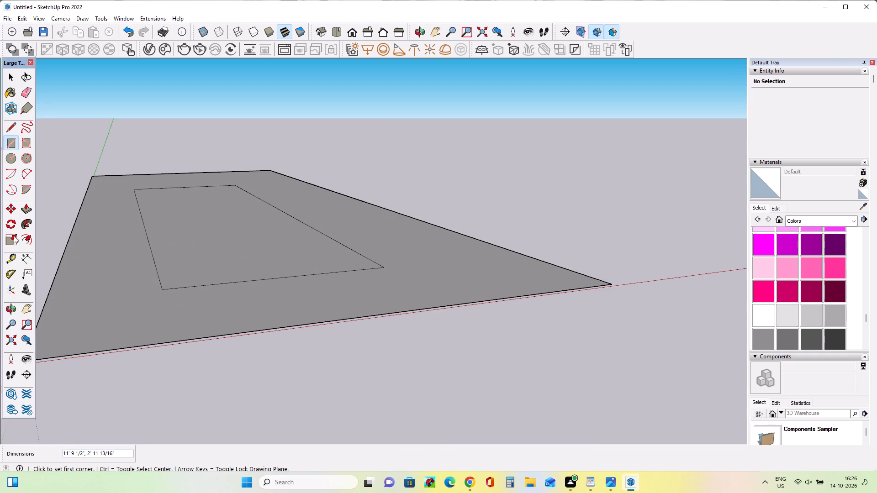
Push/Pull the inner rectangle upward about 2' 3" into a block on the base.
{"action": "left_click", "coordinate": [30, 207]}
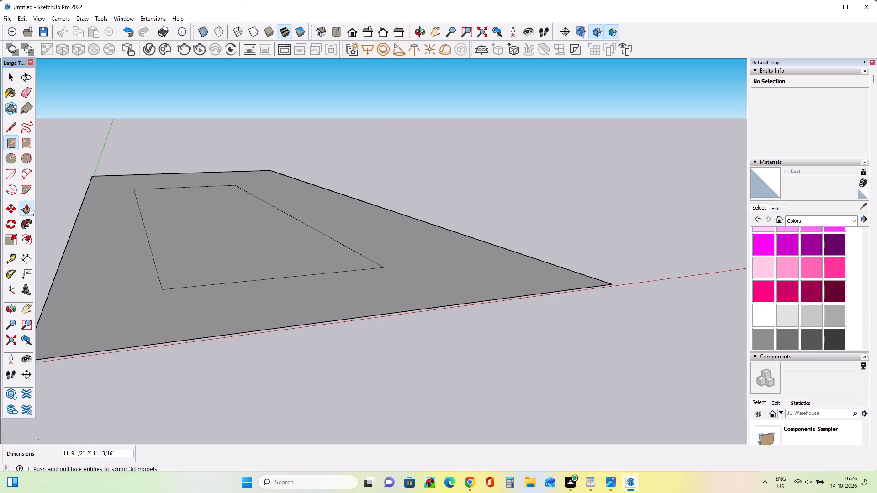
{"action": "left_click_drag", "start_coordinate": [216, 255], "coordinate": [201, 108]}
Switch the materials library to the Landscaping, Fencing and Vegetation collection.
{"action": "left_click", "coordinate": [853, 218]}
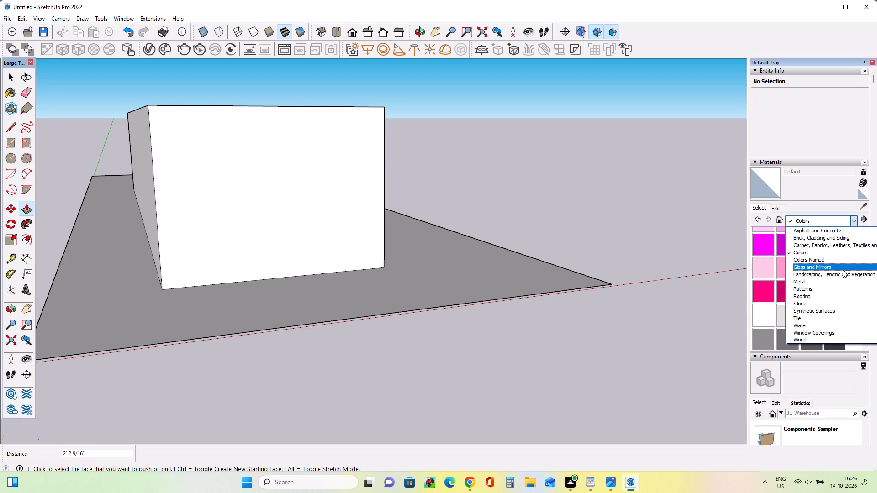
{"action": "left_click", "coordinate": [809, 275]}
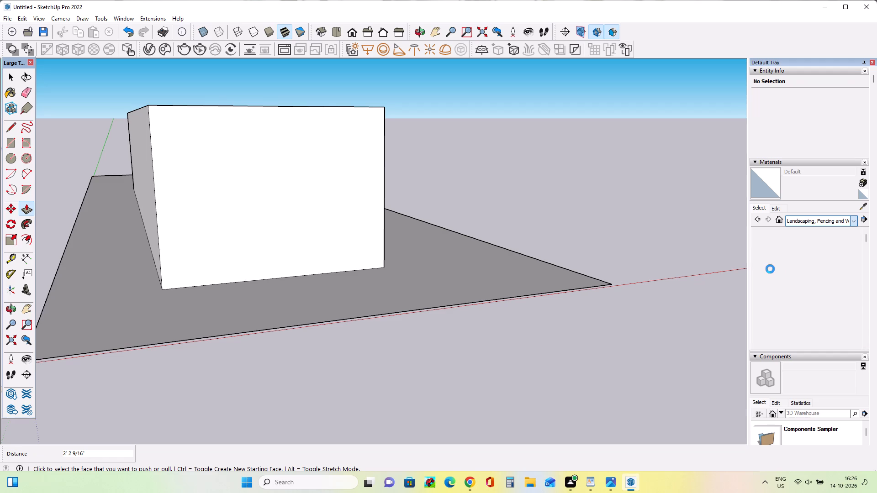
{"action": "left_click_drag", "start_coordinate": [761, 308], "coordinate": [706, 291]}
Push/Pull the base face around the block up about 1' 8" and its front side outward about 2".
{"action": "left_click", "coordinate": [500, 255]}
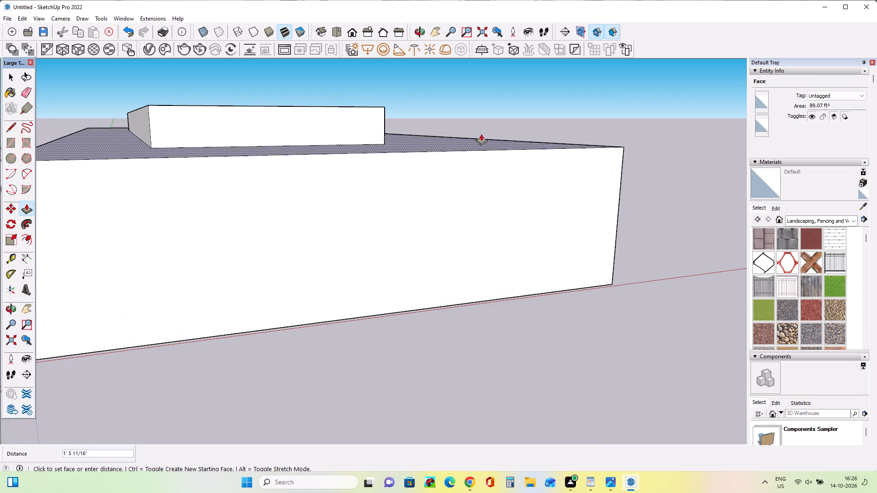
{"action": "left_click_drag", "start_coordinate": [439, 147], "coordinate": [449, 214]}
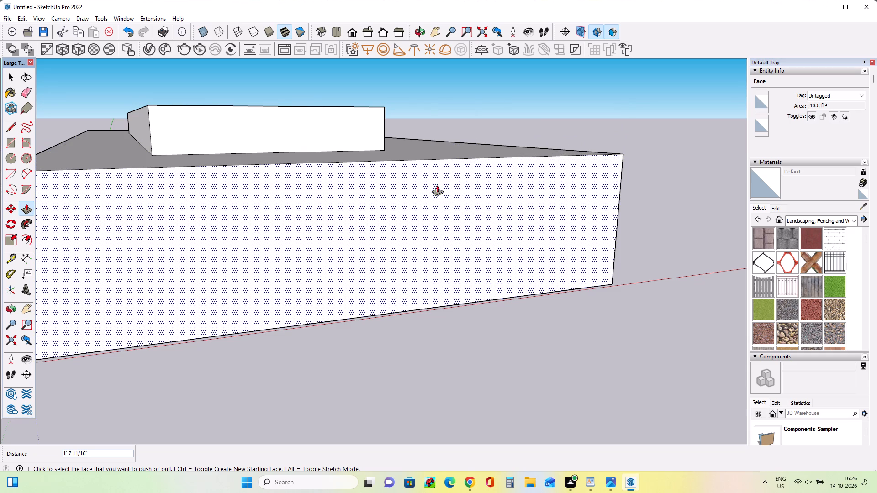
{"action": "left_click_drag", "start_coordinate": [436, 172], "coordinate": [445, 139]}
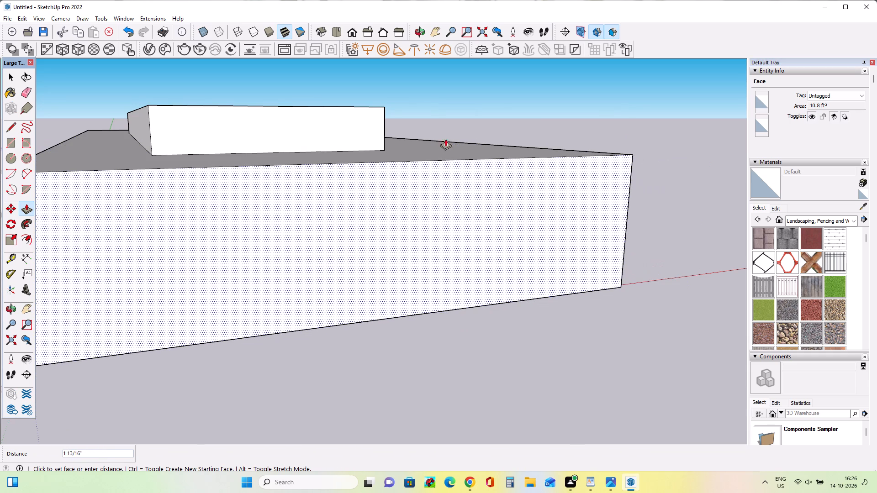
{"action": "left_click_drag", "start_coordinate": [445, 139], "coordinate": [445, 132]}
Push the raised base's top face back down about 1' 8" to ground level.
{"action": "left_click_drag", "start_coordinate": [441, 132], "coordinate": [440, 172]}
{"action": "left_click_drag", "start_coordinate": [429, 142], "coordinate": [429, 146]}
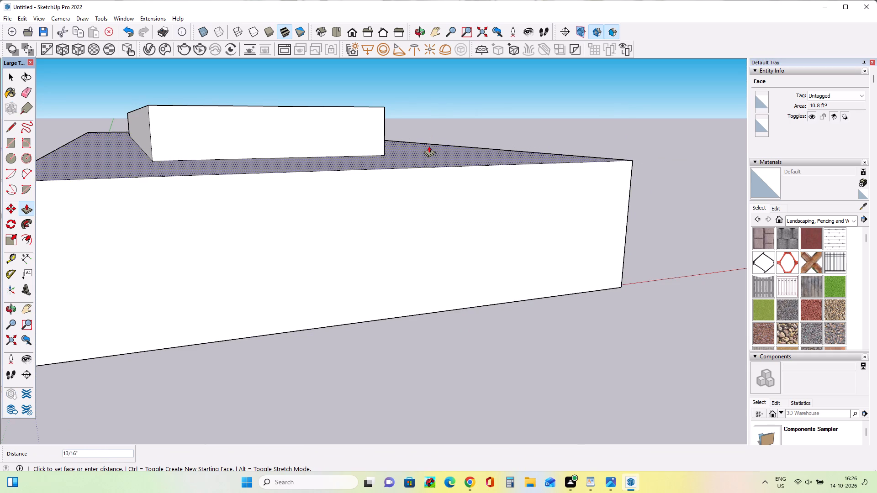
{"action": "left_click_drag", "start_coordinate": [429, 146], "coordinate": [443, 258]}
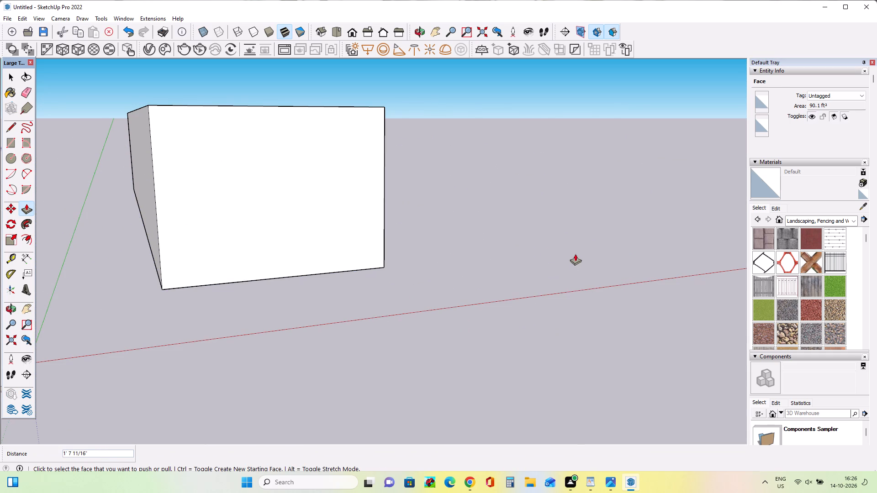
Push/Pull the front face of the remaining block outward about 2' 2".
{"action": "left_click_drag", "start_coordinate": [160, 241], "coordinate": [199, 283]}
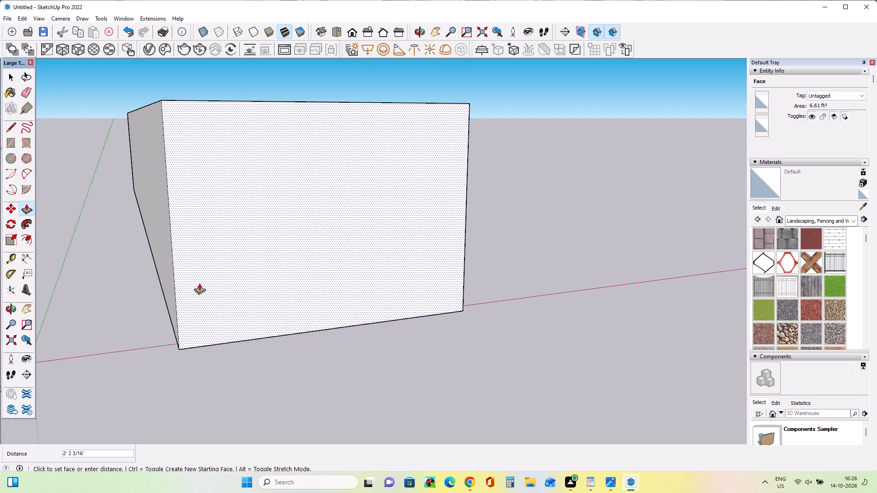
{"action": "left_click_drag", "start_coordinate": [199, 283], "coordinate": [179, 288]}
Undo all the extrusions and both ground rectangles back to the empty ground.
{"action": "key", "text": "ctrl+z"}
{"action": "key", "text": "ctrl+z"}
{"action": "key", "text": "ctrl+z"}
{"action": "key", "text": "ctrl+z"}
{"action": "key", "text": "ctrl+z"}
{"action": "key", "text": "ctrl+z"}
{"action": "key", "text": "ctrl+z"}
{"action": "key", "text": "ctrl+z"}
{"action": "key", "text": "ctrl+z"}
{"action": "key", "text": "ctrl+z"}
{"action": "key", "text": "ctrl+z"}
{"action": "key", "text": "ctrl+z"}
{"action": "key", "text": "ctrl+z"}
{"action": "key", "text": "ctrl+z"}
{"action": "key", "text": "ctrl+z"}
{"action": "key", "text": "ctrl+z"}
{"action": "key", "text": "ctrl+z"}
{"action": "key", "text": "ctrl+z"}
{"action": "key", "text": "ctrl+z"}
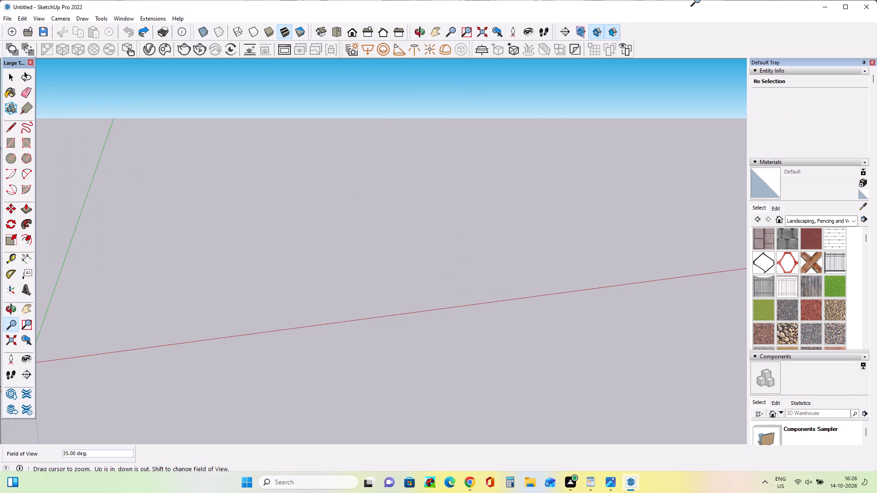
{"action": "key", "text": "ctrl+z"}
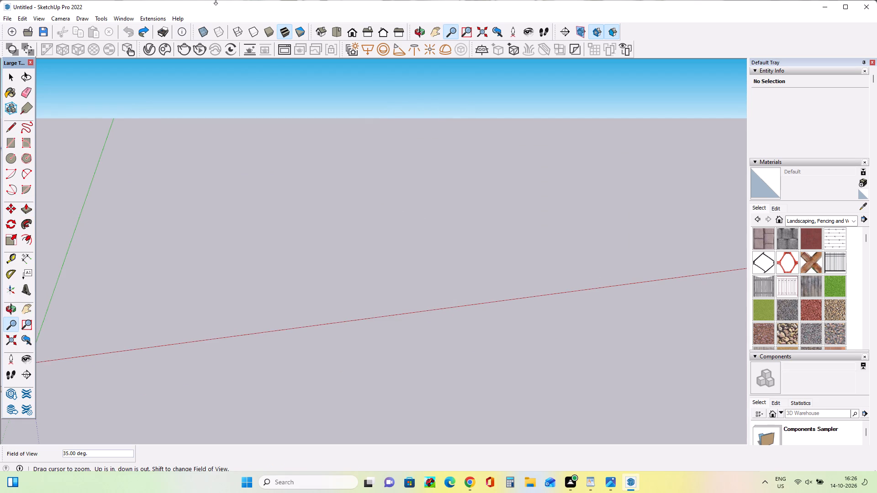
Draw a ground rectangle about 12' 9" by 46' 8" between the green and red axes.
{"action": "left_click", "coordinate": [8, 137]}
{"action": "left_click_drag", "start_coordinate": [315, 191], "coordinate": [350, 298]}
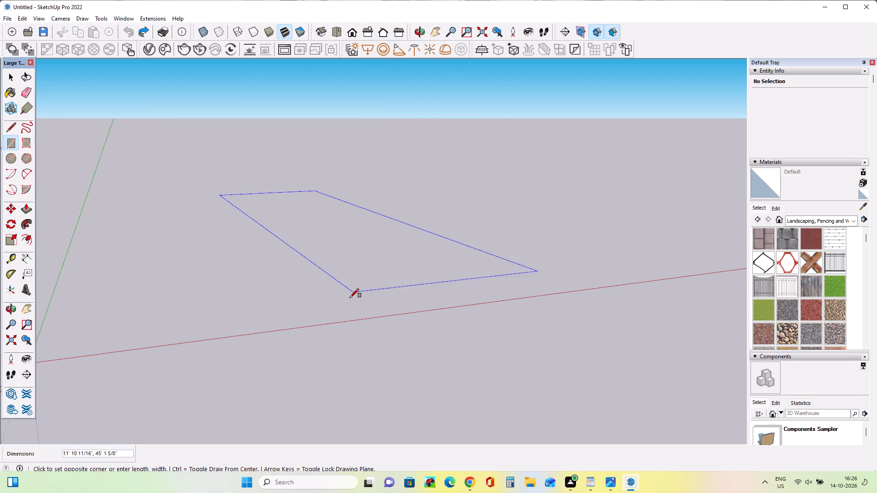
{"action": "left_click_drag", "start_coordinate": [350, 298], "coordinate": [347, 304]}
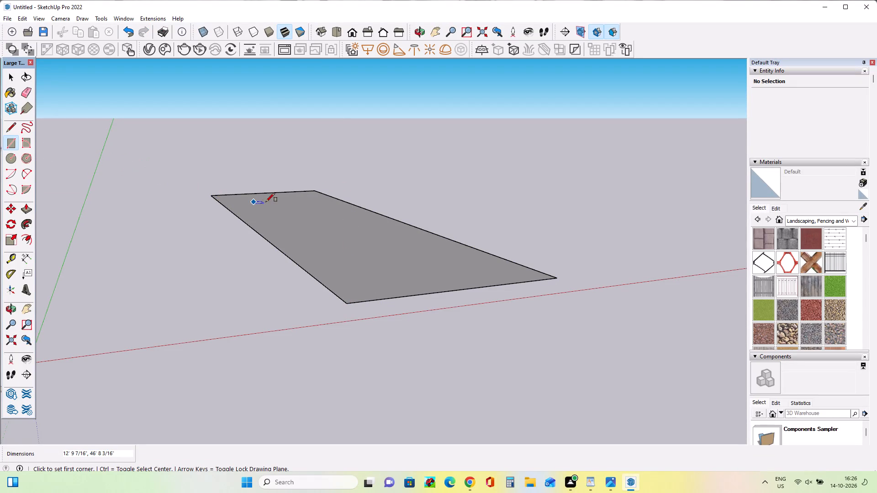
Draw a smaller rectangle inside the ground rectangle, near its far short edge.
{"action": "left_click_drag", "start_coordinate": [270, 220], "coordinate": [271, 220]}
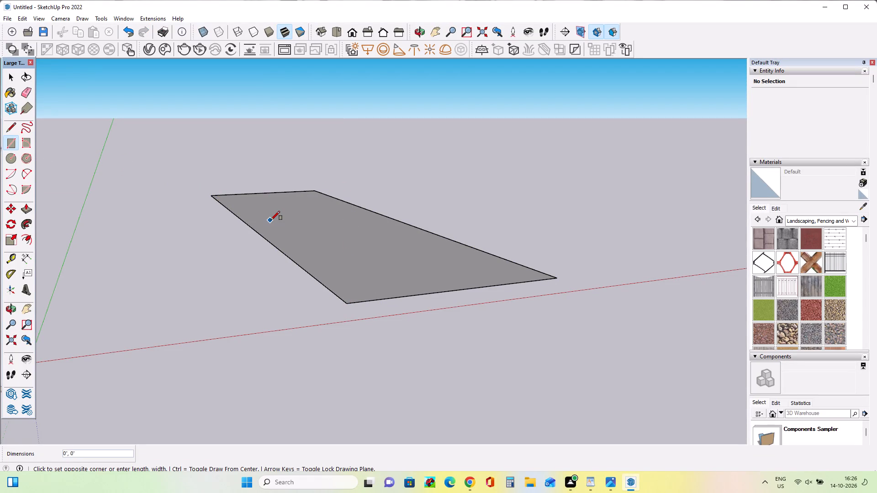
{"action": "left_click_drag", "start_coordinate": [271, 220], "coordinate": [309, 196]}
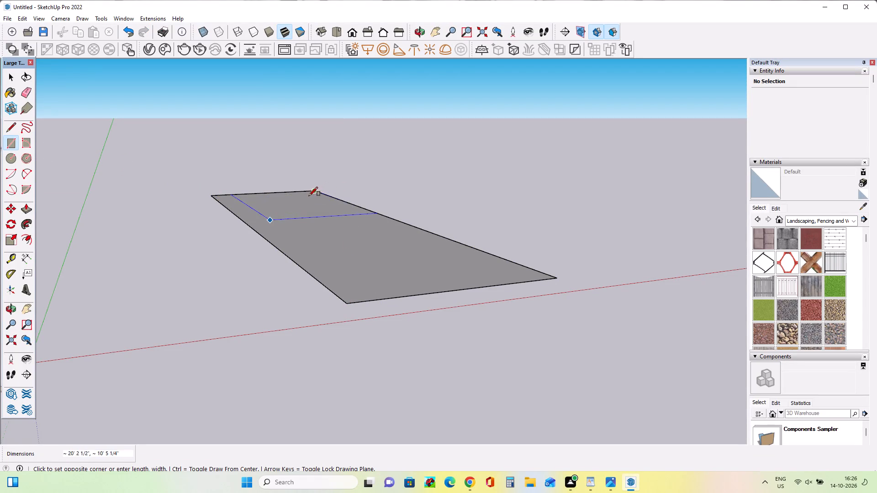
{"action": "left_click_drag", "start_coordinate": [309, 196], "coordinate": [307, 196]}
{"action": "left_click", "coordinate": [307, 196]}
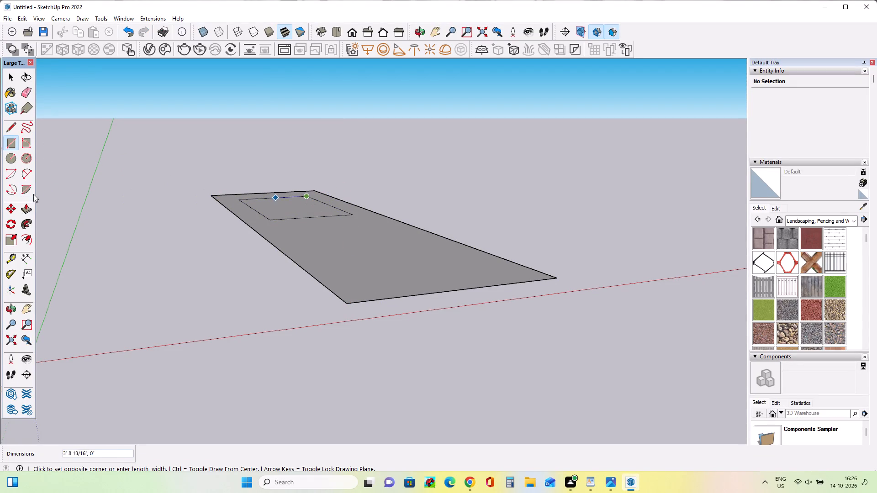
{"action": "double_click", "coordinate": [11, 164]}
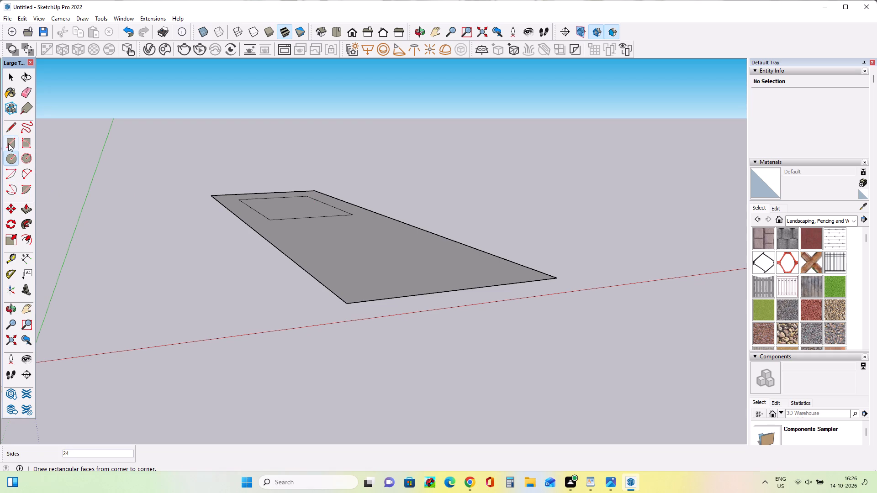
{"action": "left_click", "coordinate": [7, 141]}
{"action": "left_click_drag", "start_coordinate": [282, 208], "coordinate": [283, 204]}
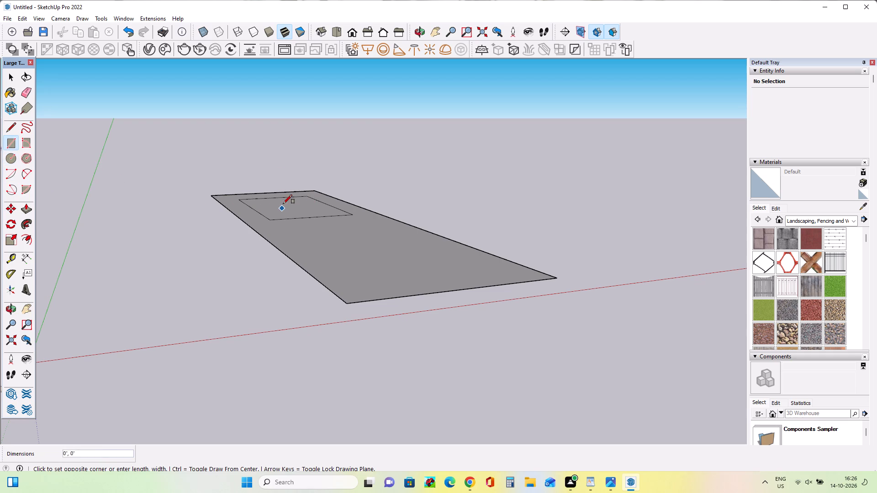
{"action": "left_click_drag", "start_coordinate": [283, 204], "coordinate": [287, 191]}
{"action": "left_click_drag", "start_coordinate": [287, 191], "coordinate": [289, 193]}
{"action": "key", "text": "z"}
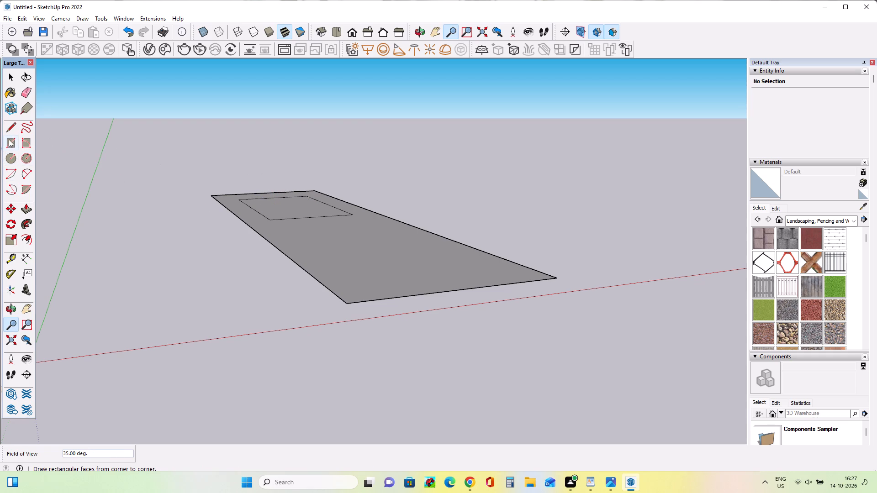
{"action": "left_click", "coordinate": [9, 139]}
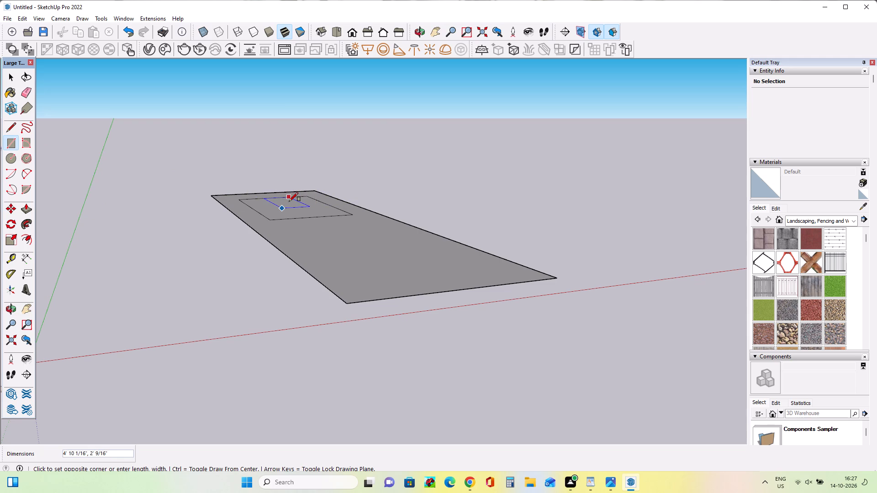
Push/Pull the small inner rectangle up about 10' 3" into a block.
{"action": "left_click", "coordinate": [26, 205]}
{"action": "left_click_drag", "start_coordinate": [288, 206], "coordinate": [288, 205]}
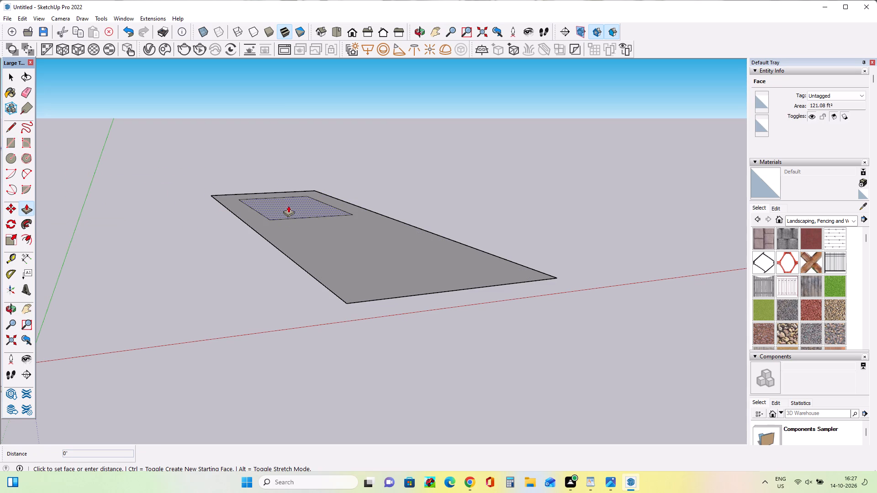
{"action": "left_click_drag", "start_coordinate": [288, 205], "coordinate": [277, 105]}
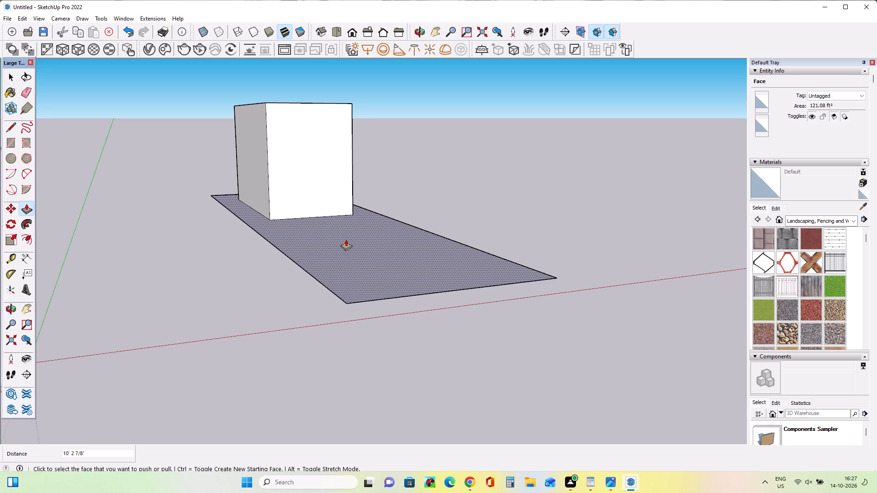
Push/Pull the ground face around the block downward about 5" to give the base thickness.
{"action": "left_click_drag", "start_coordinate": [346, 239], "coordinate": [876, 348]}
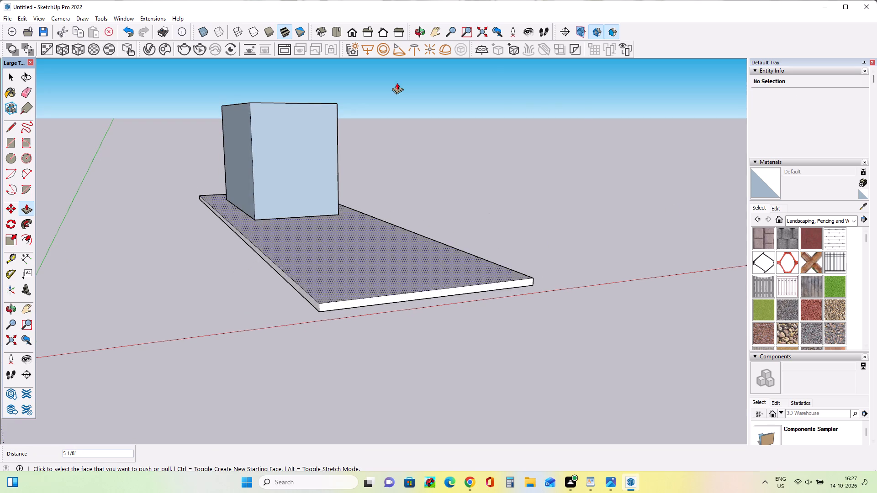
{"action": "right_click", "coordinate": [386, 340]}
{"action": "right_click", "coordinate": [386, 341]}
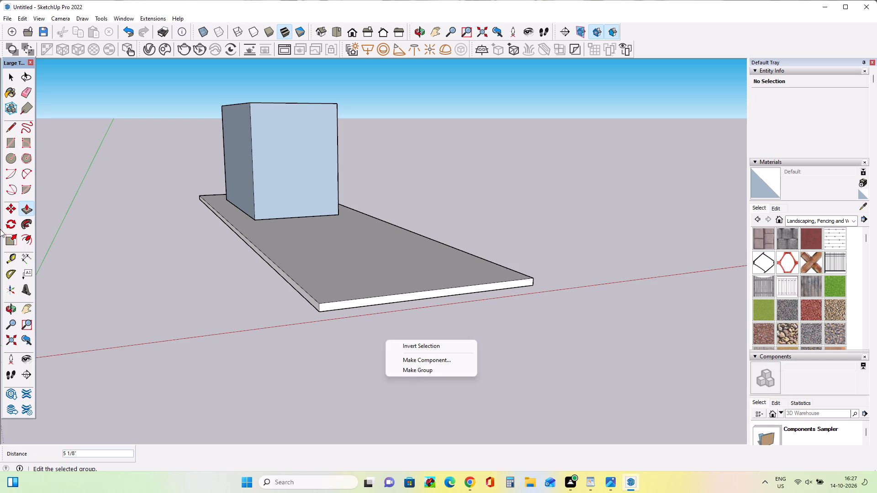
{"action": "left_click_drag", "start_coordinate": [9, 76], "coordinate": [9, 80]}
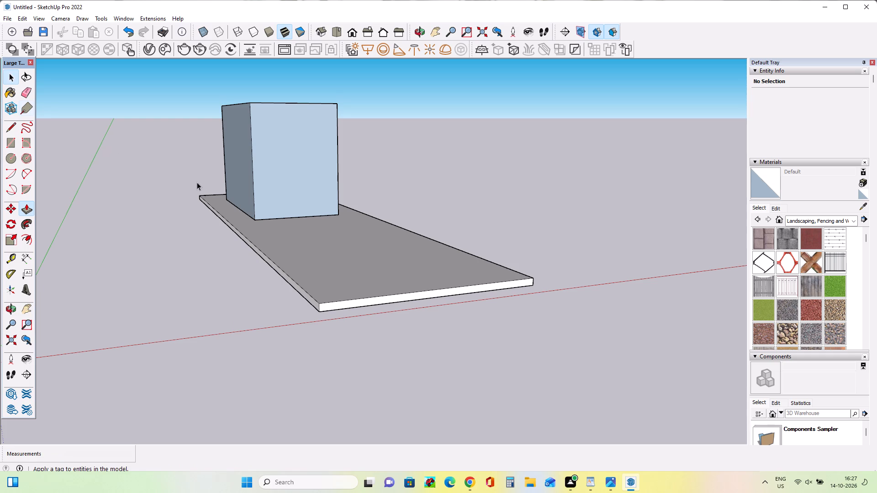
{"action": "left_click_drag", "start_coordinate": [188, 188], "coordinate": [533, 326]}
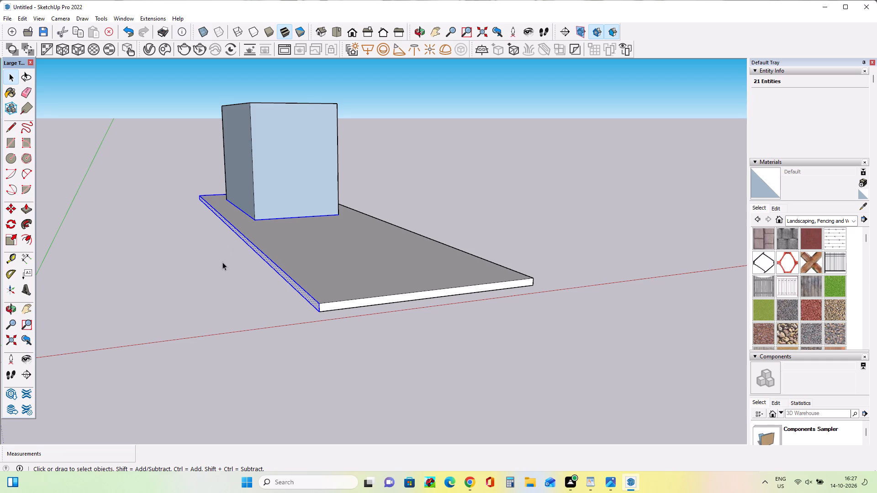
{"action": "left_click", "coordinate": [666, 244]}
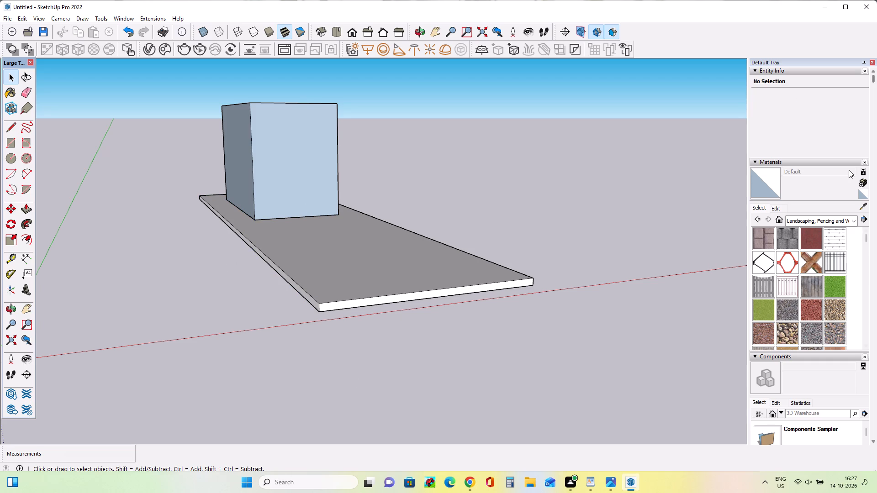
Paint the base's top and the block's front and adjacent side faces with Quartz Light Brown from the Synthetic Surfaces materials.
{"action": "left_click", "coordinate": [852, 217]}
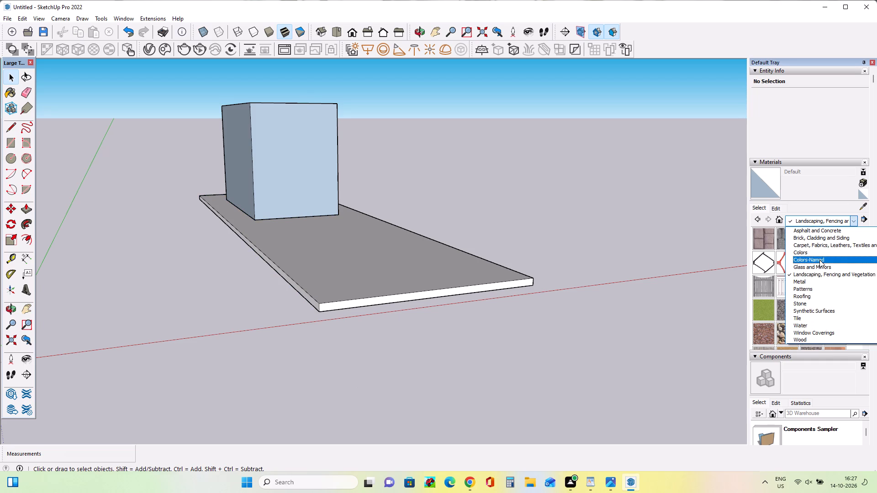
{"action": "left_click", "coordinate": [815, 309]}
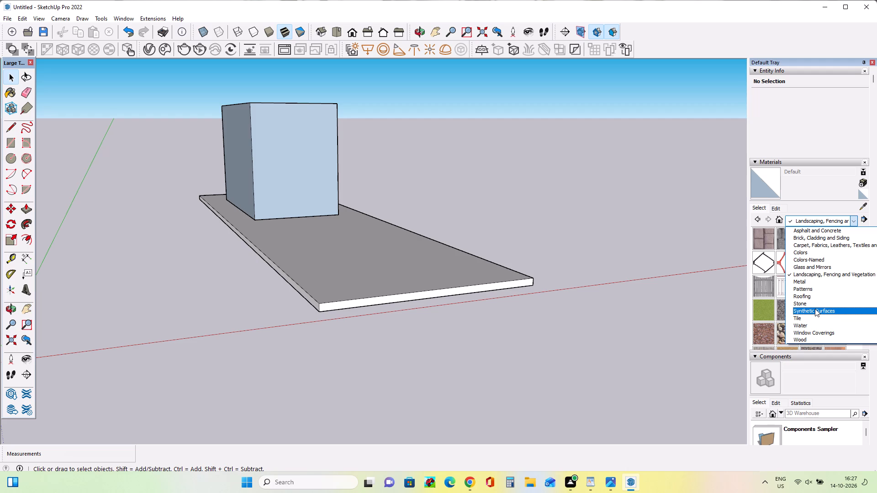
{"action": "left_click", "coordinate": [793, 273]}
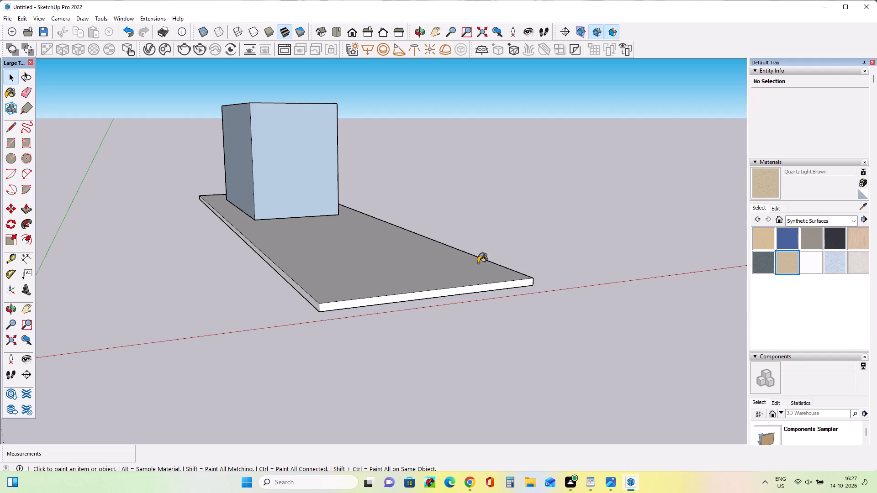
{"action": "left_click", "coordinate": [459, 272]}
{"action": "left_click", "coordinate": [290, 122]}
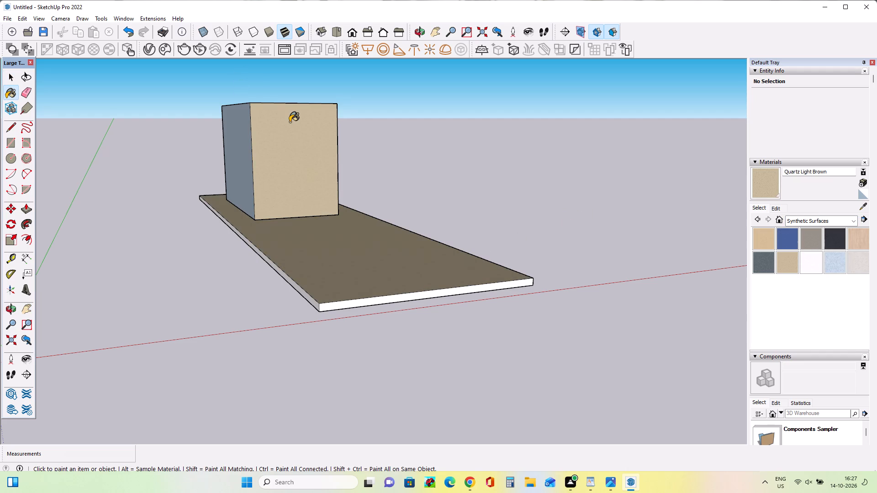
{"action": "left_click", "coordinate": [238, 129]}
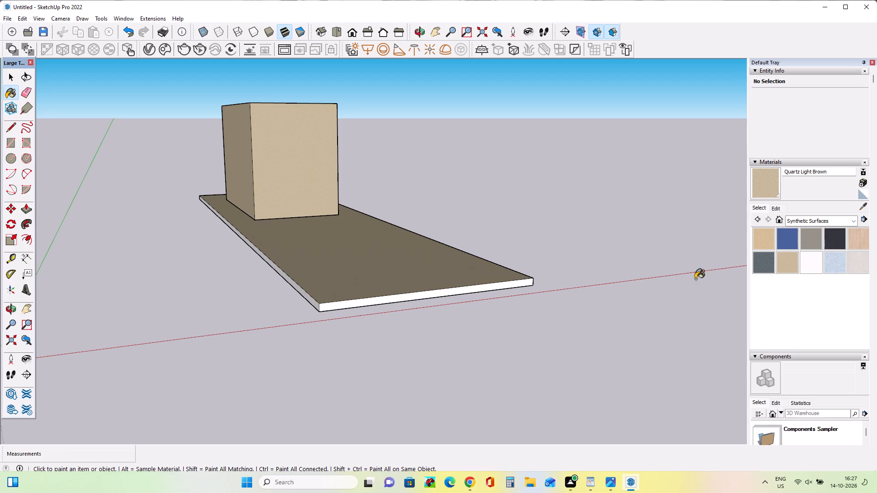
Paint the base's top face with Pavers with Grass Herringbone from the Landscaping, Fencing and Vegetation materials.
{"action": "left_click", "coordinate": [854, 223]}
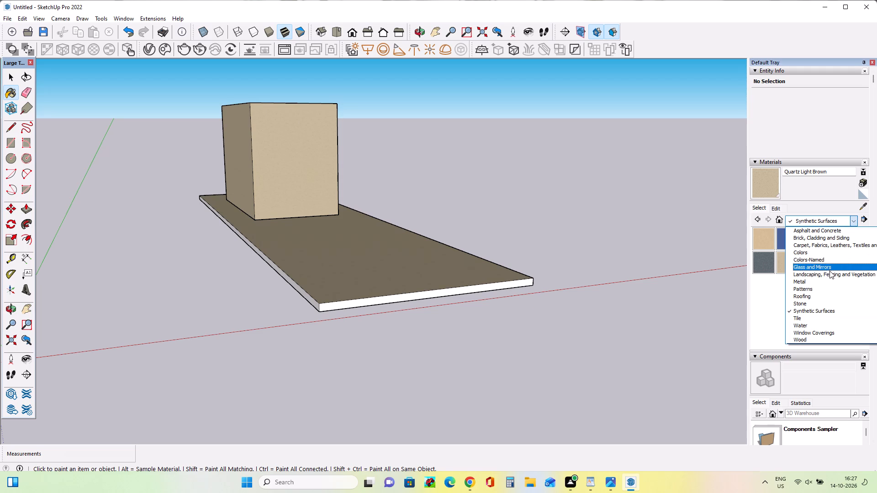
{"action": "left_click", "coordinate": [829, 271]}
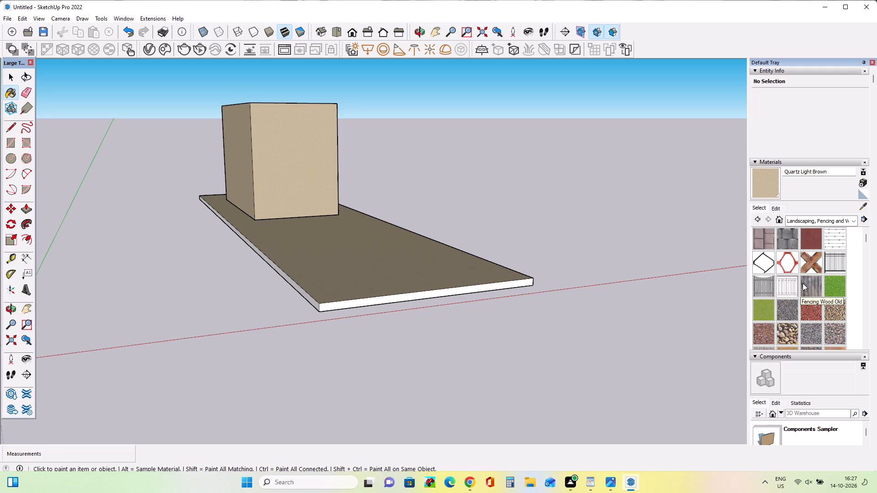
{"action": "scroll", "coordinate": [803, 283], "scroll_direction": "down", "scroll_amount": 3}
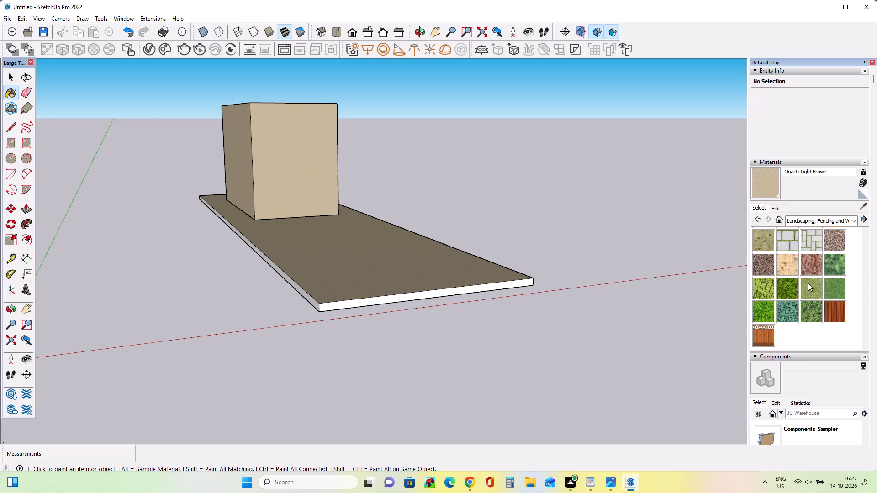
{"action": "left_click", "coordinate": [805, 238]}
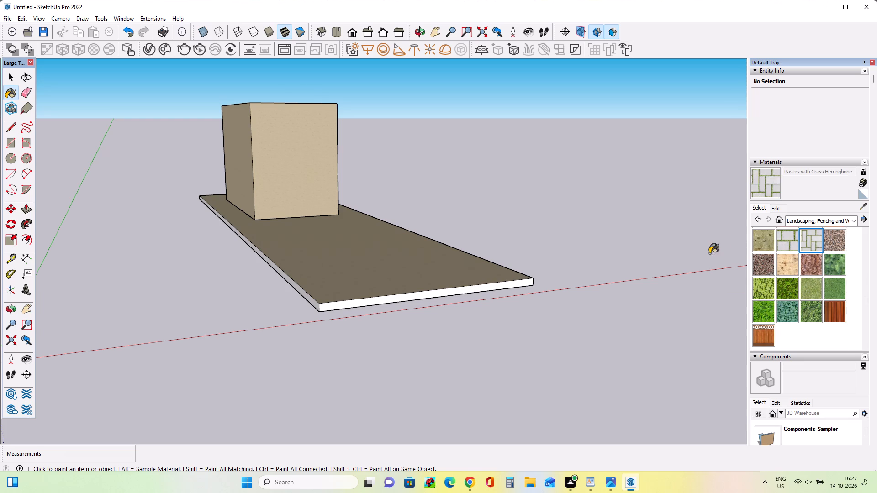
{"action": "left_click", "coordinate": [469, 281]}
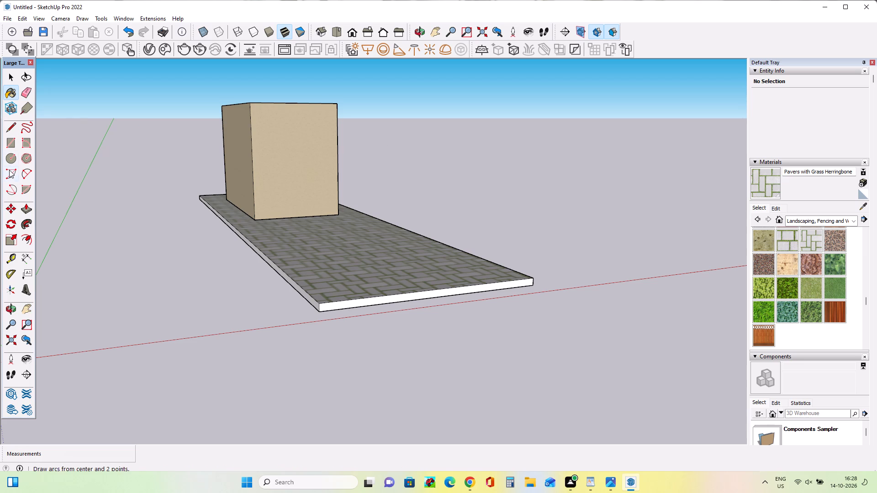
Draw a door rectangle about 3' 1 1/2" wide and 5' 1" high at the bottom of the block's front face.
{"action": "left_click", "coordinate": [11, 142]}
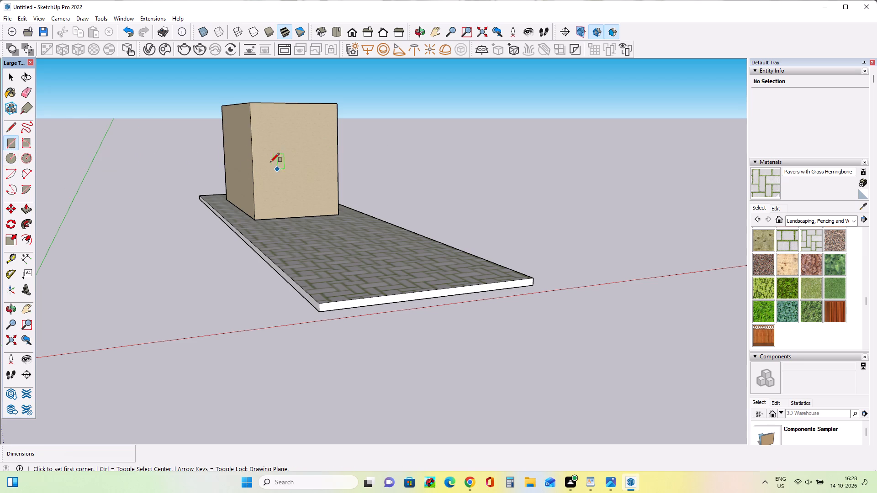
{"action": "left_click_drag", "start_coordinate": [282, 163], "coordinate": [312, 214]}
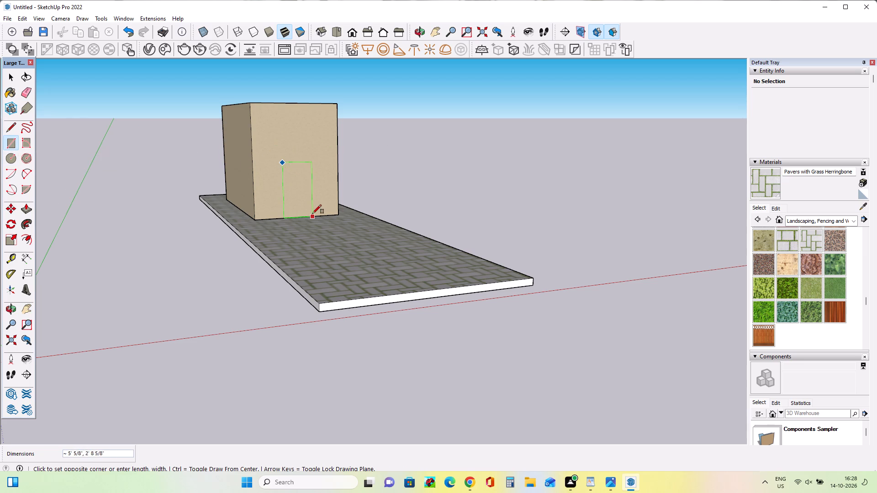
{"action": "left_click_drag", "start_coordinate": [312, 214], "coordinate": [315, 215]}
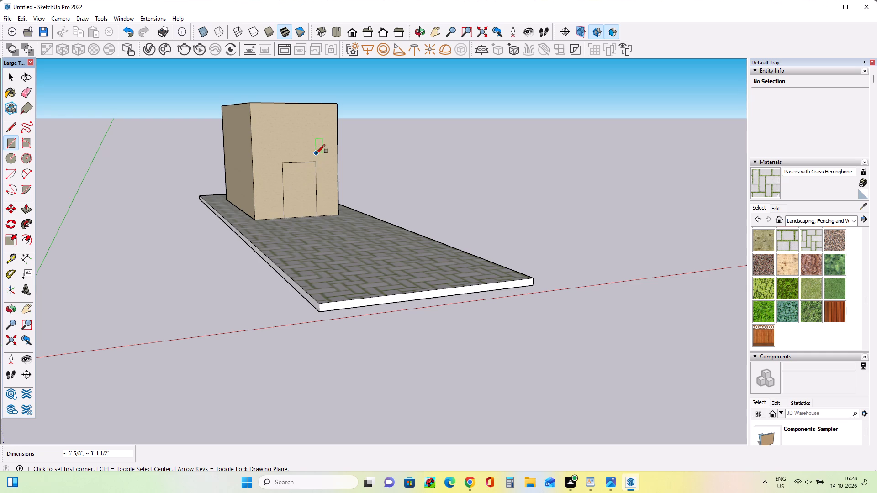
Draw a full-width rectangle about 7' 11" by 2' 8" across the top of the block's front face.
{"action": "left_click_drag", "start_coordinate": [250, 104], "coordinate": [258, 115]}
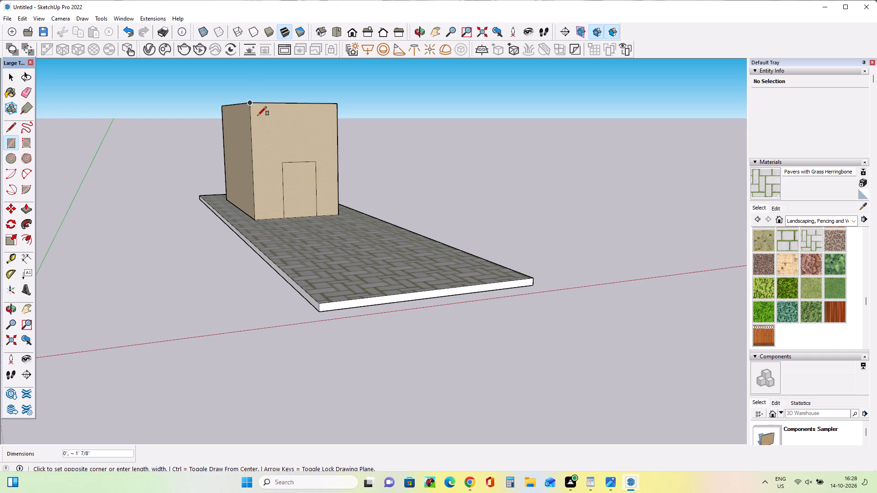
{"action": "left_click_drag", "start_coordinate": [258, 115], "coordinate": [348, 130]}
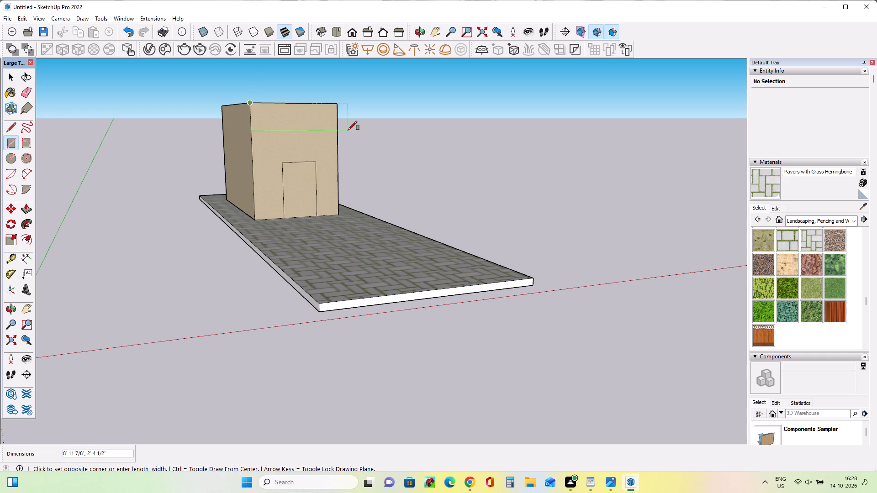
{"action": "left_click_drag", "start_coordinate": [348, 130], "coordinate": [337, 133]}
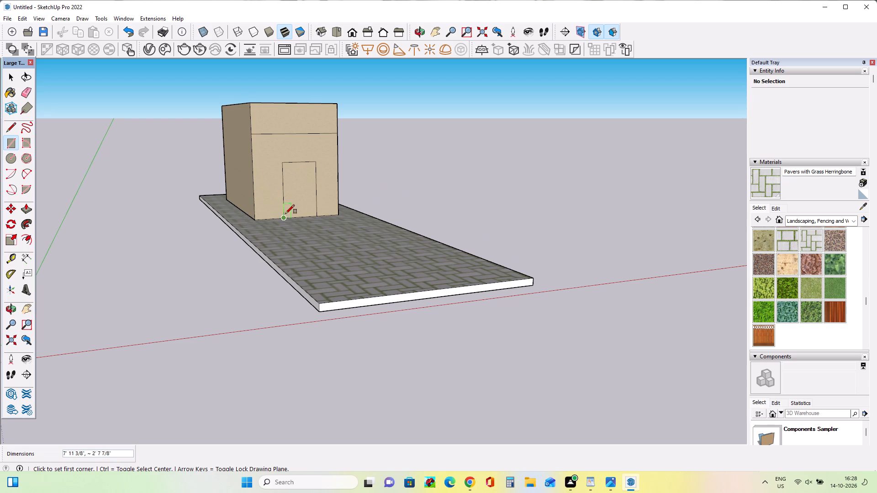
Draw a path rectangle about 4' by 26' 6" from the door's lower corner toward the base's front edge.
{"action": "left_click_drag", "start_coordinate": [286, 216], "coordinate": [454, 279]}
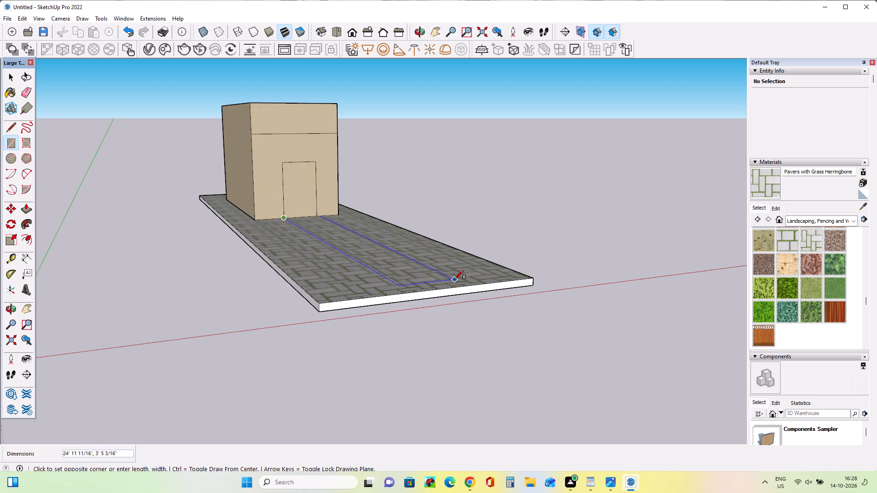
{"action": "left_click_drag", "start_coordinate": [454, 279], "coordinate": [477, 294]}
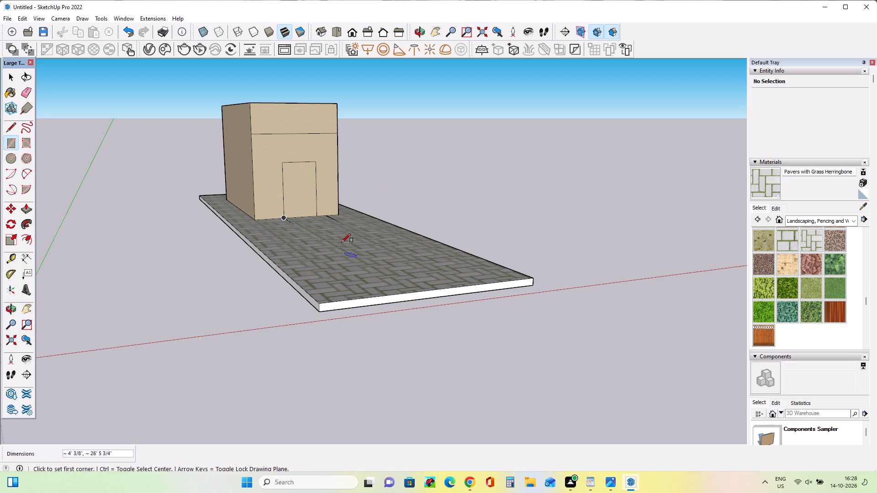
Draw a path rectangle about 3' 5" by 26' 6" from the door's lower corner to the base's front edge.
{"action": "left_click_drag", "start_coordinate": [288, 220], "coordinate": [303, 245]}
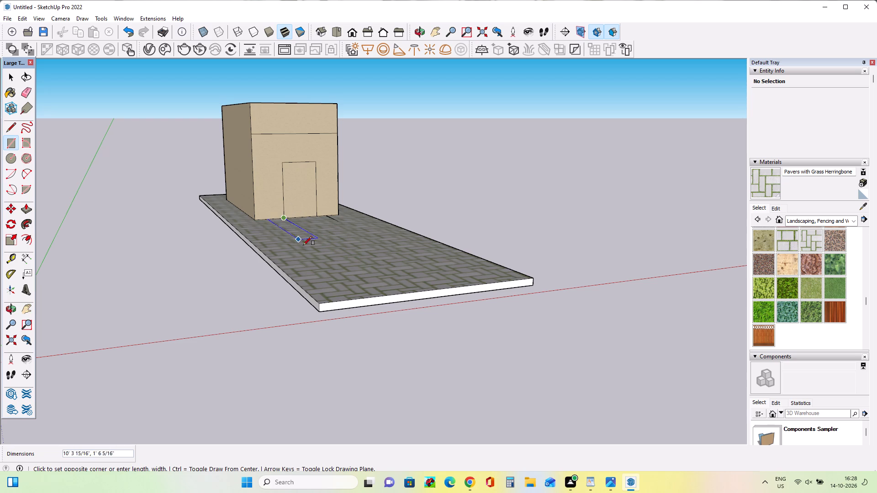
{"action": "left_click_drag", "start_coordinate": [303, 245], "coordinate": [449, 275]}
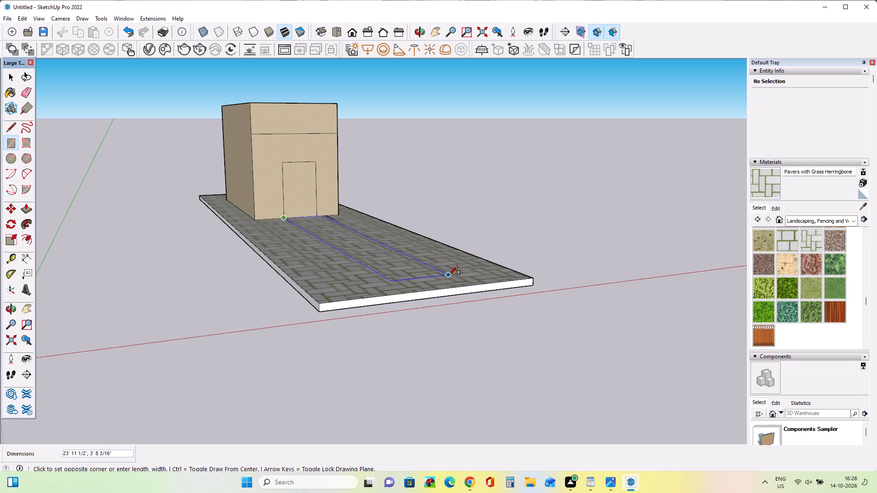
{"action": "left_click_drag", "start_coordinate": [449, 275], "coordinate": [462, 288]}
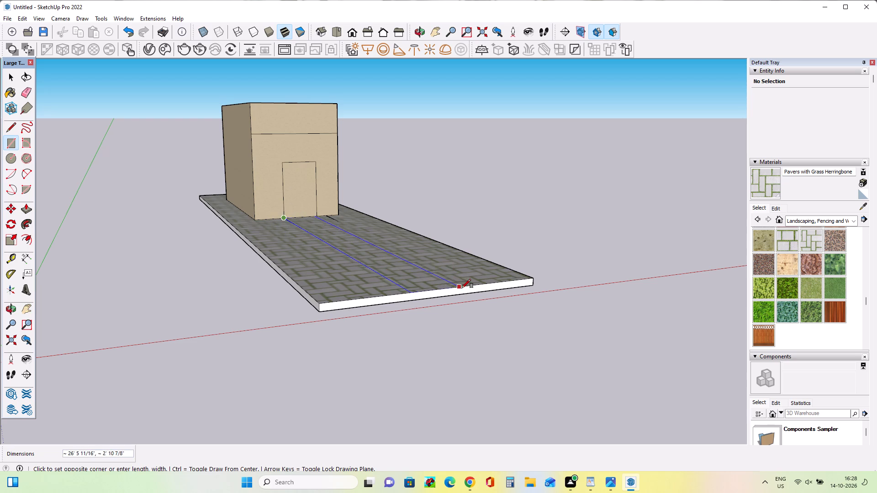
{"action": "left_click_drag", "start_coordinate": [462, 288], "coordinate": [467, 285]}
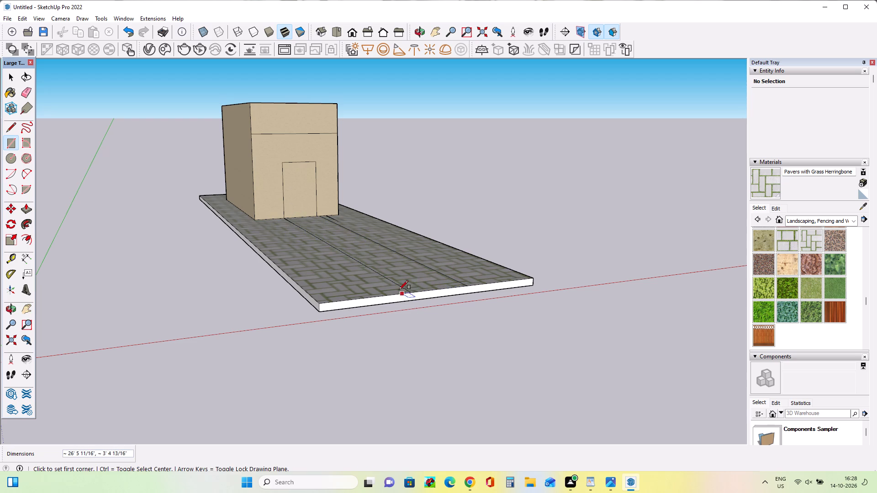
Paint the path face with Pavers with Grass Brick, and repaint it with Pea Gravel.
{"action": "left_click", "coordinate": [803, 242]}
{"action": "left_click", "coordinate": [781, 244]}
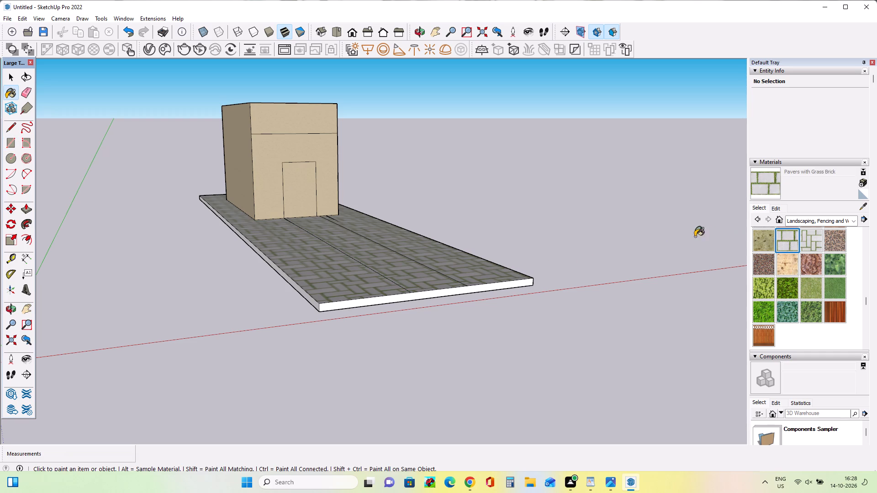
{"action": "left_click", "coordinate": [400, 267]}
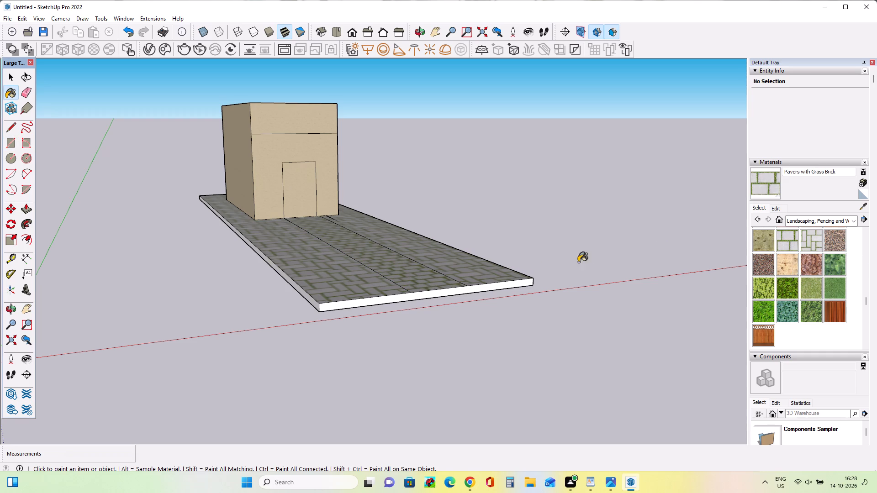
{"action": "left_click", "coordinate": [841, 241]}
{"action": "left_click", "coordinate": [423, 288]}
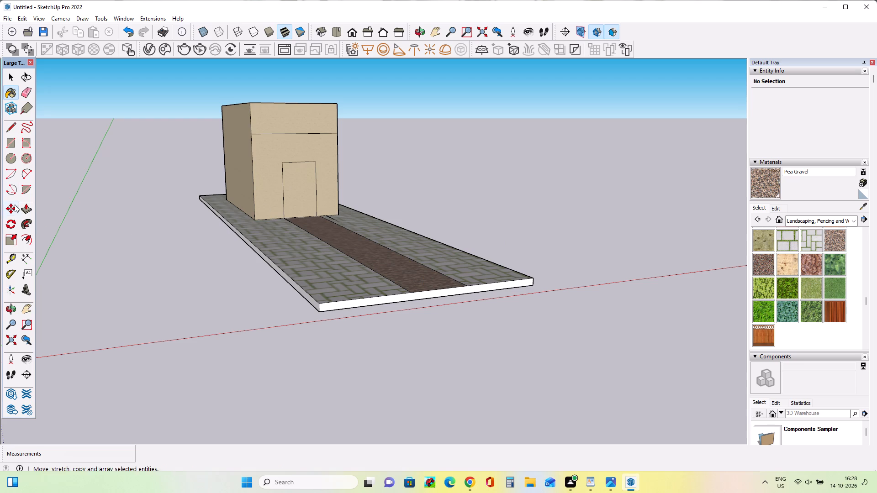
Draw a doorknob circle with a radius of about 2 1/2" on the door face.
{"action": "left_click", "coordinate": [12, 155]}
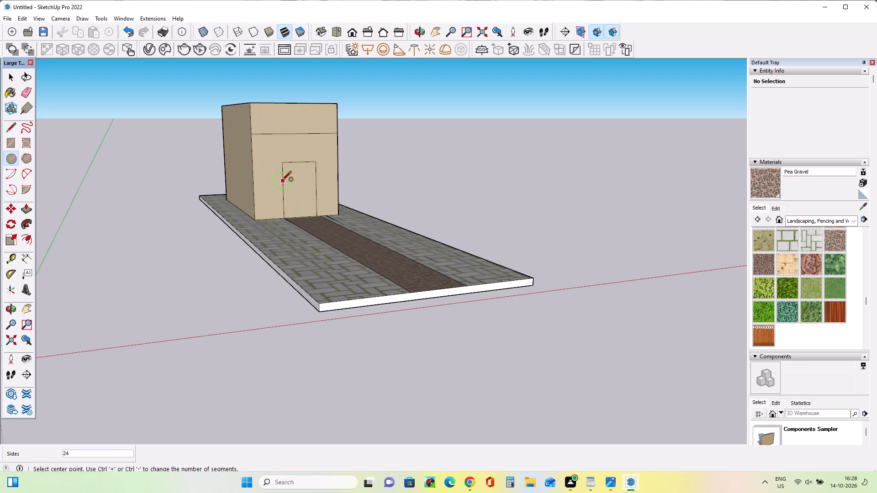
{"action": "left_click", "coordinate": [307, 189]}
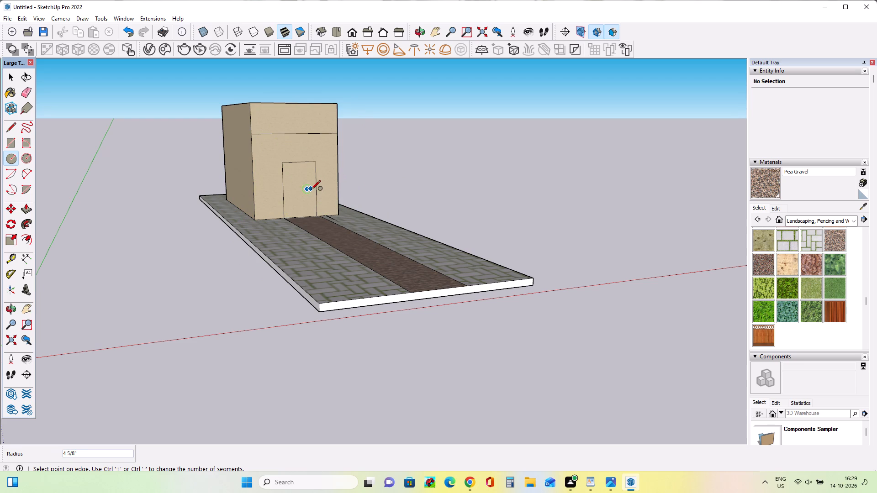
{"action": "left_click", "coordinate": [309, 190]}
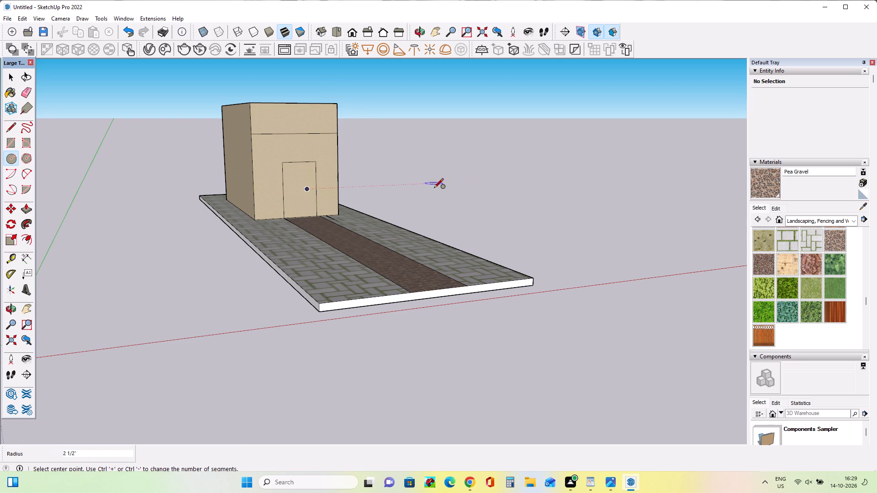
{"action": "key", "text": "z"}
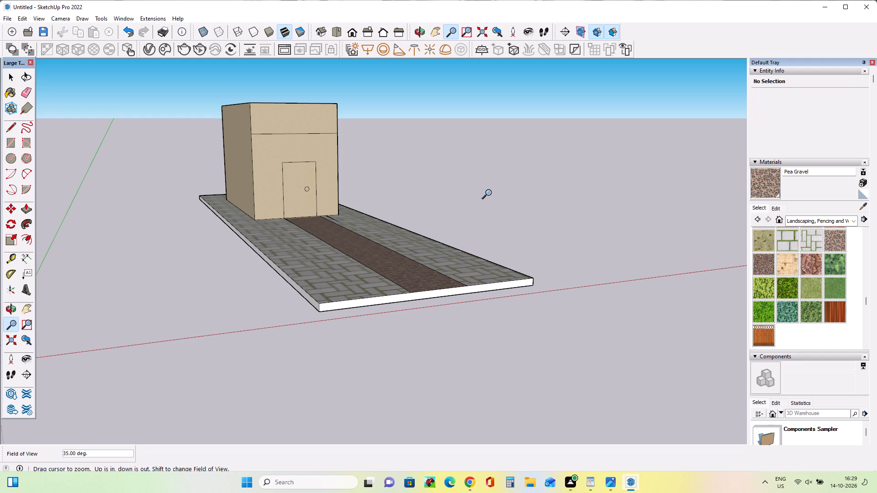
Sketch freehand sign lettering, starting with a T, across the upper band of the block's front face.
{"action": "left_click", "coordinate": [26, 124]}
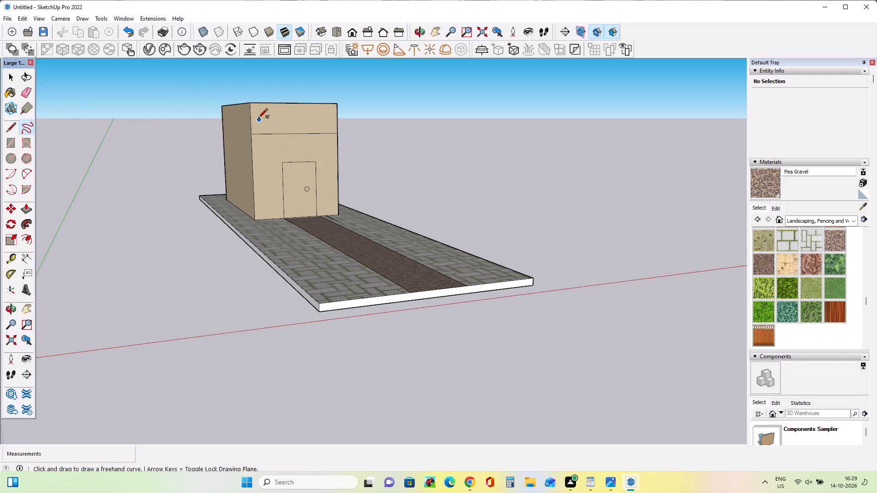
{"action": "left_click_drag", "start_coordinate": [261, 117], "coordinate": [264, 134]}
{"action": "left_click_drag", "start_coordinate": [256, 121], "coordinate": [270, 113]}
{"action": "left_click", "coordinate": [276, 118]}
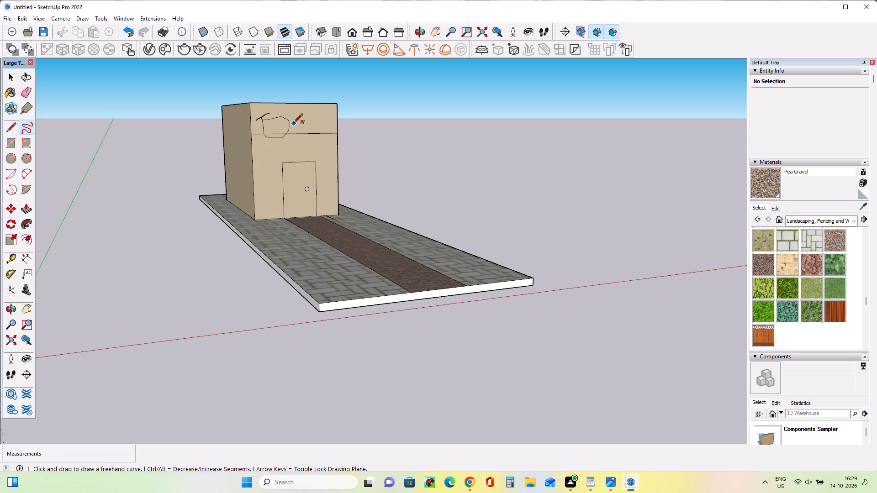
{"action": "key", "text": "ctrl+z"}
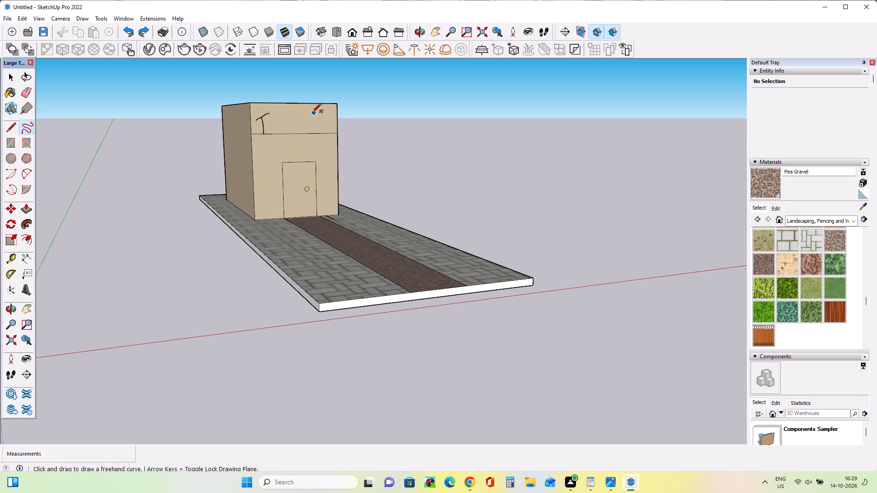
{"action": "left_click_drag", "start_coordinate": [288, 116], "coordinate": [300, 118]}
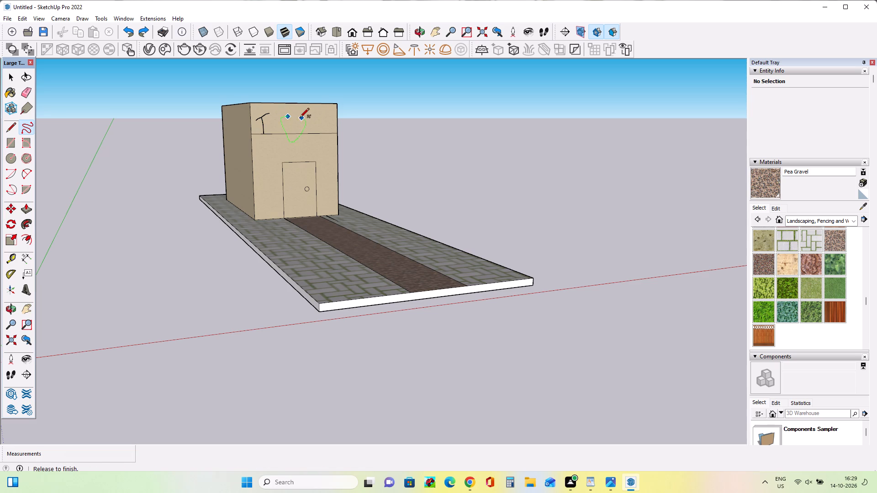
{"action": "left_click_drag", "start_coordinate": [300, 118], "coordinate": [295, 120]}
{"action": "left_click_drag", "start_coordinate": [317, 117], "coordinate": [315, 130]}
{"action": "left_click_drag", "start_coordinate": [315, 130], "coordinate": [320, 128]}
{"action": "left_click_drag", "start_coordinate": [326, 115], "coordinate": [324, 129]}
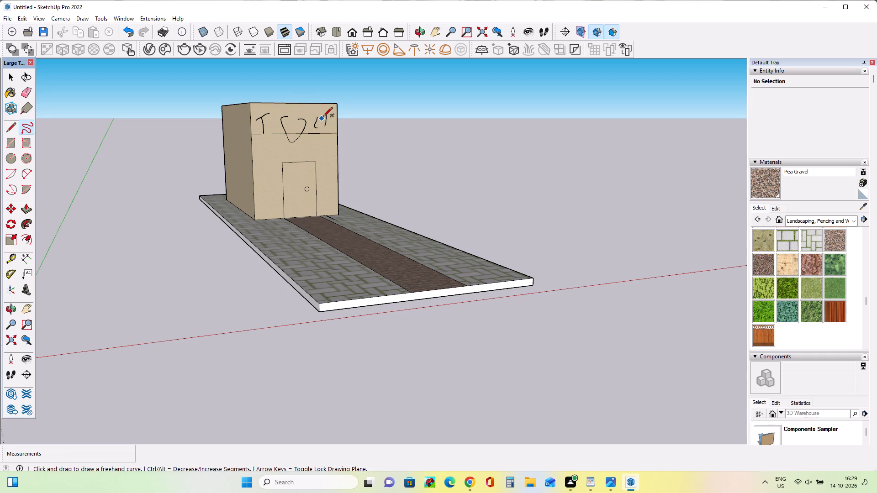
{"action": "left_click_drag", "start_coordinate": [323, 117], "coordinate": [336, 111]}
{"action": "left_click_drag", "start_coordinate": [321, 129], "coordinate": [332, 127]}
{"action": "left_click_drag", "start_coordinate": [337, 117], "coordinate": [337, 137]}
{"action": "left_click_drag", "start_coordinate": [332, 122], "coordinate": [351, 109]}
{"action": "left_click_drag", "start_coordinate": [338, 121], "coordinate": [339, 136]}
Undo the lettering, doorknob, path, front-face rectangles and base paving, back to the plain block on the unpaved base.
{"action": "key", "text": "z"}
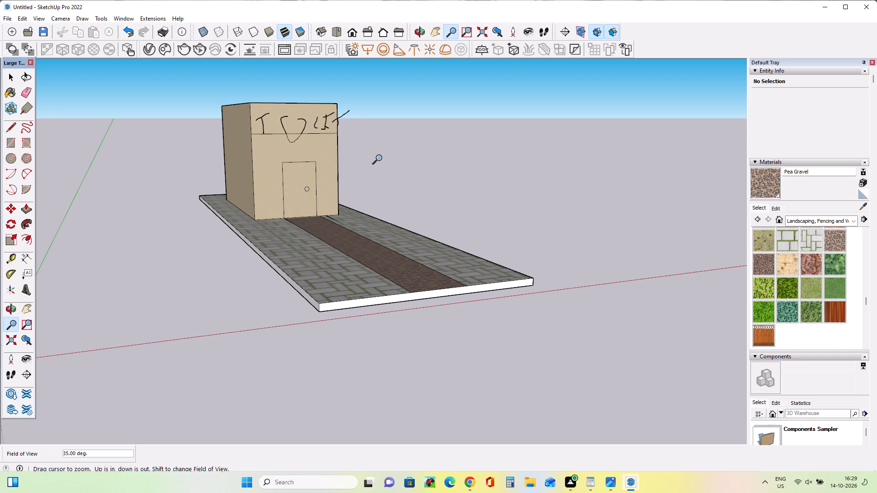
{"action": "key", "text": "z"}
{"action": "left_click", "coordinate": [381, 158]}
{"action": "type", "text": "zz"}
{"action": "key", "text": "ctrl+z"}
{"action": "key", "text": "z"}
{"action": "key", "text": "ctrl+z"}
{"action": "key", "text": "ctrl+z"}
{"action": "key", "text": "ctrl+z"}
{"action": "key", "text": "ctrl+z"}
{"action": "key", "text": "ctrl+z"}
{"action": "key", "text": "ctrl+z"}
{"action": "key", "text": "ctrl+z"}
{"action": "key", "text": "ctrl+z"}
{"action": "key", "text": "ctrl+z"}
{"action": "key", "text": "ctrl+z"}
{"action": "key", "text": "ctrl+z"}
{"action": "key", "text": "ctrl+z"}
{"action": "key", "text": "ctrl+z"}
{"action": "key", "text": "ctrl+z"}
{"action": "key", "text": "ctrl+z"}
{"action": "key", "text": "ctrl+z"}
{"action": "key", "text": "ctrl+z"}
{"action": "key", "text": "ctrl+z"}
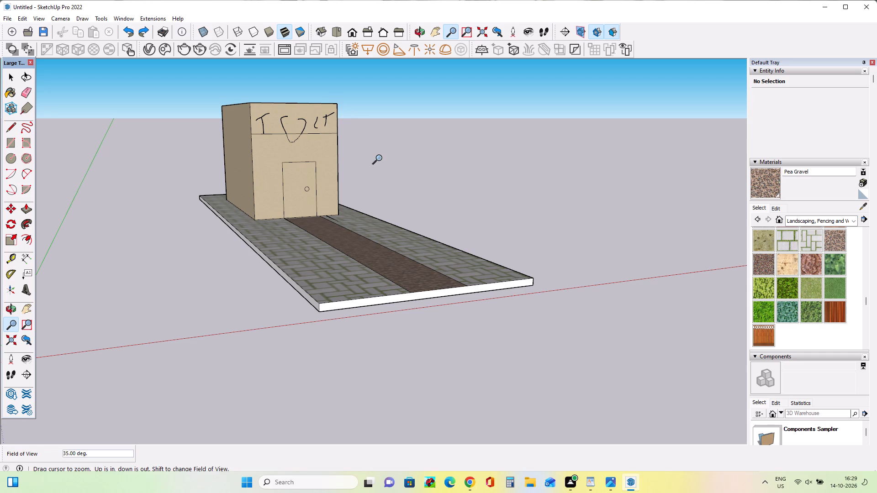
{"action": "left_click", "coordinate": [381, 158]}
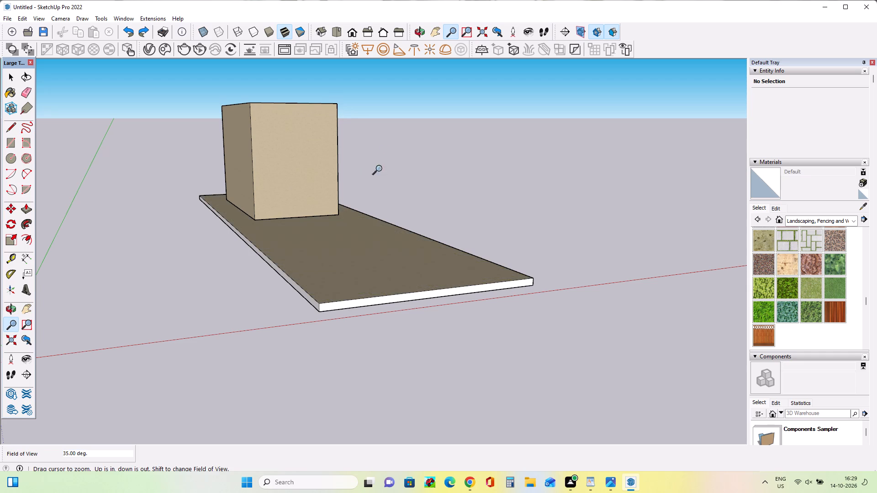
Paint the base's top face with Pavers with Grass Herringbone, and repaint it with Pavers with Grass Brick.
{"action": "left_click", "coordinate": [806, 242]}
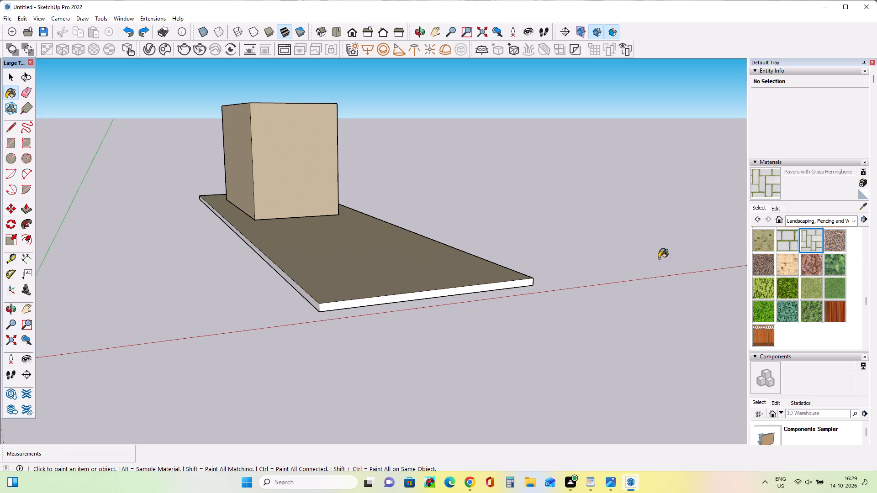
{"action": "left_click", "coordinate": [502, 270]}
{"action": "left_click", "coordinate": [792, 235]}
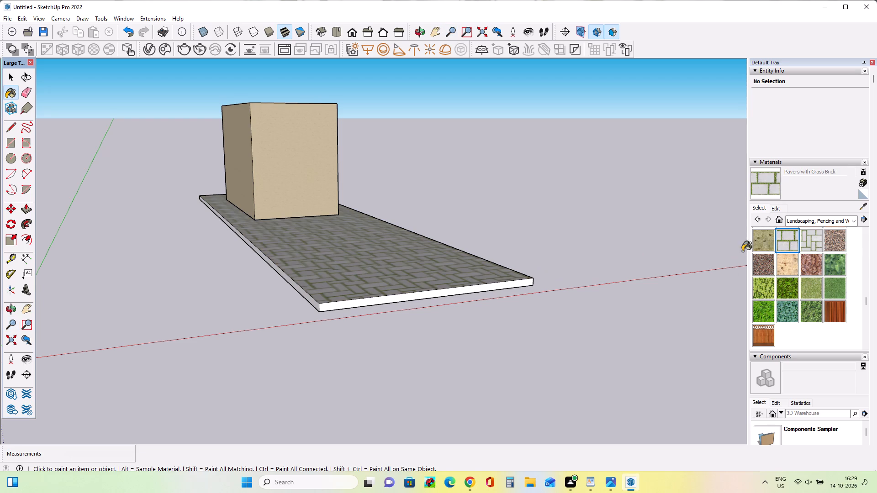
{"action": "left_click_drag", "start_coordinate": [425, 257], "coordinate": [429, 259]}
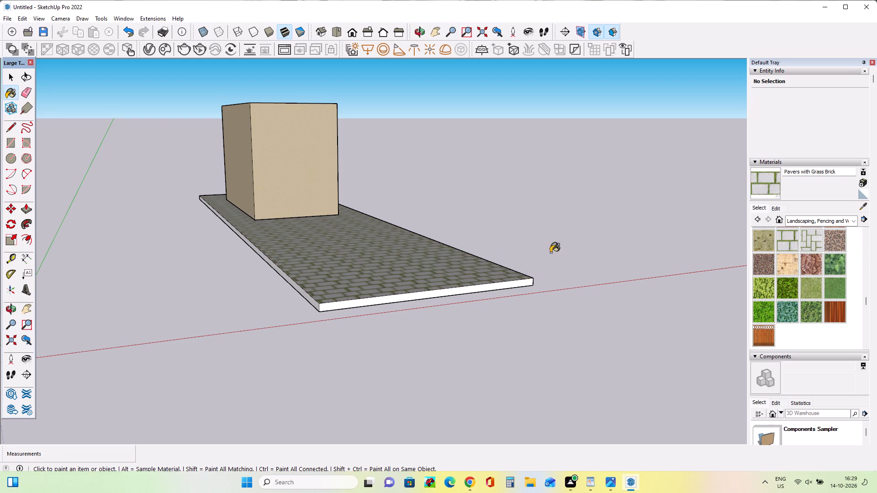
Repaint the base's top face with Pavers with Grass Herringbone.
{"action": "left_click", "coordinate": [798, 236]}
{"action": "left_click_drag", "start_coordinate": [808, 239], "coordinate": [807, 239]}
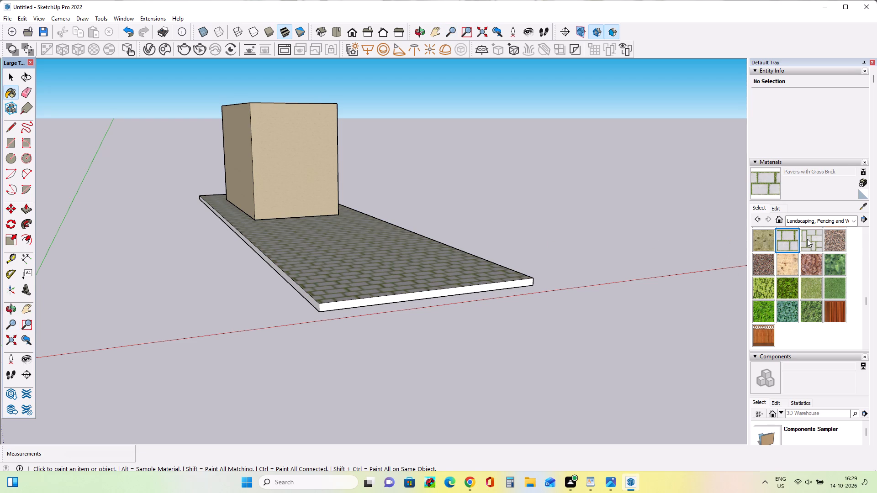
{"action": "left_click_drag", "start_coordinate": [807, 239], "coordinate": [804, 234]}
{"action": "left_click", "coordinate": [418, 266]}
{"action": "triple_click", "coordinate": [380, 272]}
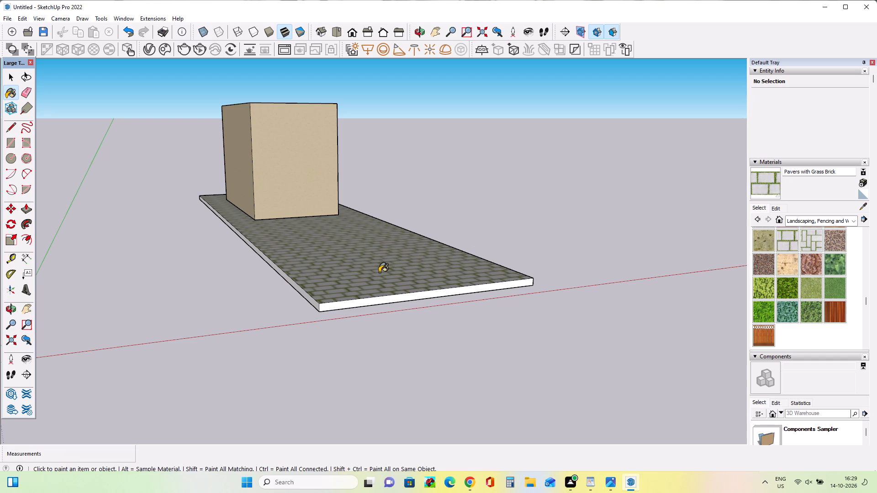
{"action": "double_click", "coordinate": [379, 273]}
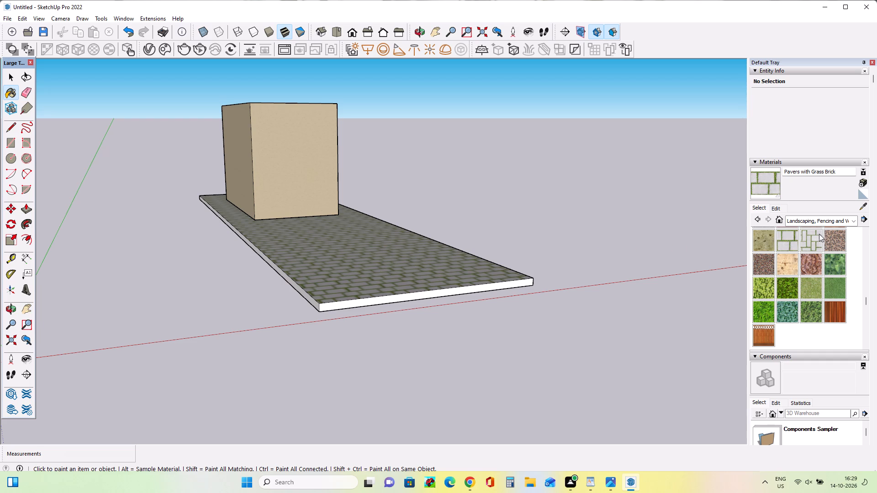
{"action": "left_click", "coordinate": [817, 235]}
{"action": "left_click", "coordinate": [451, 279]}
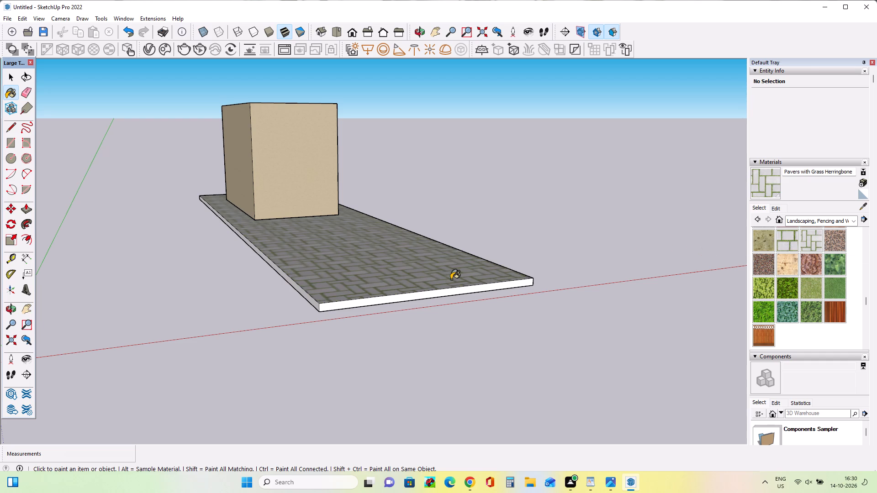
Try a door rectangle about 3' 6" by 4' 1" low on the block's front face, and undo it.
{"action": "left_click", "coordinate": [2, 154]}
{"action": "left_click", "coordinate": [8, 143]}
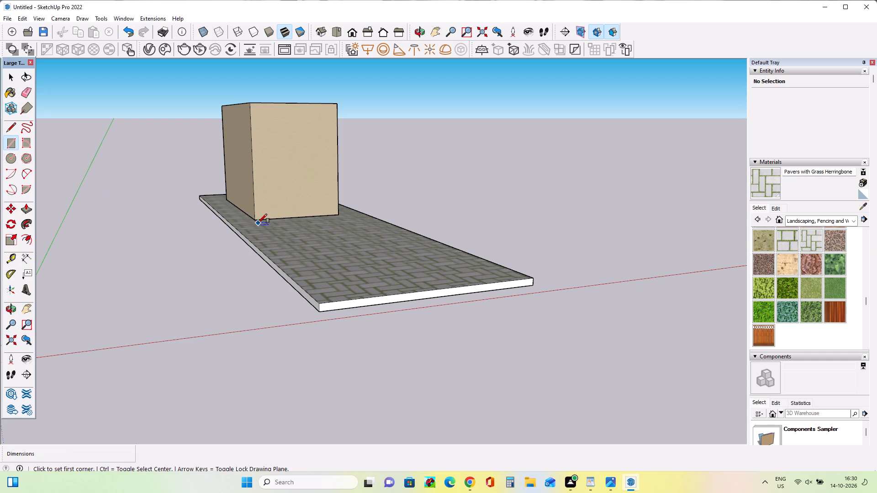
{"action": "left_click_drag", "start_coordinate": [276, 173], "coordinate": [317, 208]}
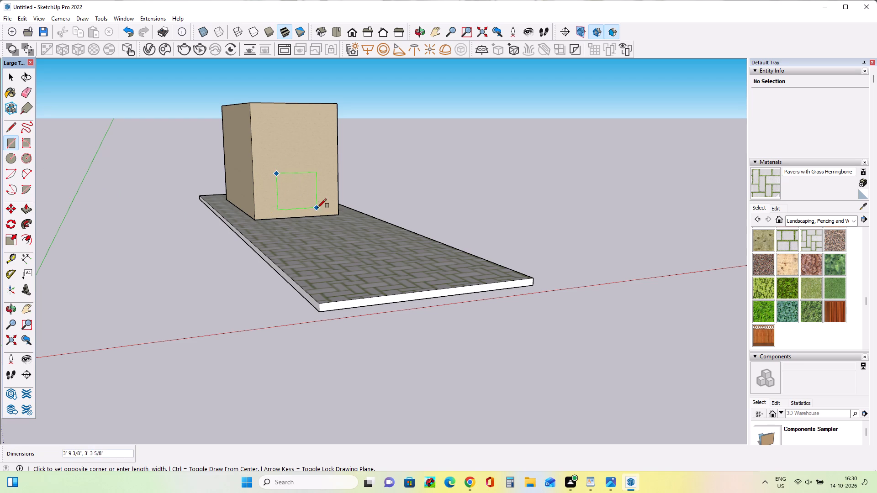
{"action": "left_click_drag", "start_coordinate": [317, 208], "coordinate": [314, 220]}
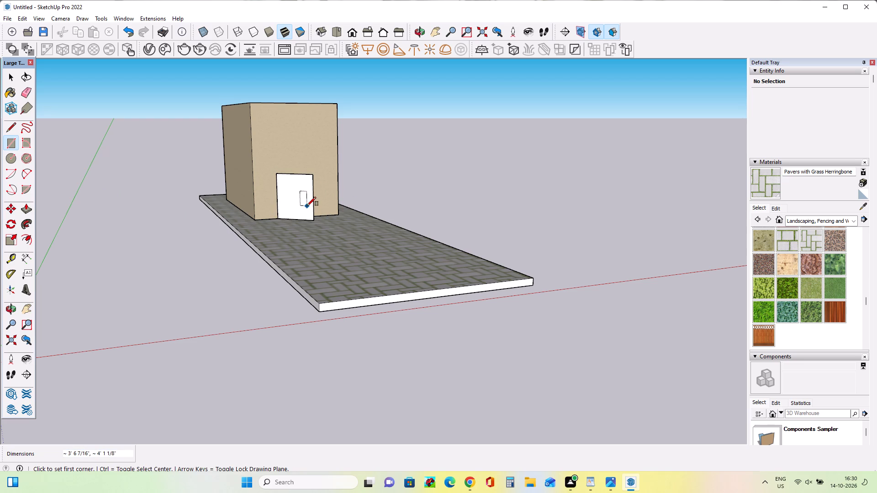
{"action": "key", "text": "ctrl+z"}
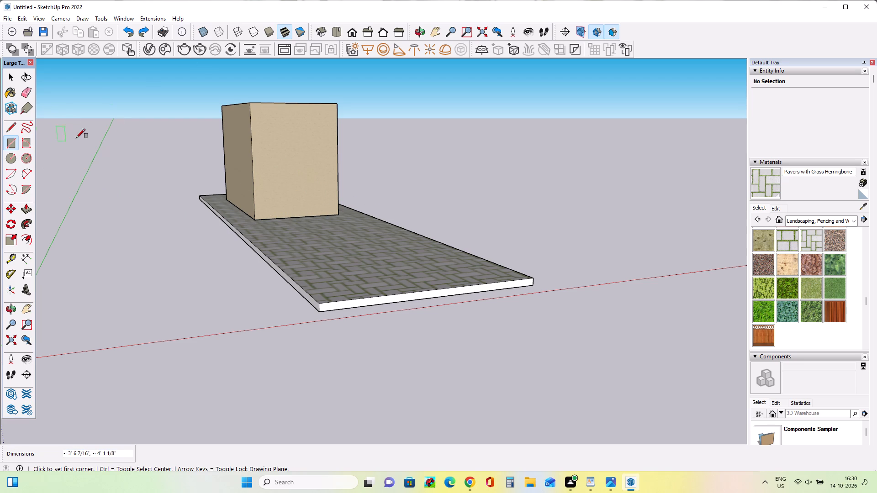
Draw a door rectangle about 4' 9" high by 2' 3" wide on the block's front face, down to the base.
{"action": "left_click_drag", "start_coordinate": [288, 166], "coordinate": [306, 197]}
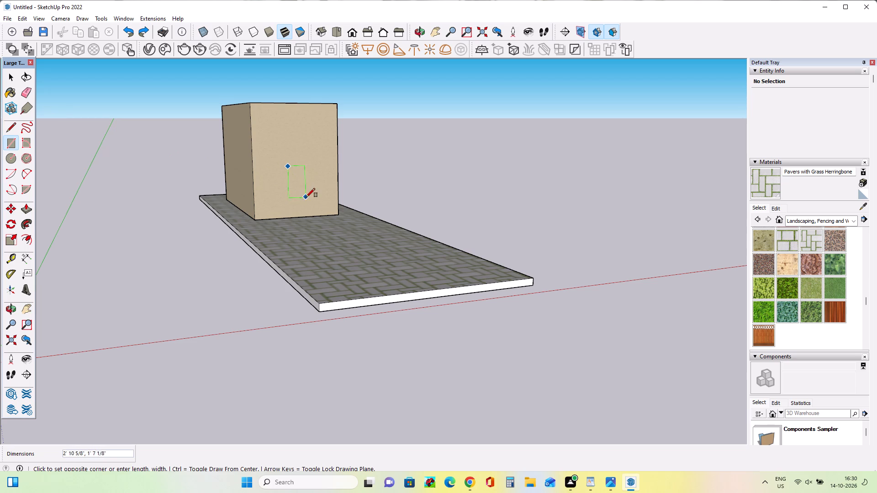
{"action": "left_click_drag", "start_coordinate": [306, 197], "coordinate": [313, 215]}
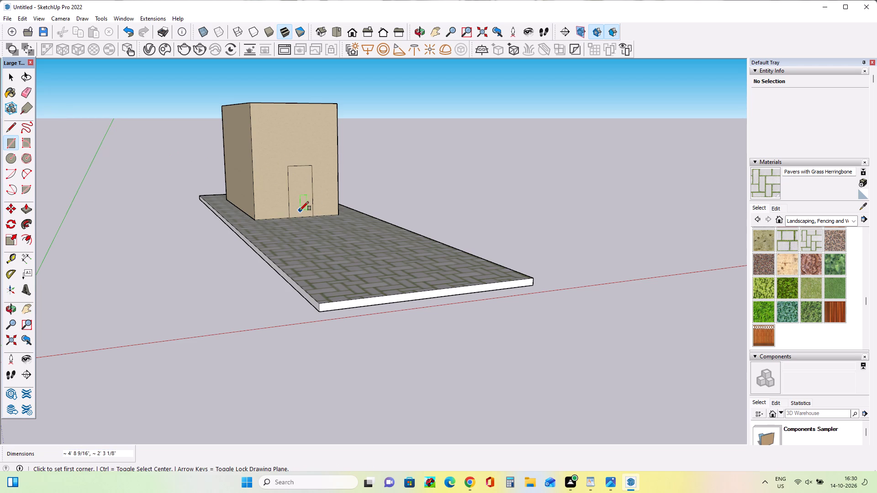
Draw a path about 26' 6" by 2' 4" from the door to the base's front edge and paint it Pea Gravel.
{"action": "left_click_drag", "start_coordinate": [290, 218], "coordinate": [415, 273]}
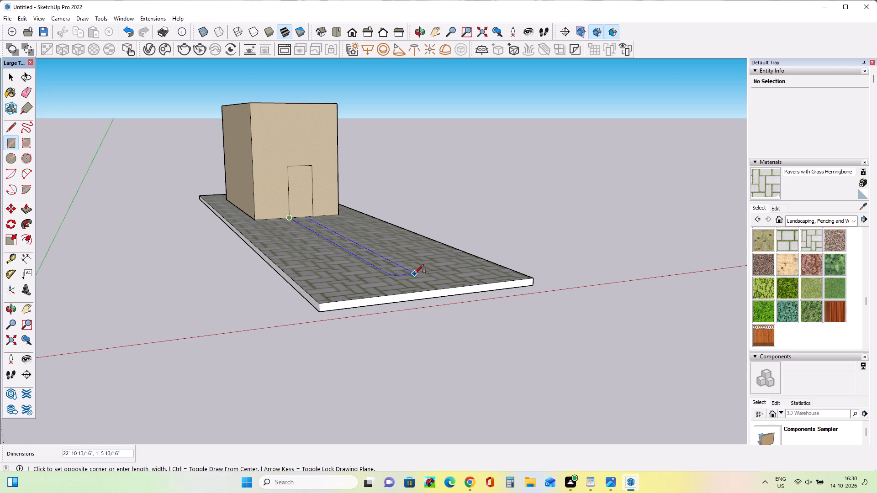
{"action": "left_click_drag", "start_coordinate": [415, 273], "coordinate": [445, 283]}
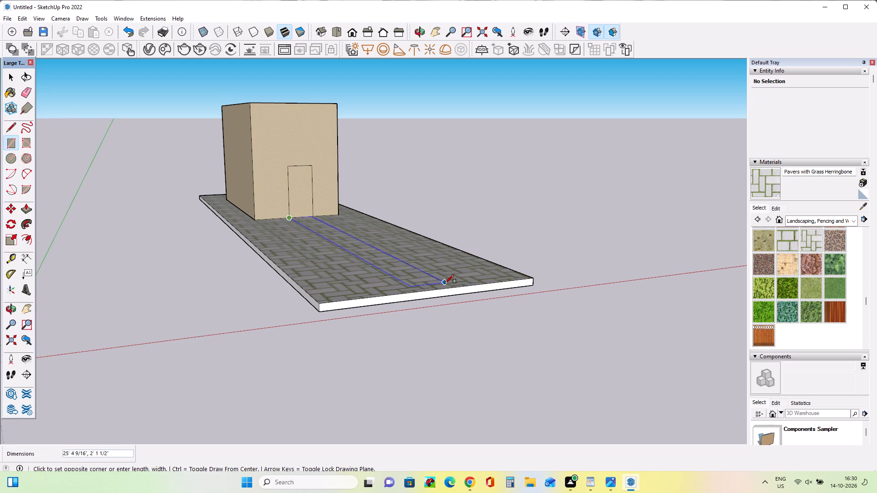
{"action": "left_click_drag", "start_coordinate": [445, 283], "coordinate": [458, 287]}
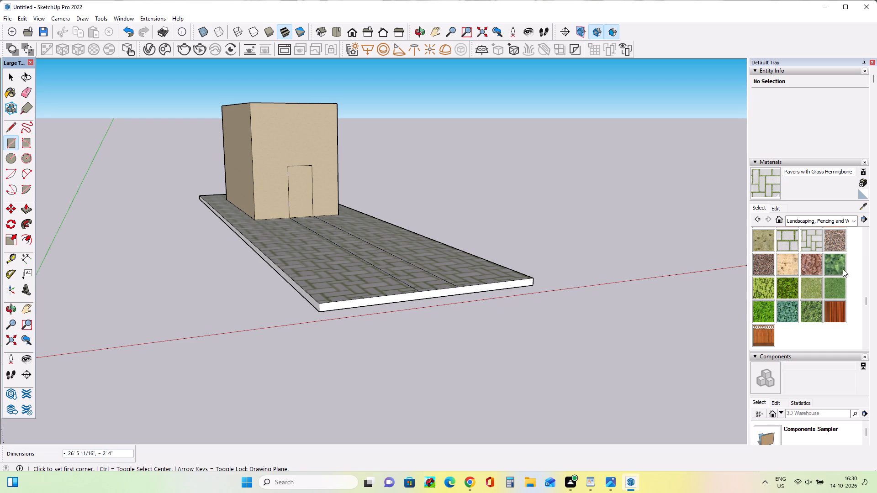
{"action": "left_click", "coordinate": [835, 242]}
{"action": "left_click", "coordinate": [416, 277]}
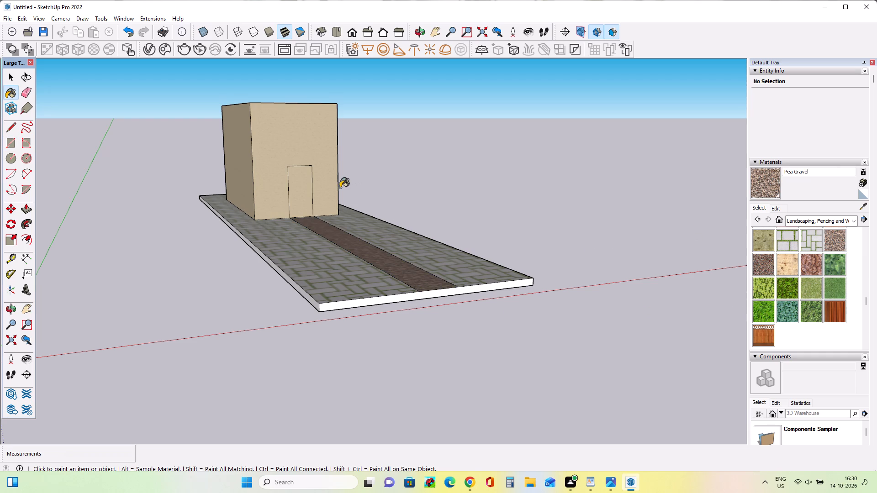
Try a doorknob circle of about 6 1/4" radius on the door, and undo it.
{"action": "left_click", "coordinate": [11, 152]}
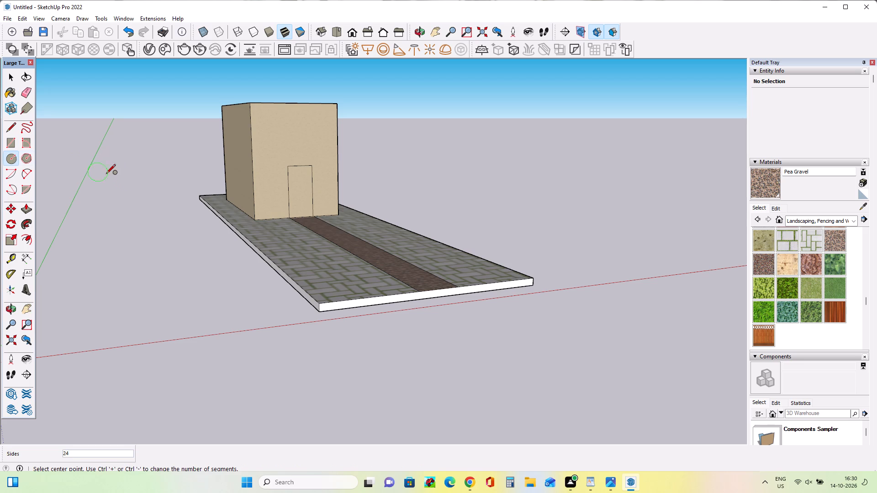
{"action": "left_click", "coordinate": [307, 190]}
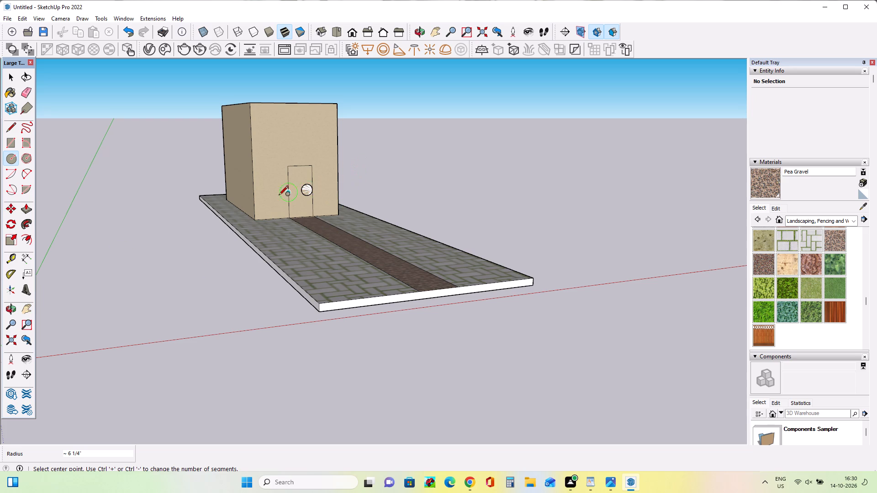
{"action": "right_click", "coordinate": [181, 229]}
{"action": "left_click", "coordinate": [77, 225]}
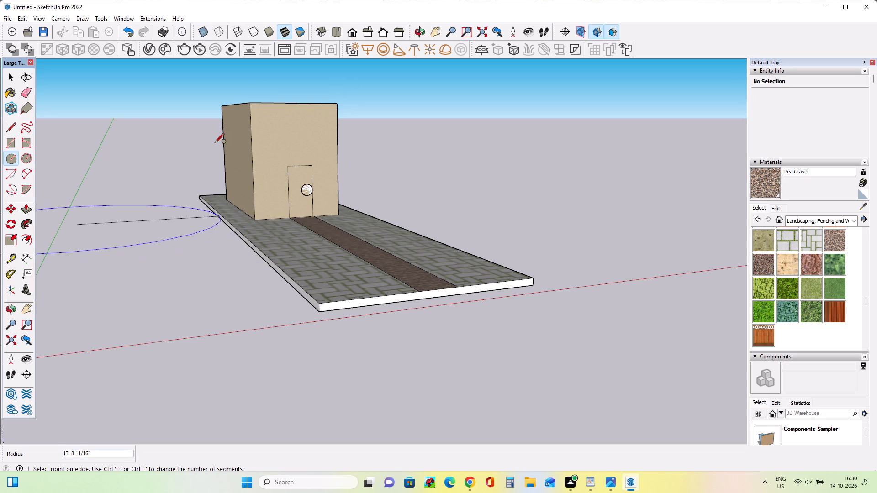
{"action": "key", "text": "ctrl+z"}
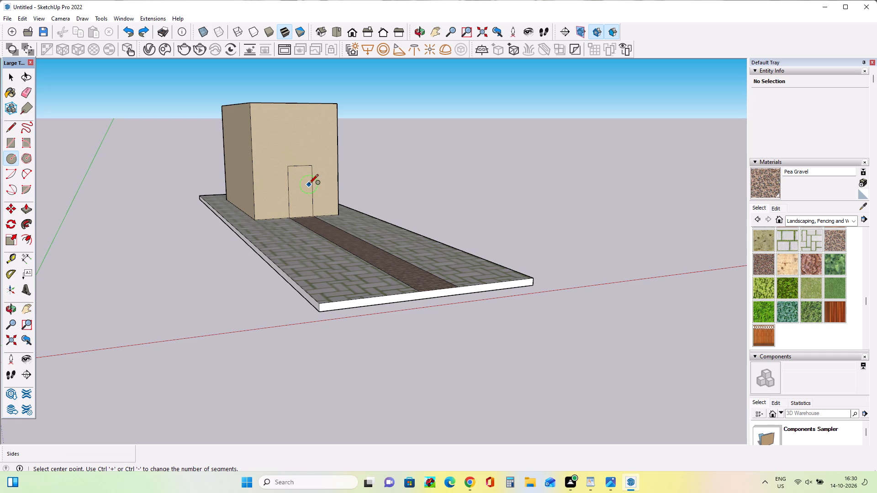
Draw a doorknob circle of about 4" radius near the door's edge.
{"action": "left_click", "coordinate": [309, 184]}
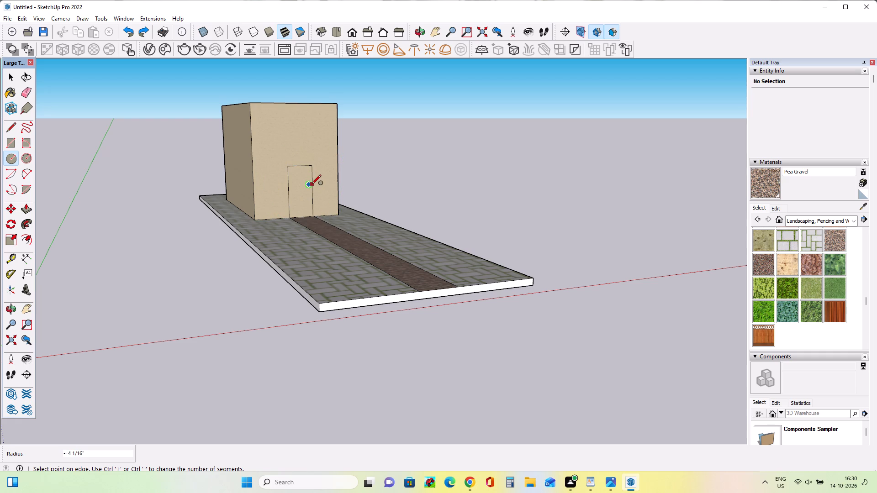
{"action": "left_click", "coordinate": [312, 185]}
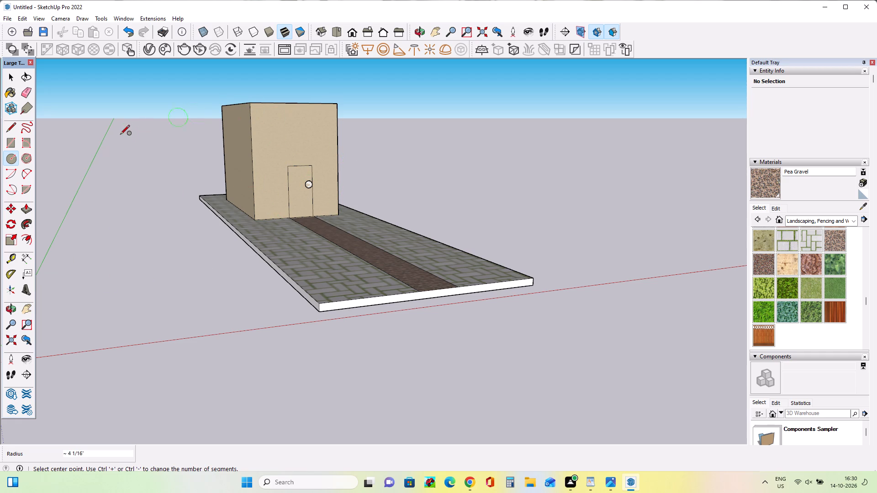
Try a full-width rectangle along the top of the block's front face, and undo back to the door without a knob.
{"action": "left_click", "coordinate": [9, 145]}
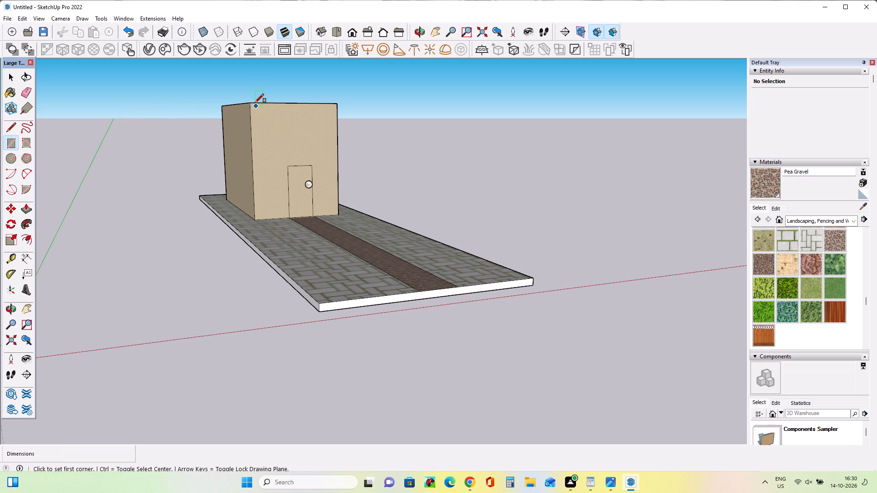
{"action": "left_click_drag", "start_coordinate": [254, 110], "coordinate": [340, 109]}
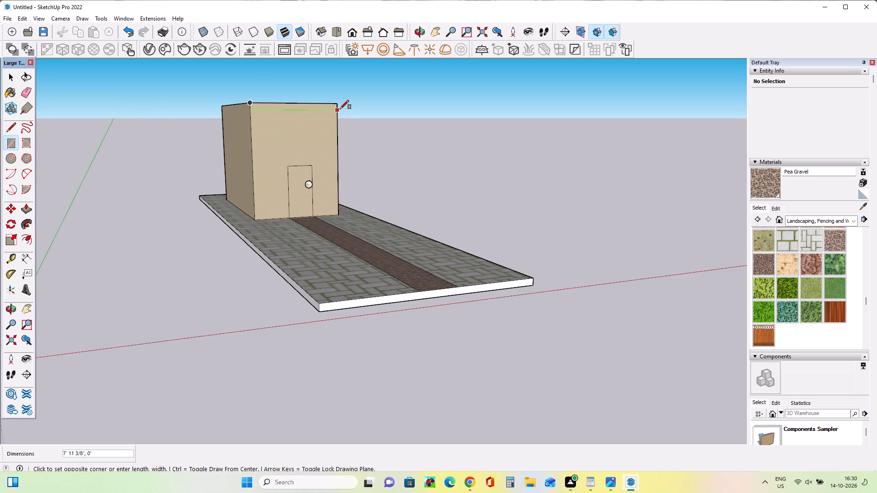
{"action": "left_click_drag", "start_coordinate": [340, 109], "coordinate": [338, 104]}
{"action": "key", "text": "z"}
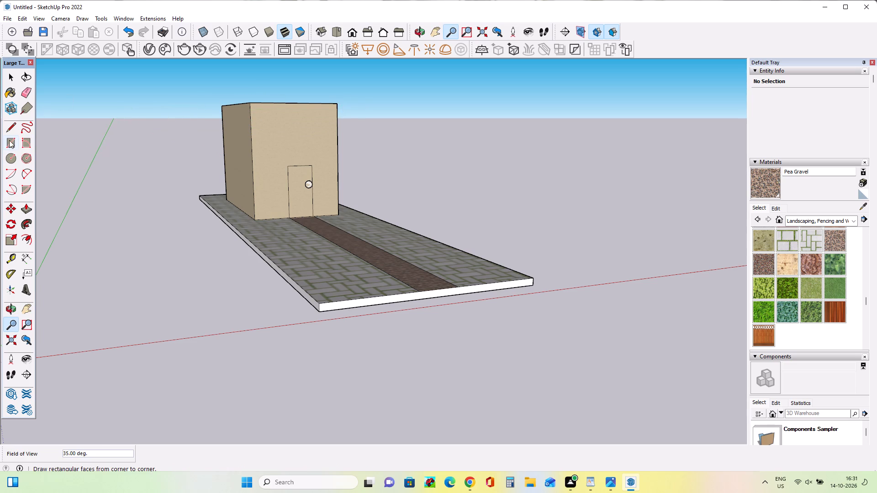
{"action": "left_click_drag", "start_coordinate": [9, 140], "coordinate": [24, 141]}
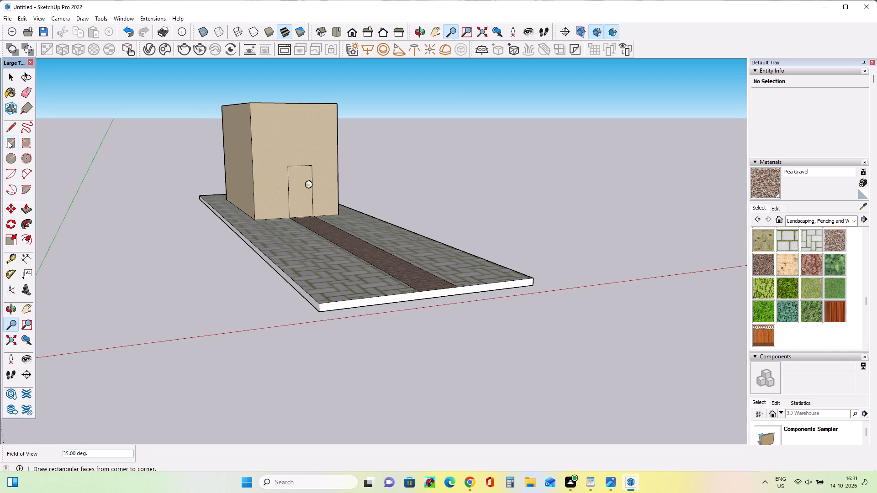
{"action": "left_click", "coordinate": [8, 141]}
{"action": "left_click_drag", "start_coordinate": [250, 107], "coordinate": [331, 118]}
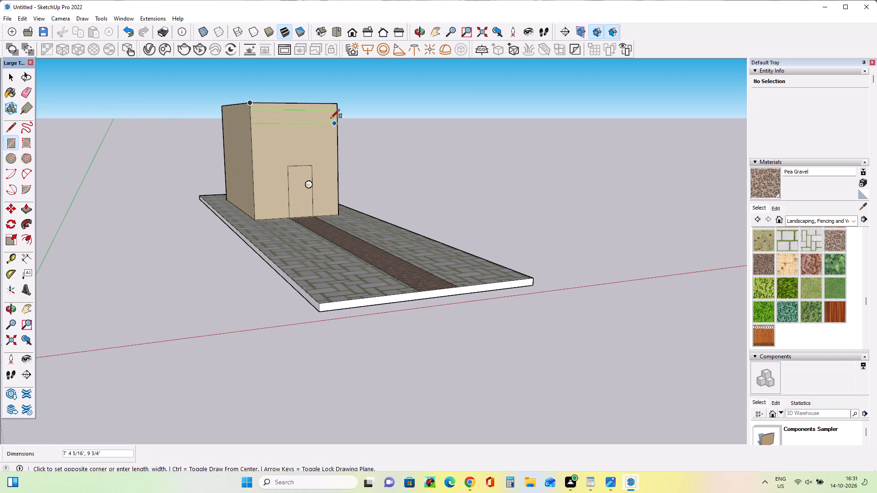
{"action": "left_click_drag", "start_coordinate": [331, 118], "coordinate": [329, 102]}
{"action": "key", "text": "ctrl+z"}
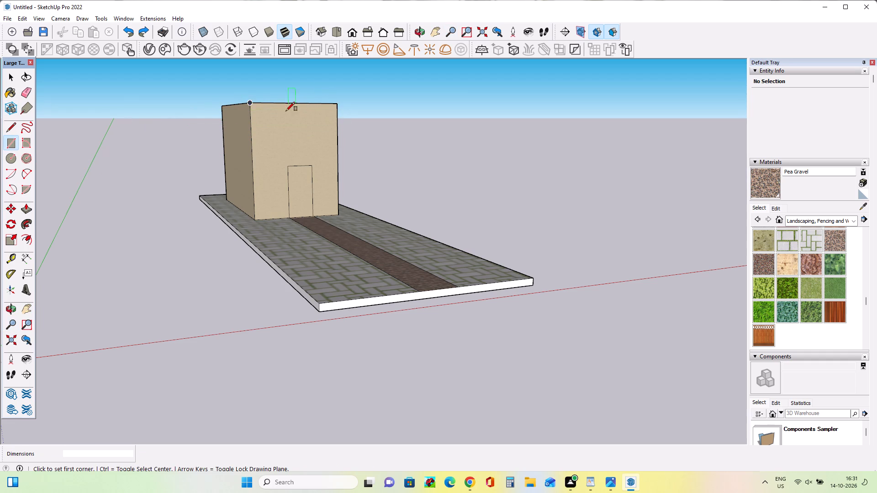
Draw a full-width band about 7' 11" by 2' along the top of the block's front face.
{"action": "left_click_drag", "start_coordinate": [251, 105], "coordinate": [312, 137]}
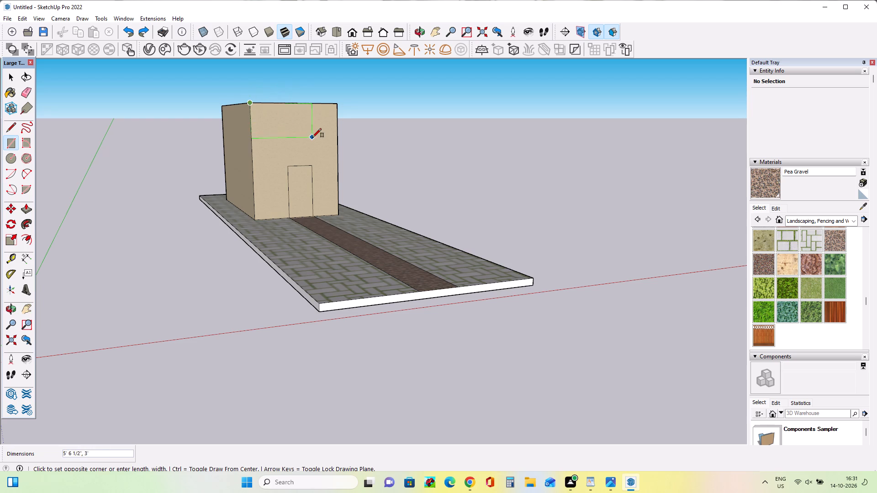
{"action": "left_click_drag", "start_coordinate": [312, 137], "coordinate": [335, 130]}
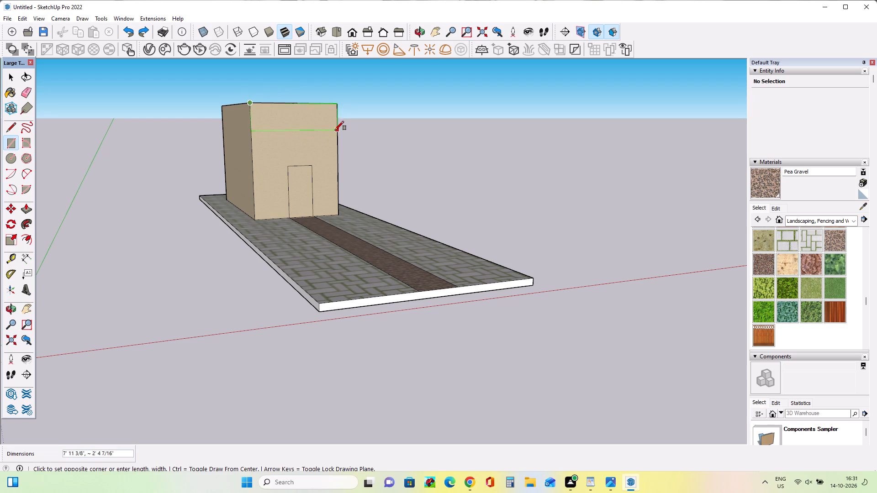
{"action": "left_click_drag", "start_coordinate": [335, 130], "coordinate": [337, 126]}
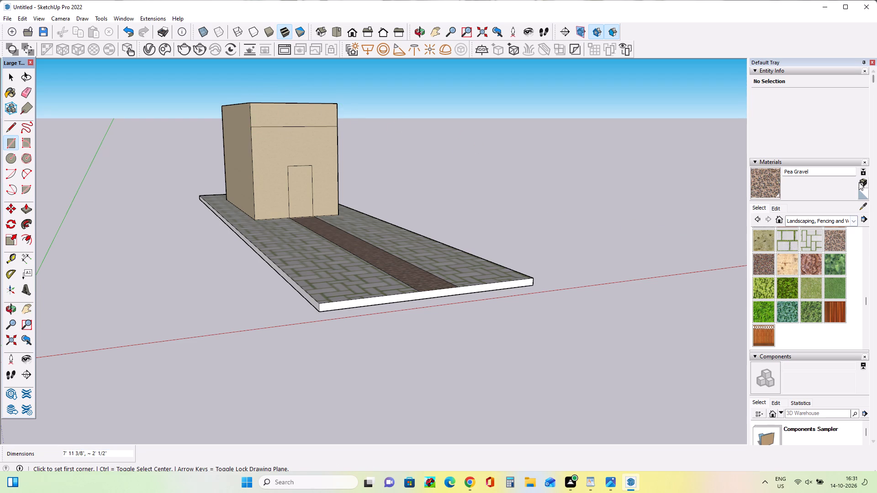
Paint the door with Wood Floor Dark from the Wood materials, and repaint it with Wood Floor.
{"action": "left_click", "coordinate": [851, 220]}
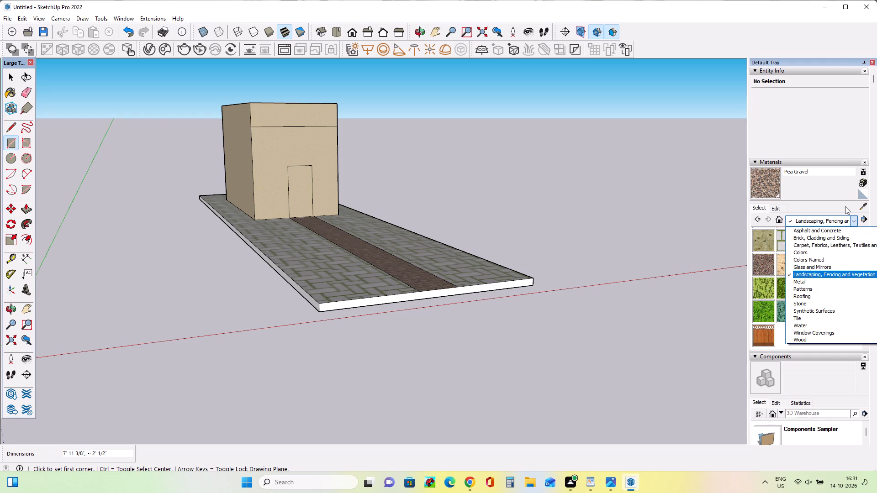
{"action": "left_click", "coordinate": [818, 340]}
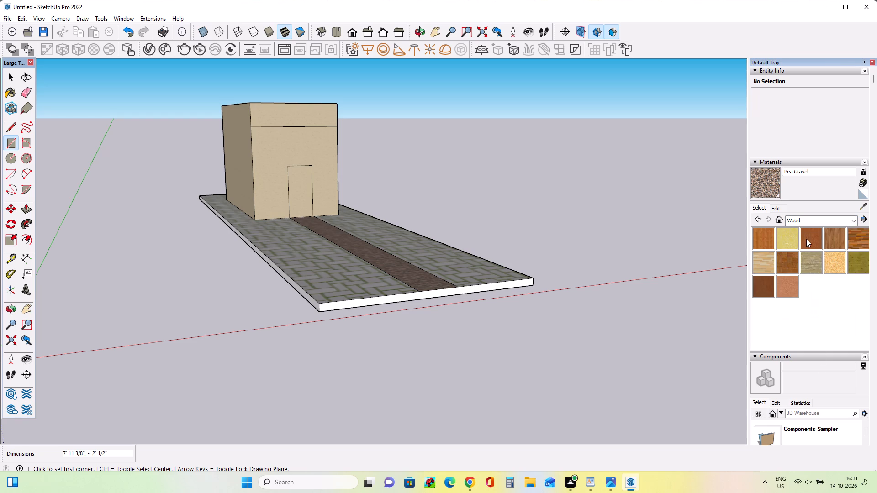
{"action": "left_click", "coordinate": [860, 234]}
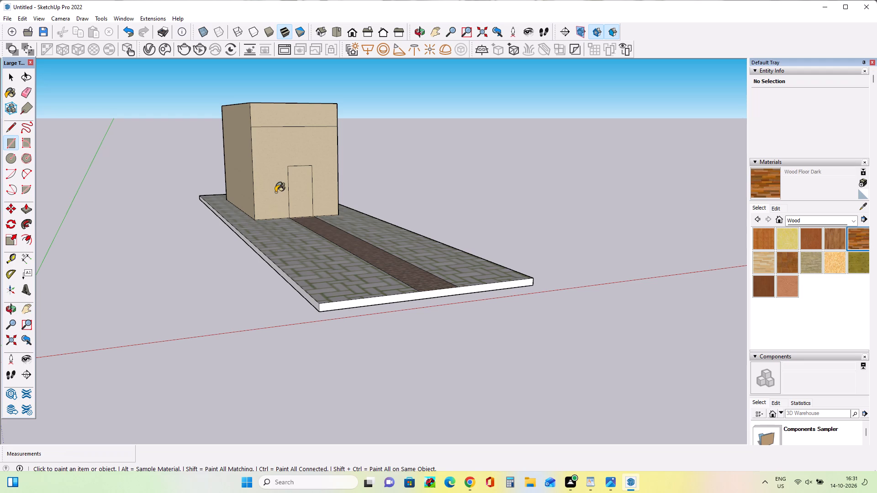
{"action": "left_click", "coordinate": [307, 186]}
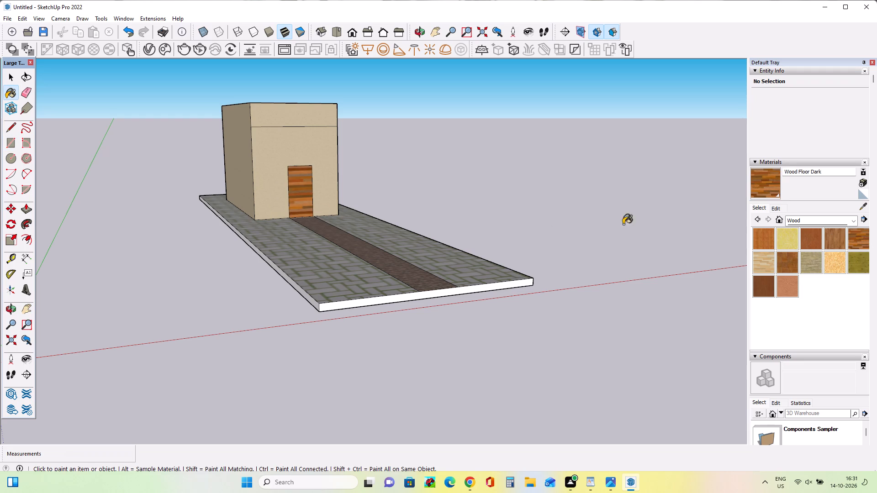
{"action": "left_click", "coordinate": [831, 235]}
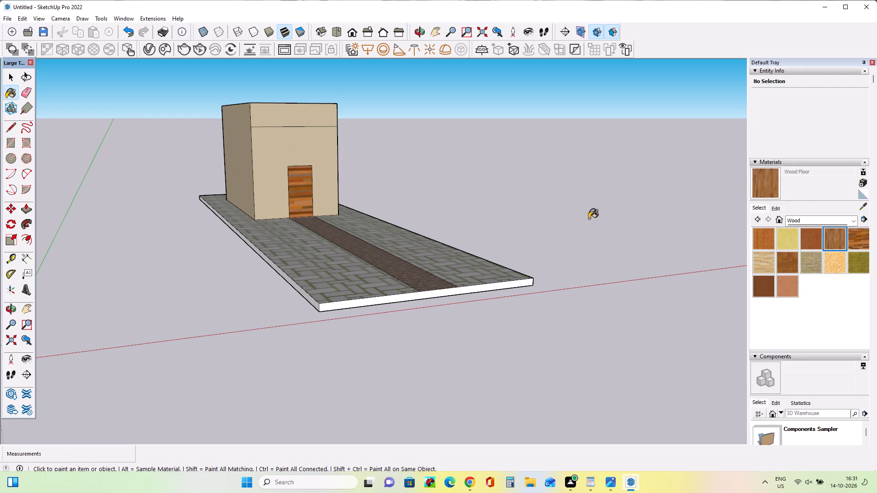
{"action": "left_click", "coordinate": [293, 194]}
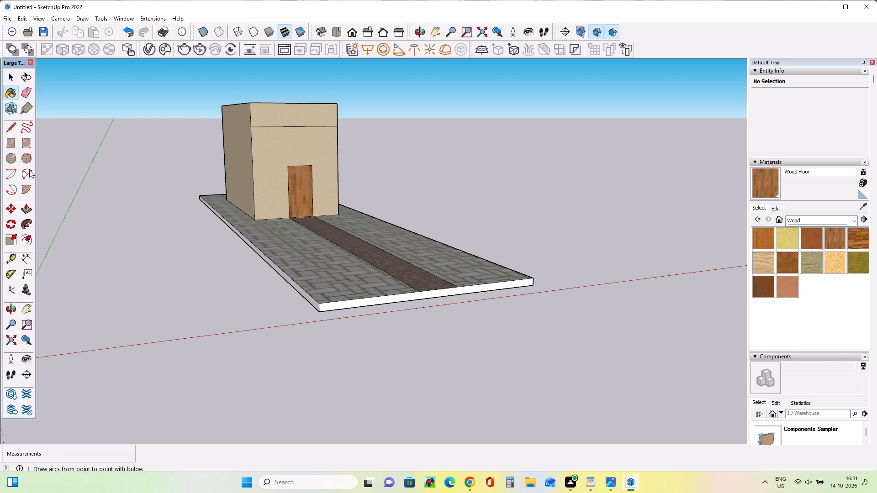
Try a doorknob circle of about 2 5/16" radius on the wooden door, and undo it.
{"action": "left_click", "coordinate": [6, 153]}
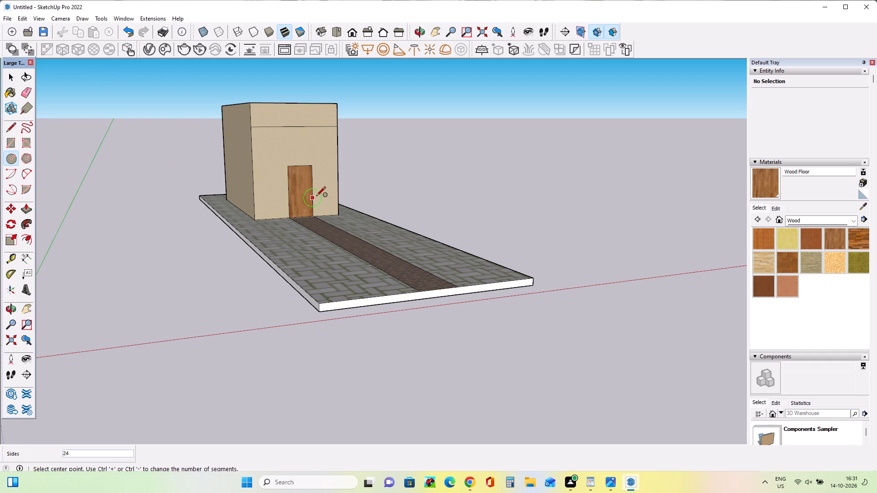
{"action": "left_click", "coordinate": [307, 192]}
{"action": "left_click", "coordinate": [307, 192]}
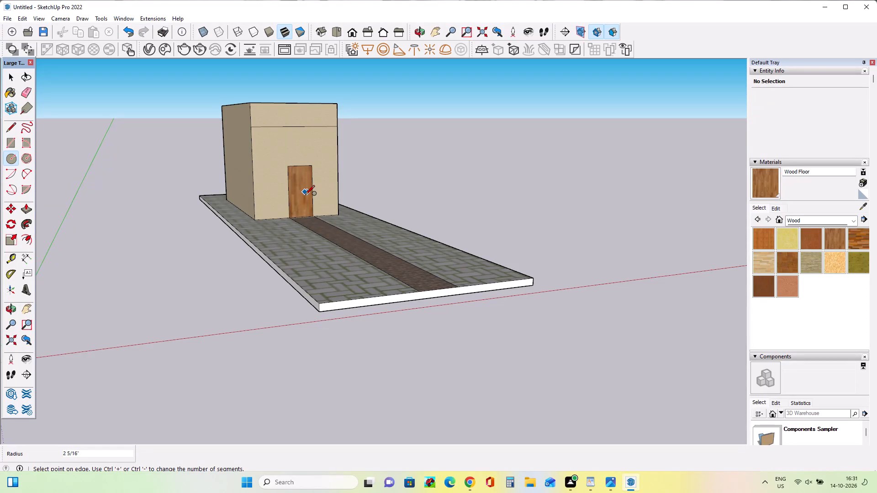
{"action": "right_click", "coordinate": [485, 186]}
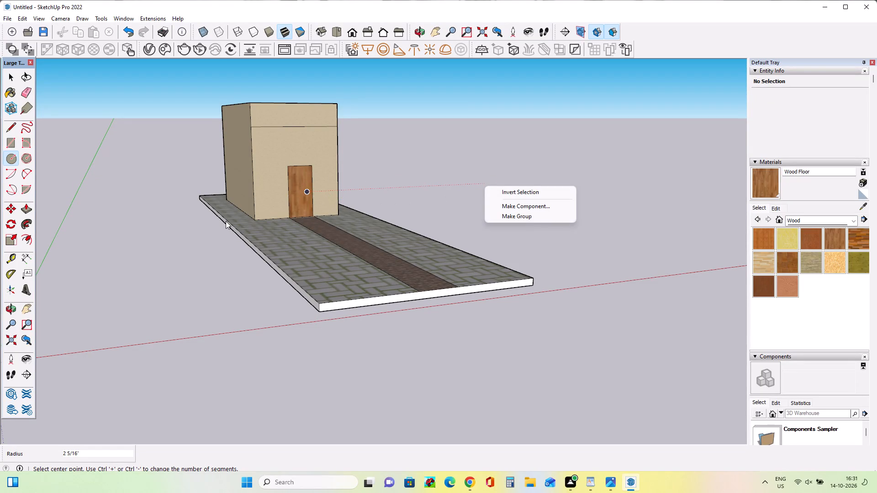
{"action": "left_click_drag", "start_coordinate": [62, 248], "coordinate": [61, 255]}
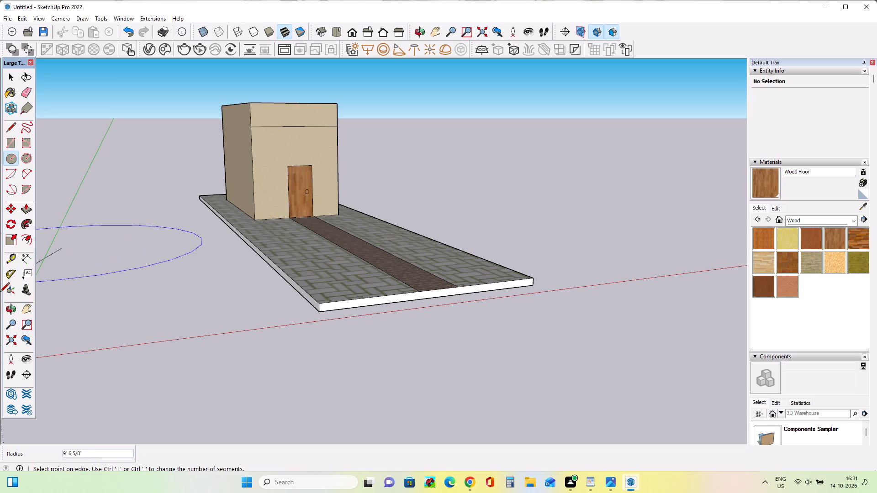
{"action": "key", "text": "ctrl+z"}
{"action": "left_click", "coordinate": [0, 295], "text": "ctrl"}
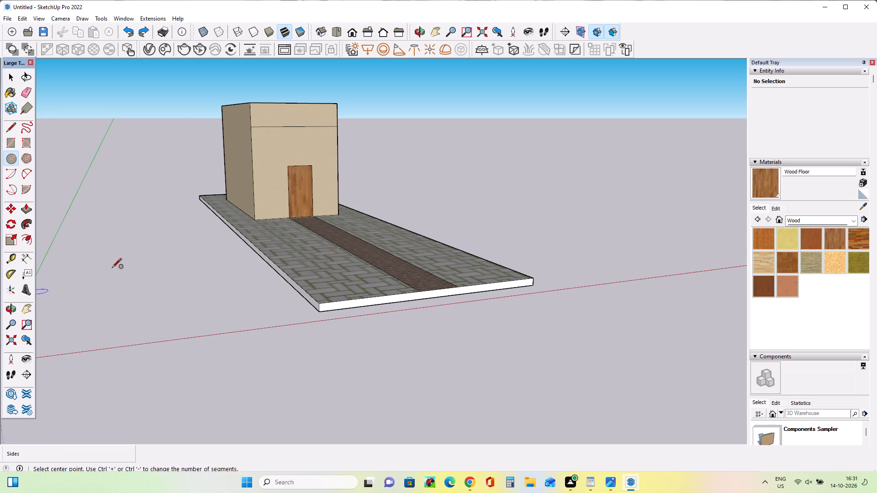
Draw a doorknob circle of about 4 3/4" radius near the wooden door's edge.
{"action": "left_click", "coordinate": [308, 192]}
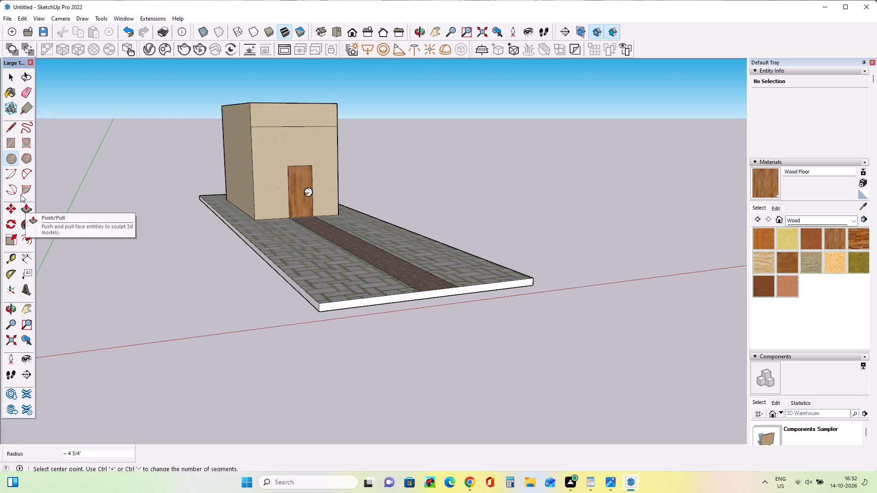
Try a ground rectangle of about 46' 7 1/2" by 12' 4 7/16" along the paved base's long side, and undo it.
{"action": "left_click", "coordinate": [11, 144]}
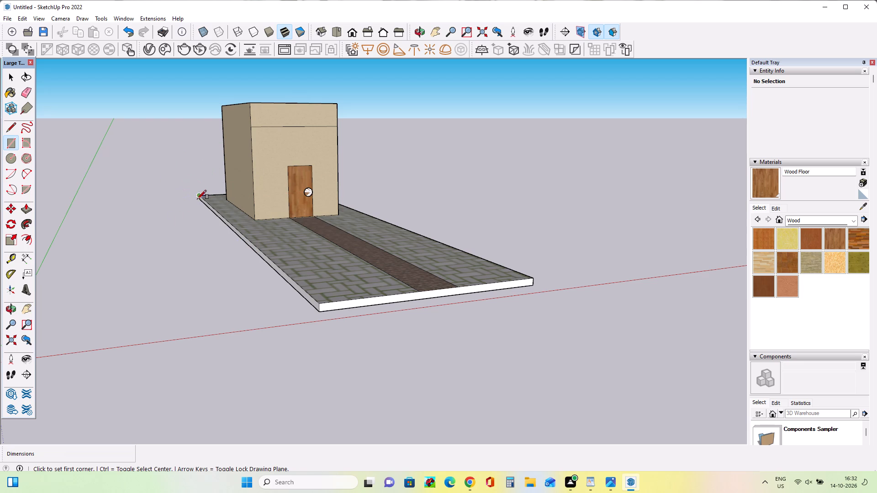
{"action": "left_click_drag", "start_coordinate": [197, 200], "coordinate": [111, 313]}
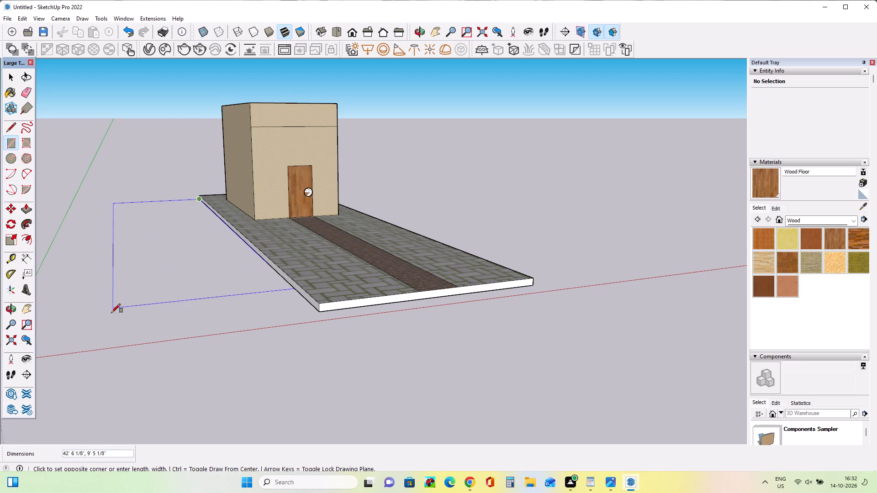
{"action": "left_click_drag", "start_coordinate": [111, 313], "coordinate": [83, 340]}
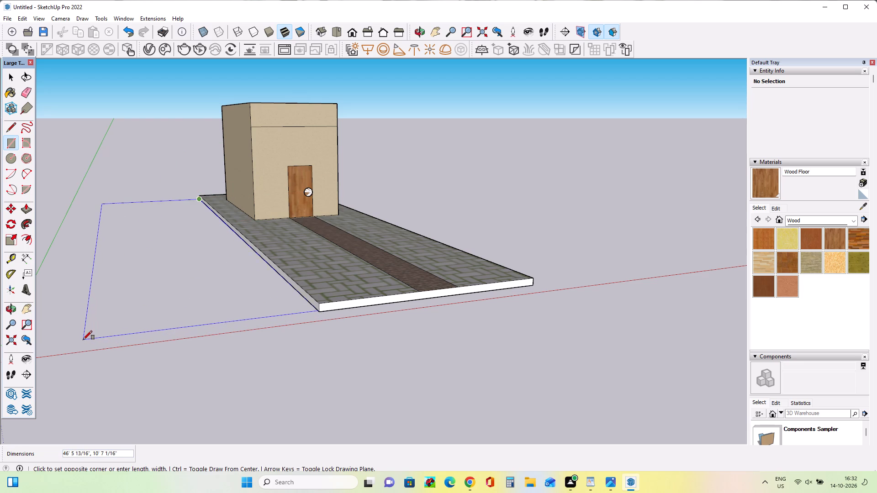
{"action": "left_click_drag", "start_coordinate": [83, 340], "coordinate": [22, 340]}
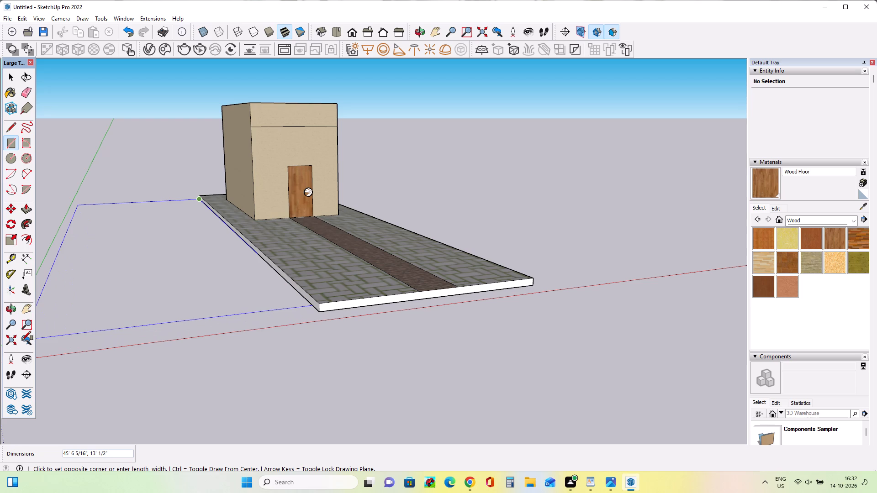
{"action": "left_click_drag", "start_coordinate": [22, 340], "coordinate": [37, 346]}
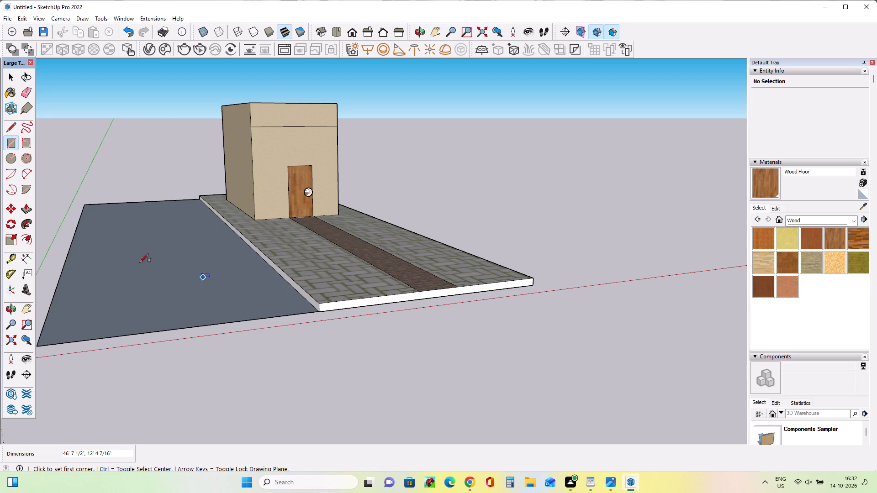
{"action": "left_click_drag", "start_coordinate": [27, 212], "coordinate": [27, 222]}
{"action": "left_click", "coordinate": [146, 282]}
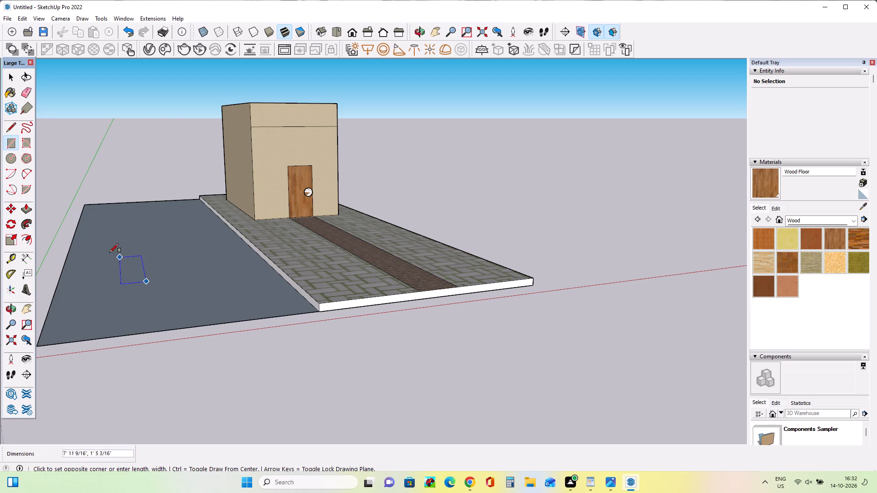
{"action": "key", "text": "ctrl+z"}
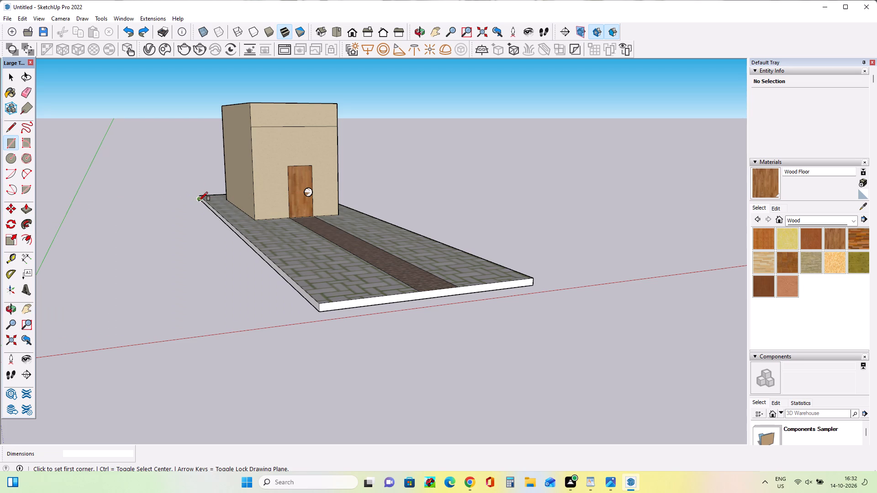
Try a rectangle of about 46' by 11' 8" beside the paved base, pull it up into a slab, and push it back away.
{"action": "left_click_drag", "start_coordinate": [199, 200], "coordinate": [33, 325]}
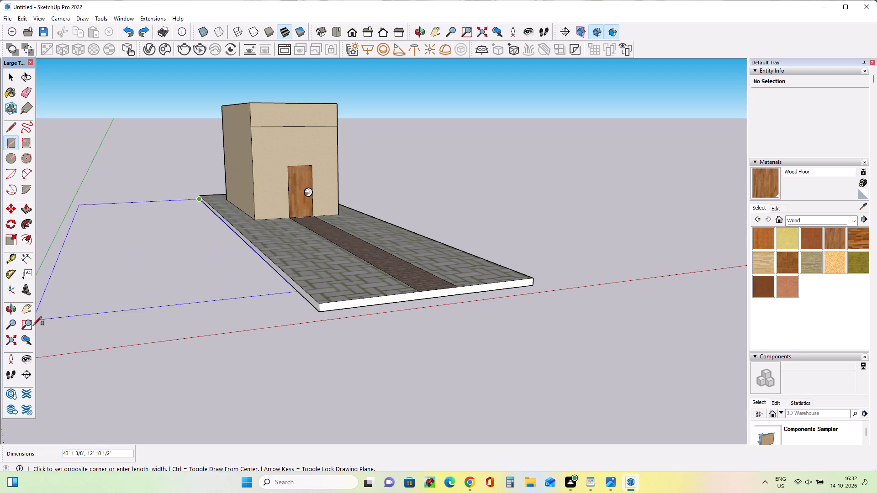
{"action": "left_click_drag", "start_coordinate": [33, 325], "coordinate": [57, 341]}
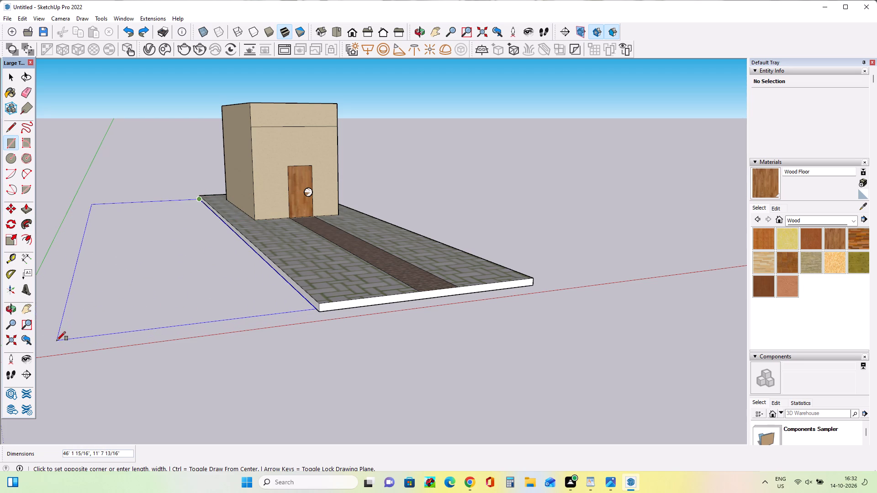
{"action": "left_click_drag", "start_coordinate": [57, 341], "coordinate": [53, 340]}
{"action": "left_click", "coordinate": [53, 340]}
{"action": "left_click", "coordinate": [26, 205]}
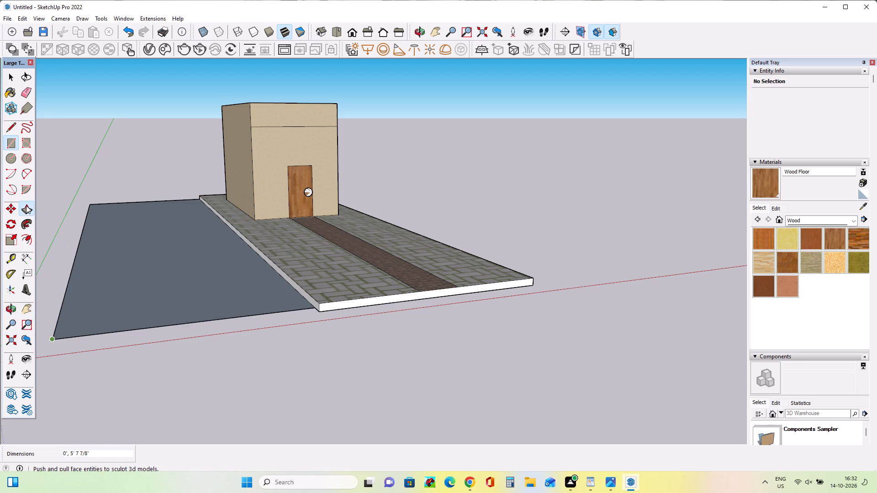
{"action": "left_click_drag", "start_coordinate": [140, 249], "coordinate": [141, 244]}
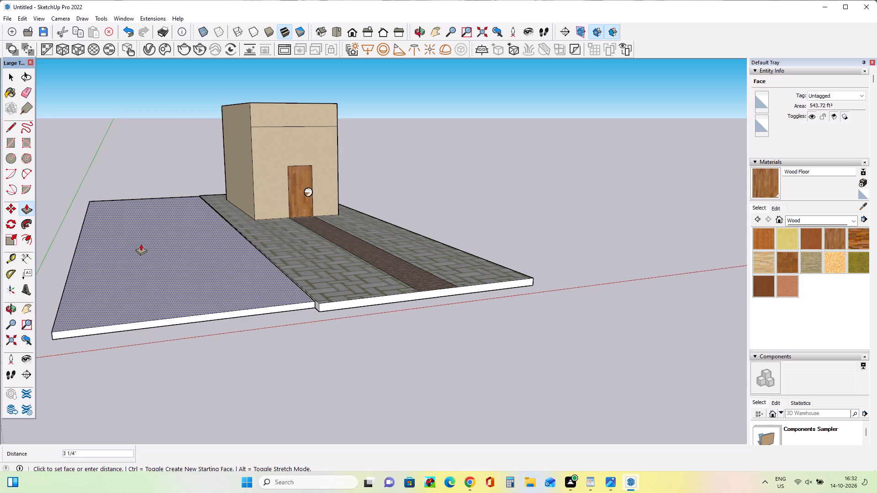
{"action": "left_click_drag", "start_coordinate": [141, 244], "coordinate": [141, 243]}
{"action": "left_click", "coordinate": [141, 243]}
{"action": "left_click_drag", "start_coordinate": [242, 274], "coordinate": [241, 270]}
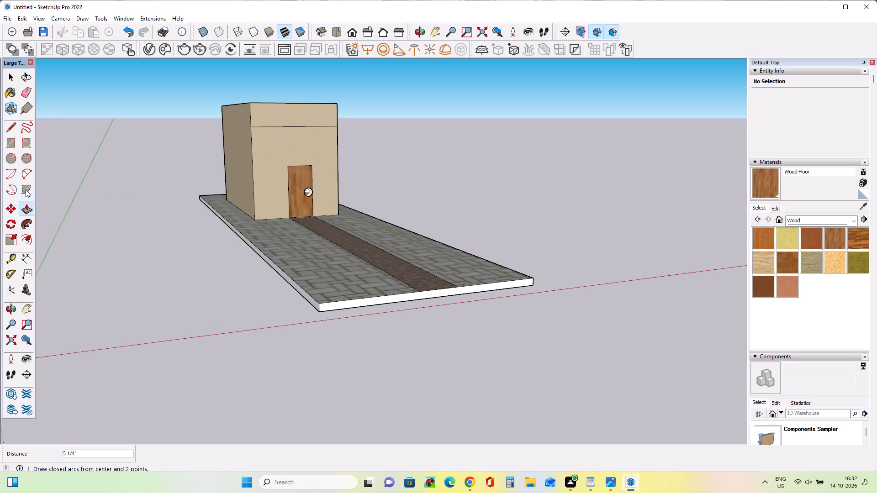
Draw a ground rectangle of about 46' 10 3/8" by 11' 9 7/16" along the paved base's long side.
{"action": "left_click", "coordinate": [6, 143]}
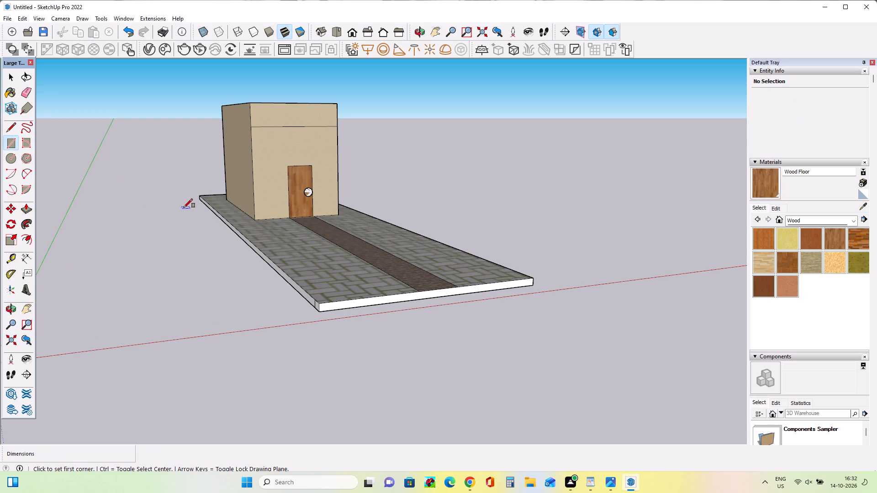
{"action": "left_click_drag", "start_coordinate": [200, 202], "coordinate": [159, 240]}
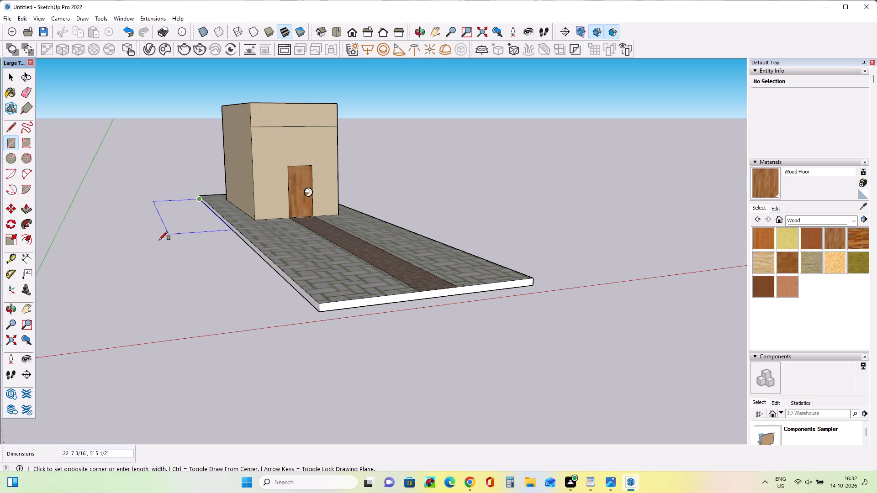
{"action": "left_click_drag", "start_coordinate": [159, 240], "coordinate": [222, 216]}
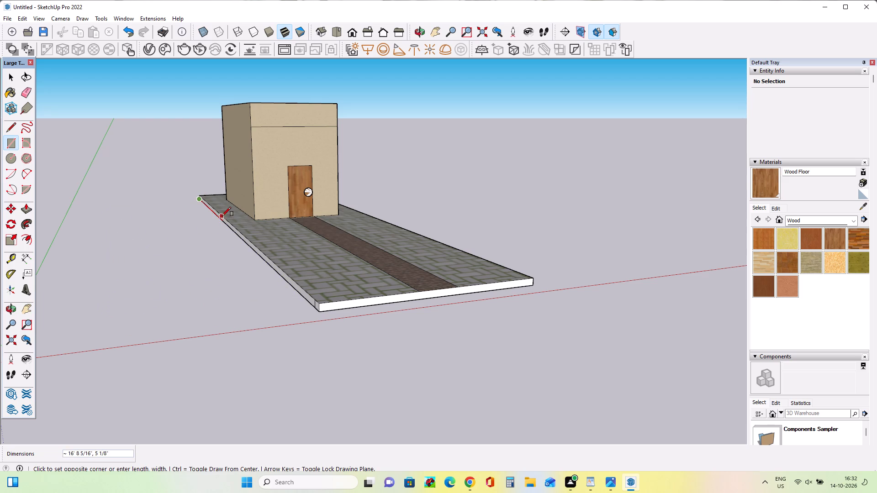
{"action": "left_click_drag", "start_coordinate": [222, 216], "coordinate": [82, 336]}
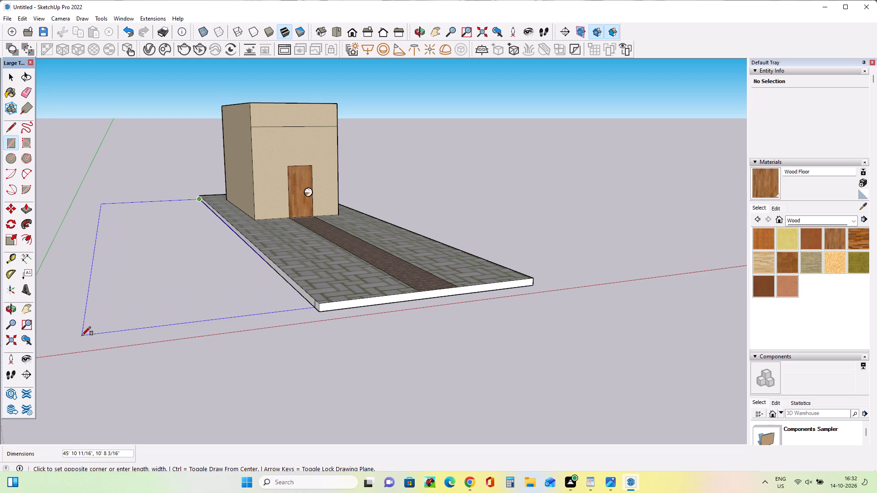
{"action": "left_click_drag", "start_coordinate": [82, 336], "coordinate": [58, 335]}
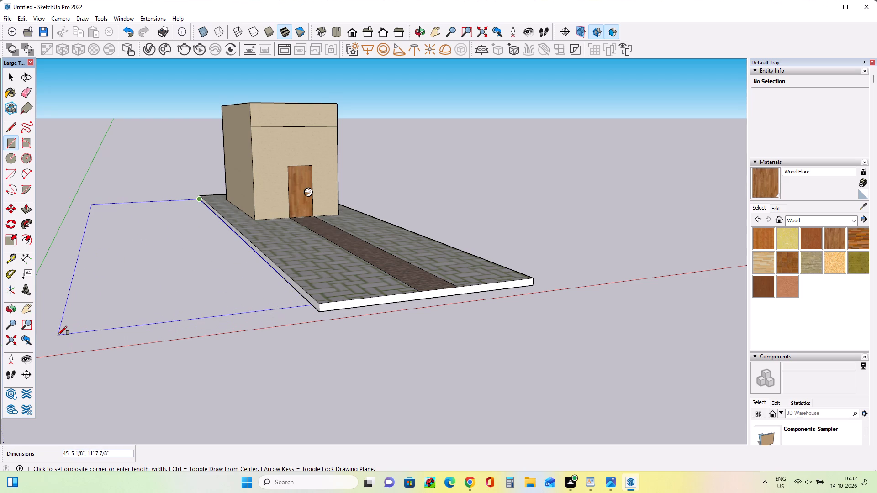
{"action": "left_click_drag", "start_coordinate": [58, 335], "coordinate": [53, 343]}
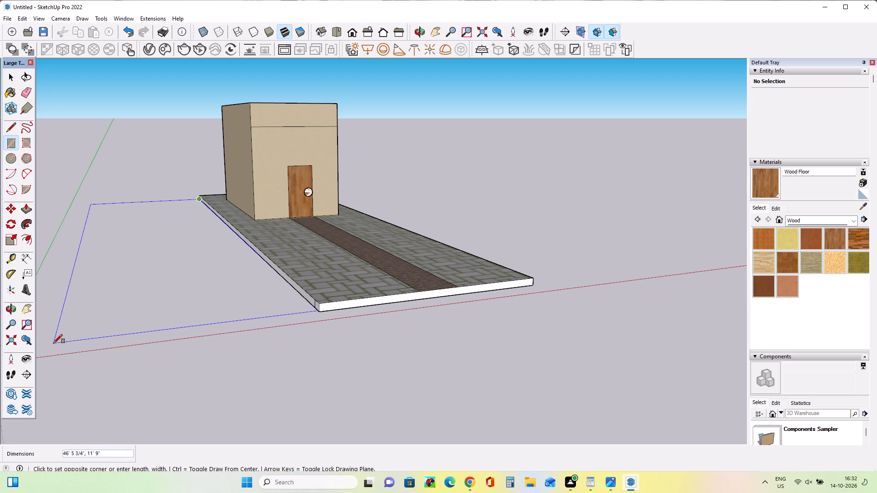
{"action": "left_click_drag", "start_coordinate": [53, 343], "coordinate": [52, 346]}
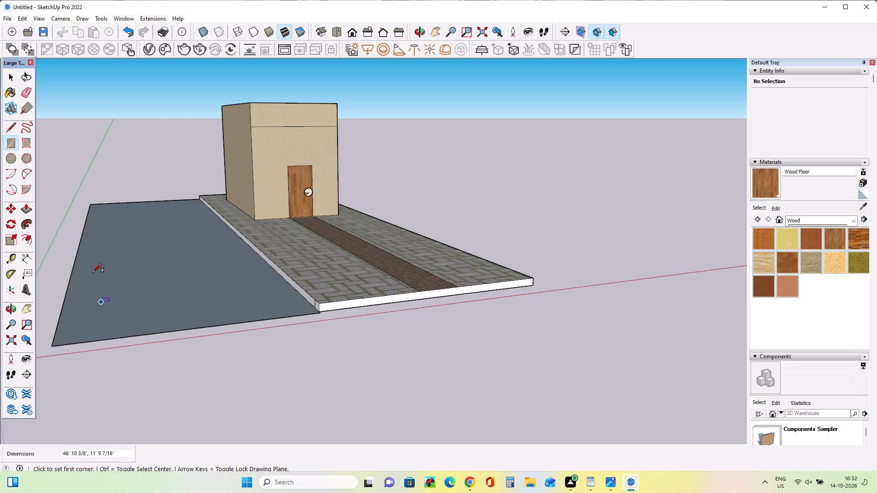
Pull the side rectangle up about 4 5/16" into a slab adjoining the paved base.
{"action": "left_click", "coordinate": [26, 211]}
{"action": "left_click_drag", "start_coordinate": [143, 279], "coordinate": [143, 273]}
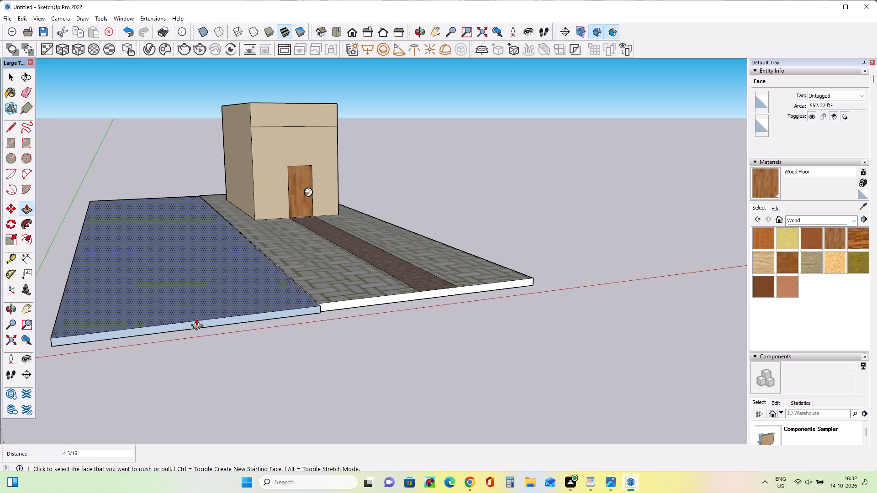
{"action": "left_click", "coordinate": [261, 309]}
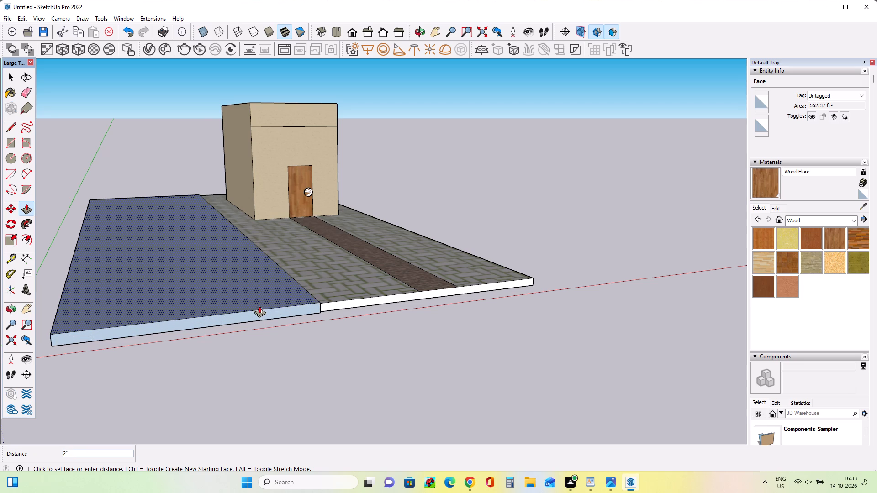
{"action": "left_click", "coordinate": [262, 310]}
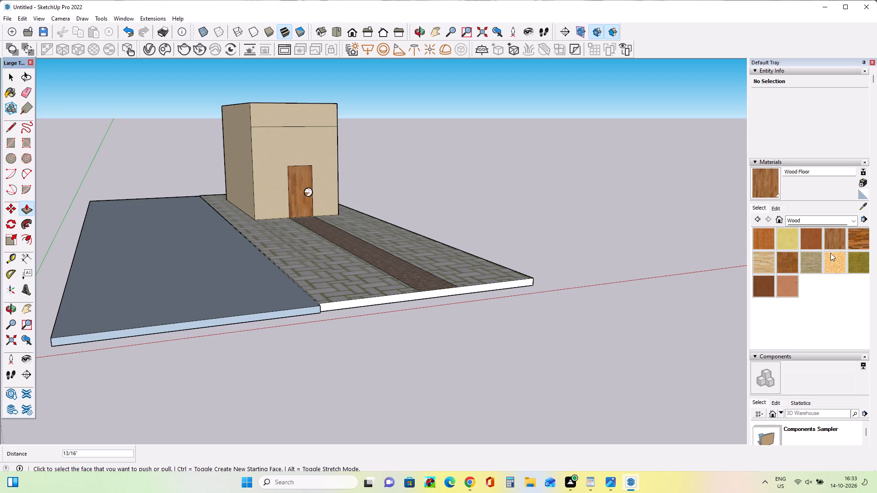
Paint the side slab's top with Fencing Picket Concave from Landscaping, Fencing and Vegetation, and repaint it with Groundcover Sand Raked.
{"action": "left_click", "coordinate": [854, 219]}
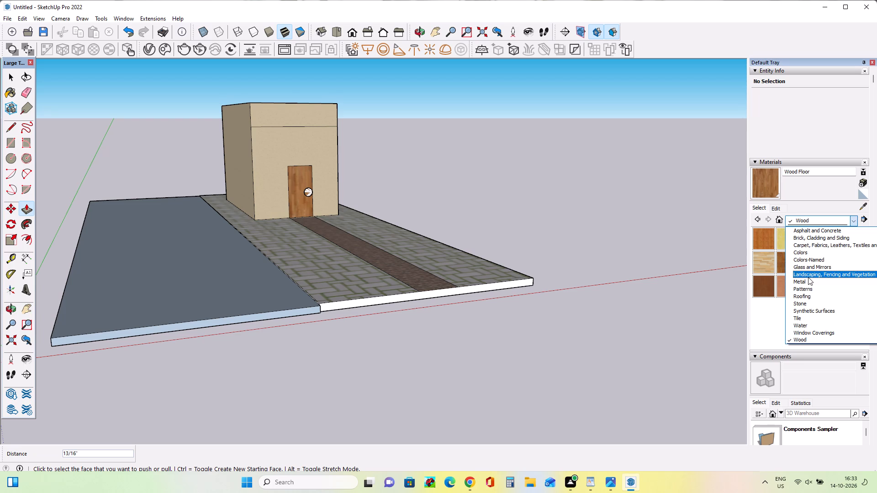
{"action": "double_click", "coordinate": [808, 277]}
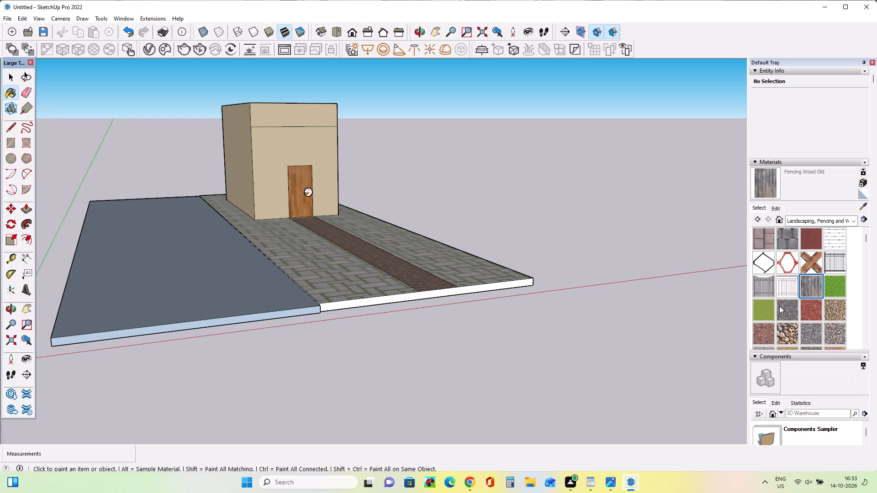
{"action": "left_click", "coordinate": [758, 281]}
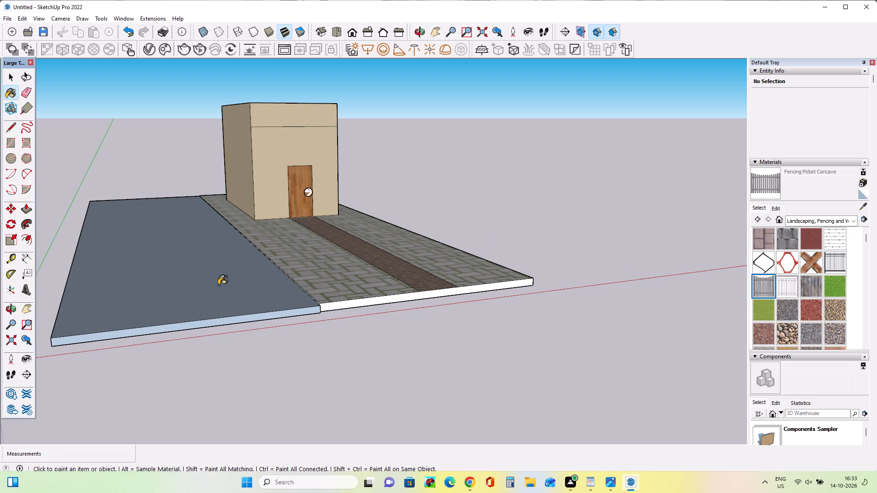
{"action": "left_click", "coordinate": [215, 290]}
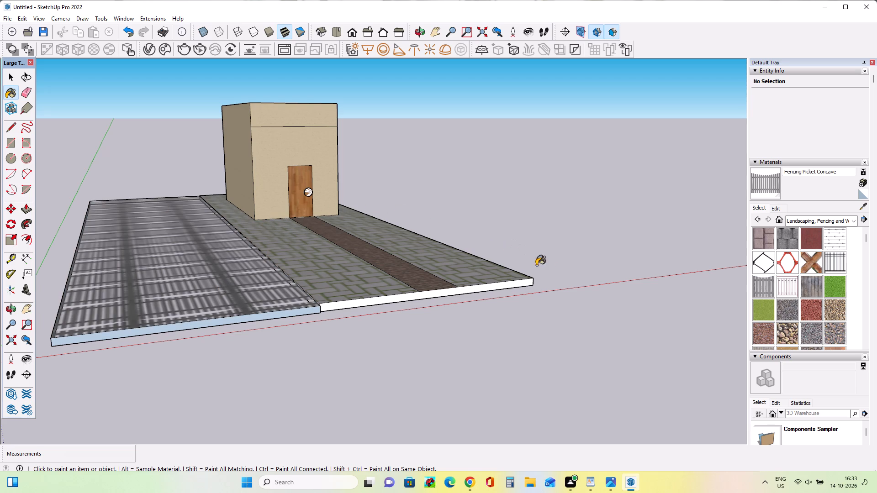
{"action": "scroll", "coordinate": [812, 345], "scroll_direction": "down", "scroll_amount": 2}
{"action": "scroll", "coordinate": [808, 345], "scroll_direction": "up", "scroll_amount": 2}
{"action": "scroll", "coordinate": [808, 345], "scroll_direction": "down", "scroll_amount": 4}
{"action": "scroll", "coordinate": [808, 345], "scroll_direction": "up", "scroll_amount": 2}
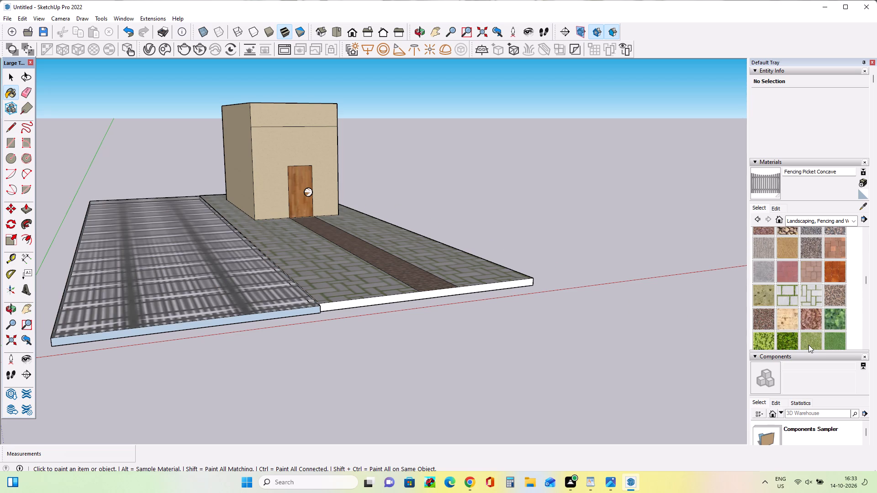
{"action": "scroll", "coordinate": [808, 345], "scroll_direction": "up", "scroll_amount": 1}
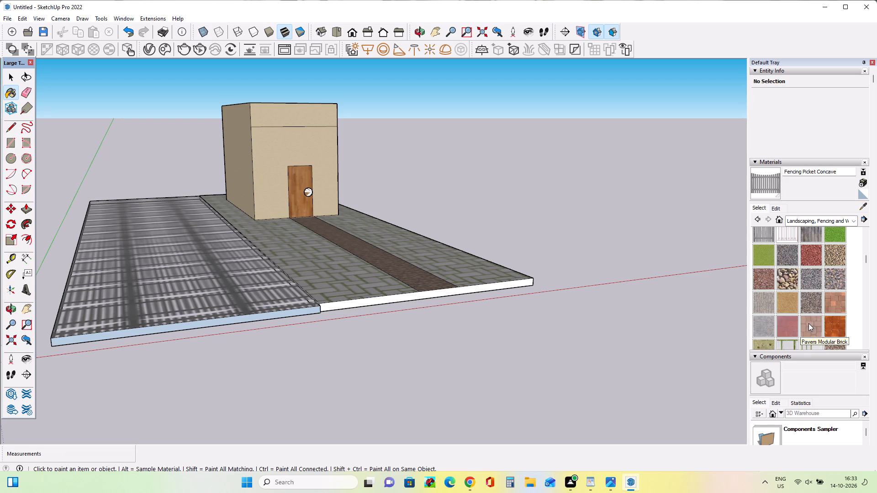
{"action": "left_click", "coordinate": [758, 306]}
{"action": "left_click", "coordinate": [226, 311]}
{"action": "left_click", "coordinate": [234, 309]}
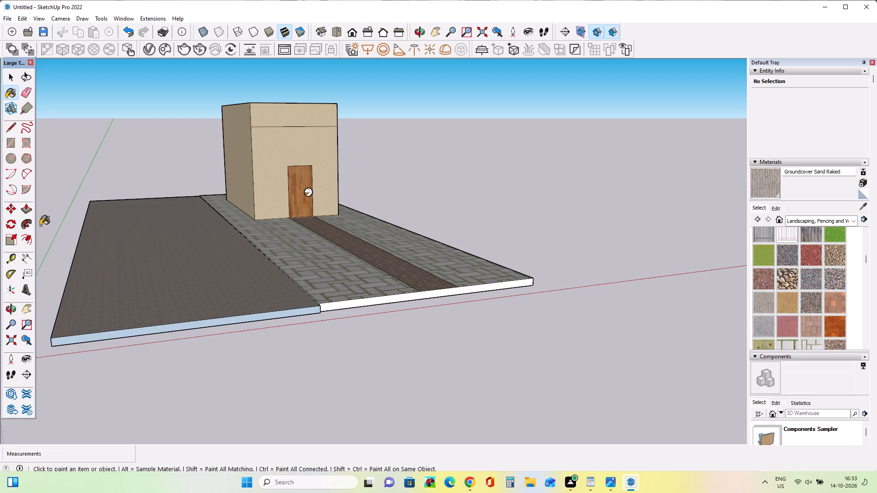
Draw a full-length rectangle of about 46' 10 3/8" by 6' 5 11/16" on the side slab's top from its outer back corner.
{"action": "left_click", "coordinate": [1, 145]}
{"action": "left_click", "coordinate": [11, 144]}
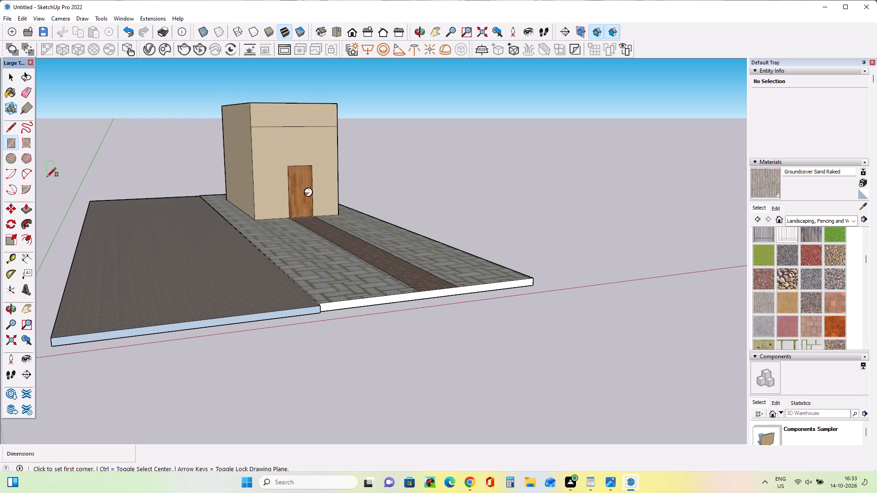
{"action": "left_click_drag", "start_coordinate": [87, 200], "coordinate": [145, 295]}
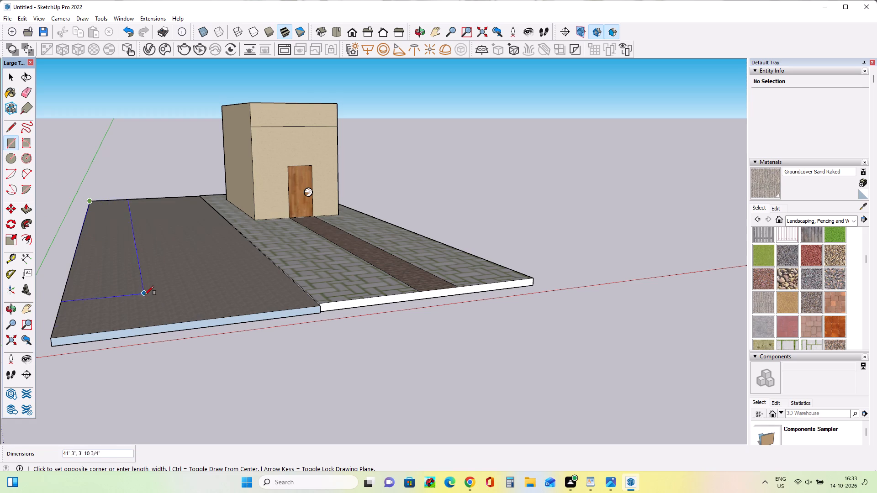
{"action": "left_click_drag", "start_coordinate": [145, 295], "coordinate": [208, 311]}
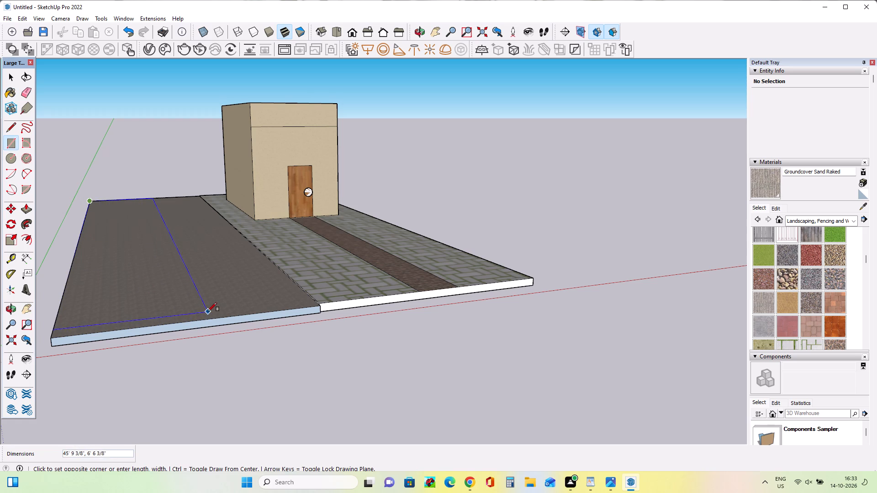
{"action": "left_click_drag", "start_coordinate": [208, 311], "coordinate": [209, 318]}
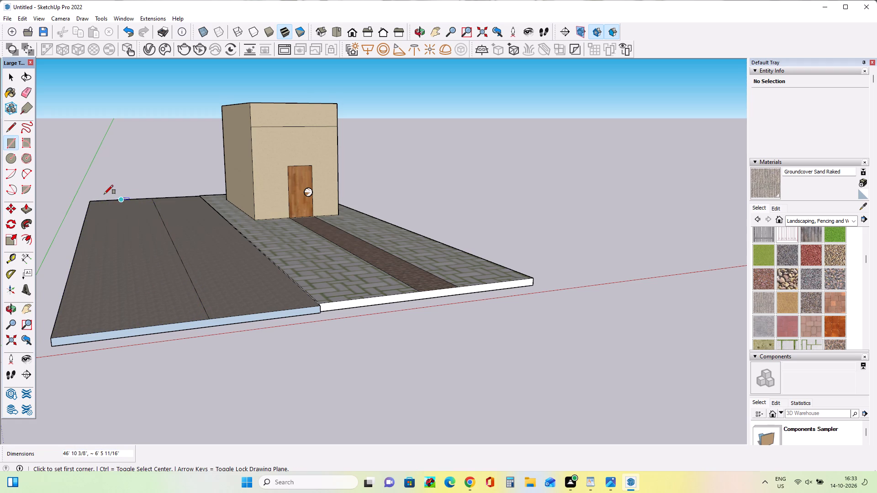
Draw two adjoining strip-wide rectangles on the side slab's outer strip from its back corner, the second about 6' 5 11/16" by 5' 4 3/4".
{"action": "left_click_drag", "start_coordinate": [93, 201], "coordinate": [121, 223]}
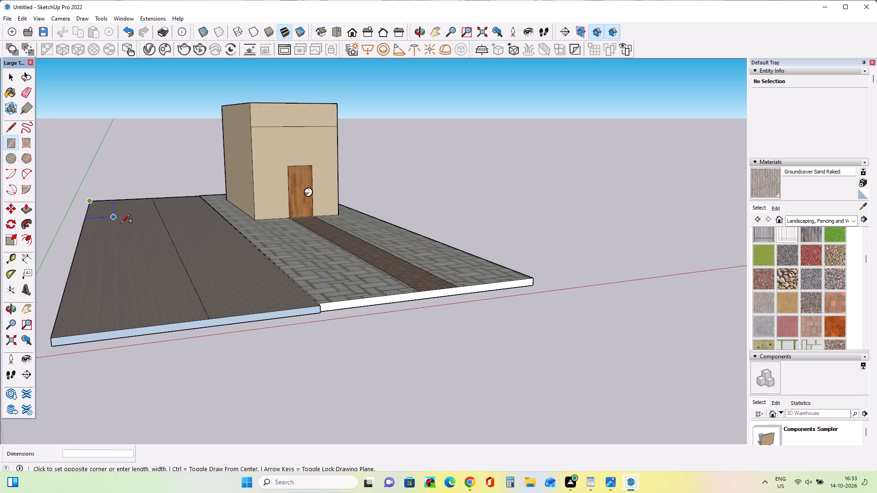
{"action": "left_click_drag", "start_coordinate": [121, 223], "coordinate": [168, 223]}
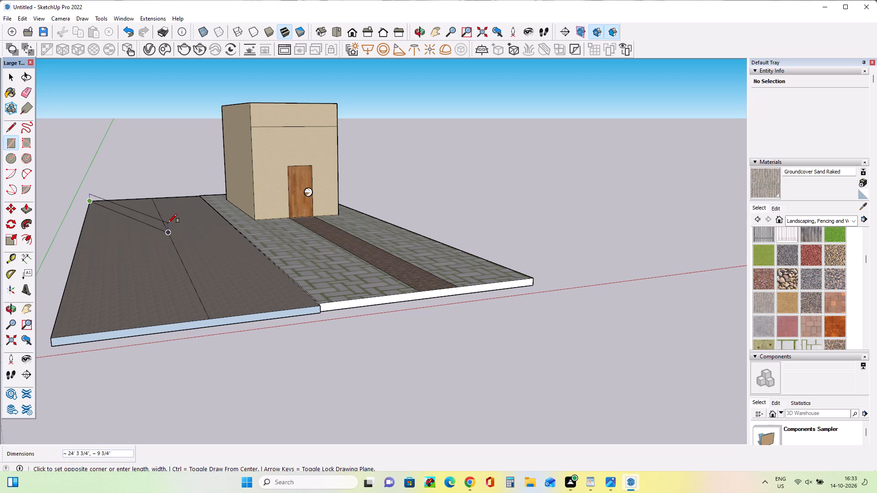
{"action": "left_click_drag", "start_coordinate": [168, 223], "coordinate": [163, 218]}
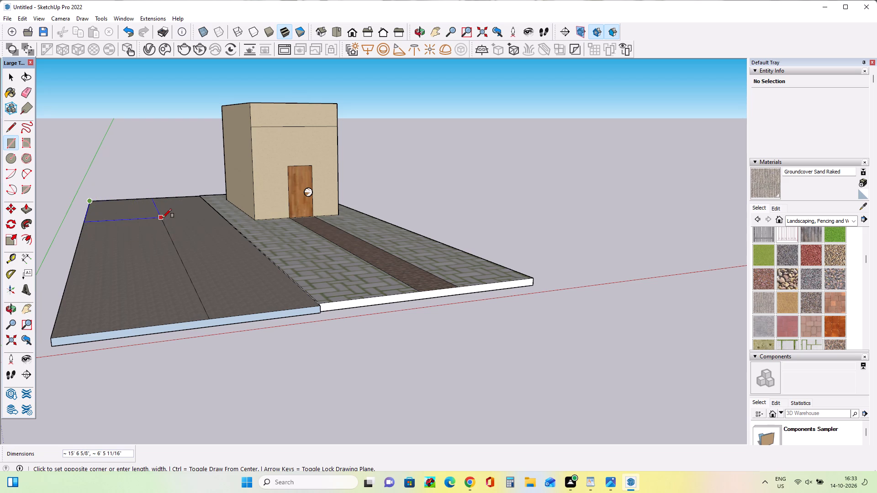
{"action": "left_click_drag", "start_coordinate": [163, 218], "coordinate": [163, 215]}
{"action": "left_click", "coordinate": [163, 215]}
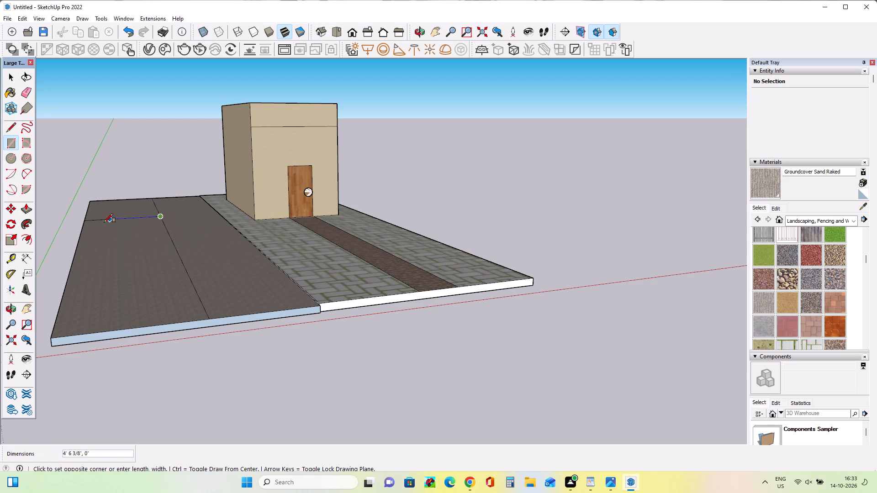
{"action": "left_click_drag", "start_coordinate": [79, 230], "coordinate": [120, 242]}
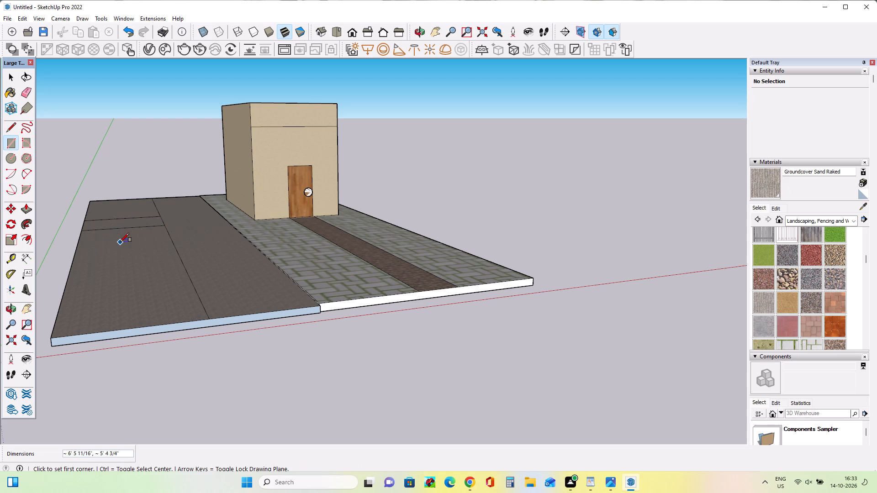
{"action": "left_click_drag", "start_coordinate": [120, 242], "coordinate": [121, 242]}
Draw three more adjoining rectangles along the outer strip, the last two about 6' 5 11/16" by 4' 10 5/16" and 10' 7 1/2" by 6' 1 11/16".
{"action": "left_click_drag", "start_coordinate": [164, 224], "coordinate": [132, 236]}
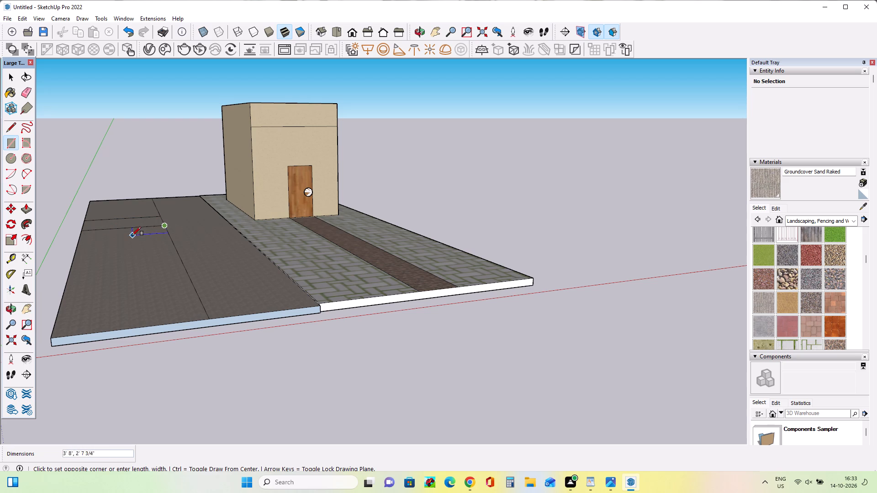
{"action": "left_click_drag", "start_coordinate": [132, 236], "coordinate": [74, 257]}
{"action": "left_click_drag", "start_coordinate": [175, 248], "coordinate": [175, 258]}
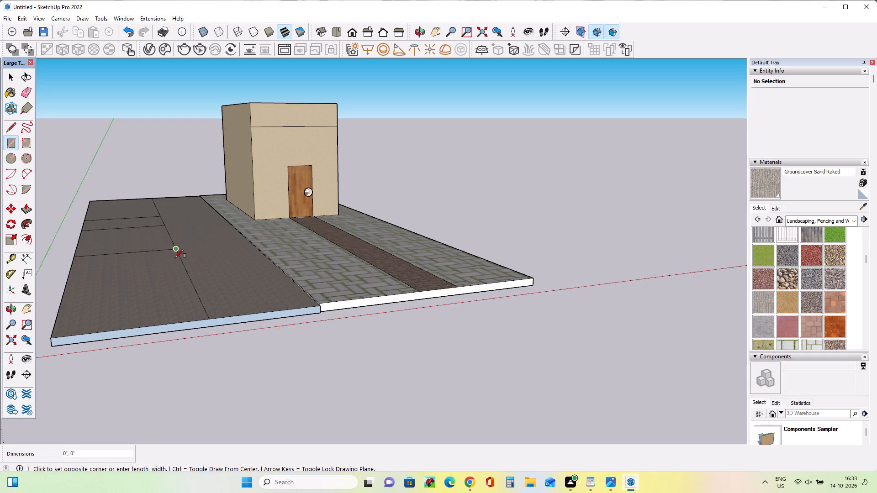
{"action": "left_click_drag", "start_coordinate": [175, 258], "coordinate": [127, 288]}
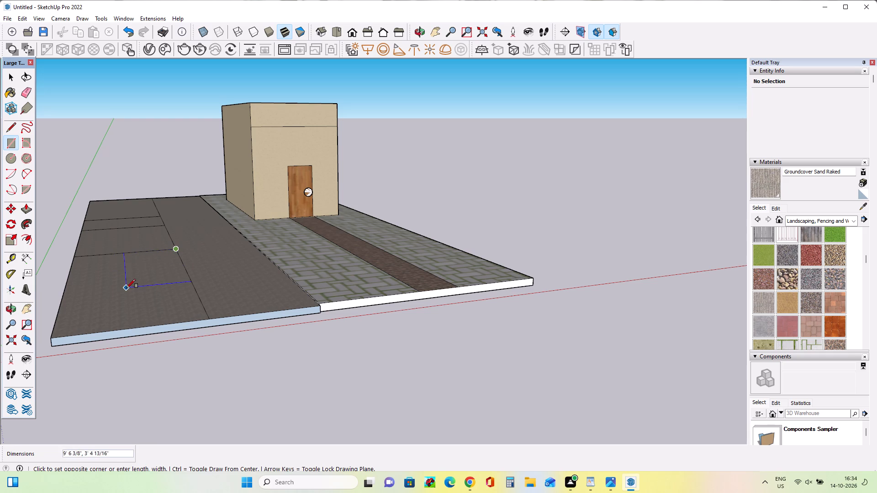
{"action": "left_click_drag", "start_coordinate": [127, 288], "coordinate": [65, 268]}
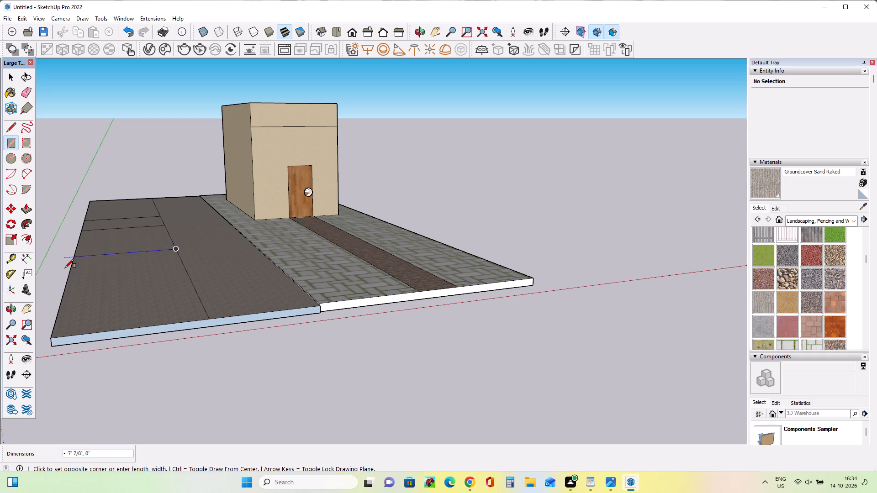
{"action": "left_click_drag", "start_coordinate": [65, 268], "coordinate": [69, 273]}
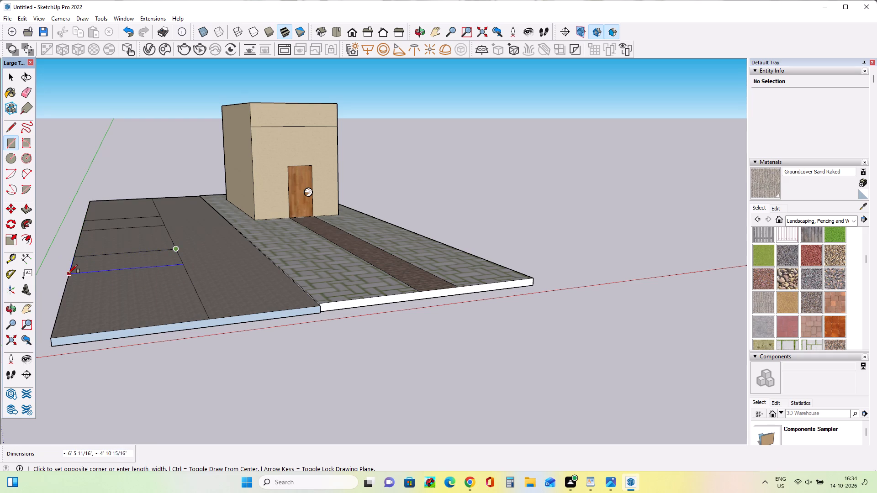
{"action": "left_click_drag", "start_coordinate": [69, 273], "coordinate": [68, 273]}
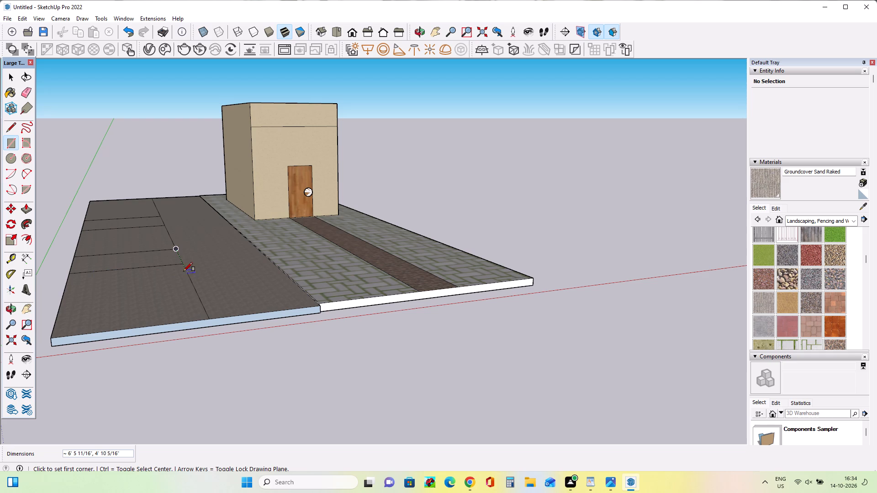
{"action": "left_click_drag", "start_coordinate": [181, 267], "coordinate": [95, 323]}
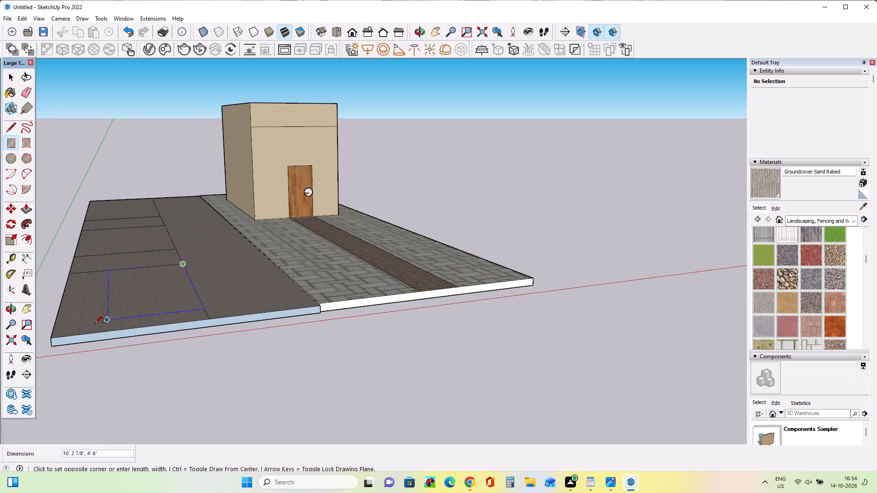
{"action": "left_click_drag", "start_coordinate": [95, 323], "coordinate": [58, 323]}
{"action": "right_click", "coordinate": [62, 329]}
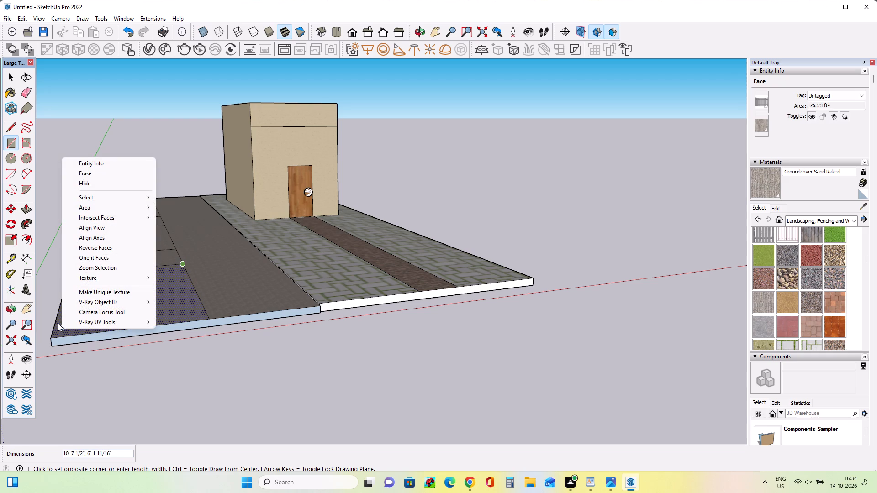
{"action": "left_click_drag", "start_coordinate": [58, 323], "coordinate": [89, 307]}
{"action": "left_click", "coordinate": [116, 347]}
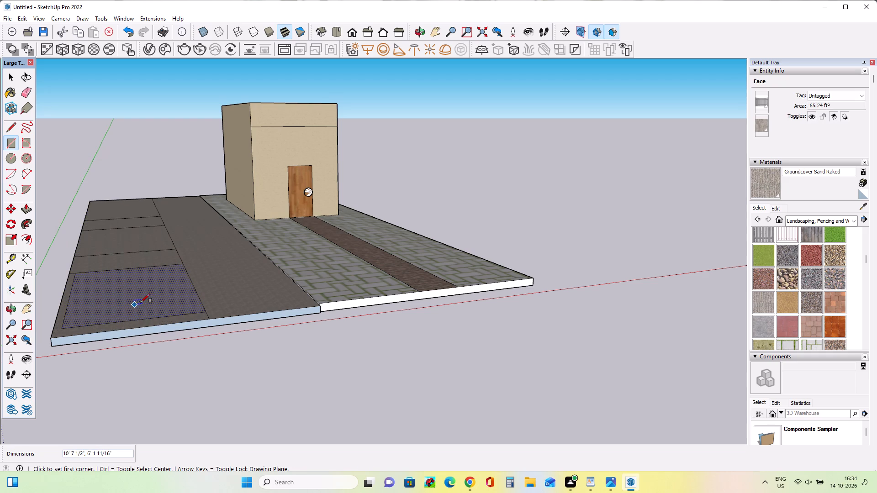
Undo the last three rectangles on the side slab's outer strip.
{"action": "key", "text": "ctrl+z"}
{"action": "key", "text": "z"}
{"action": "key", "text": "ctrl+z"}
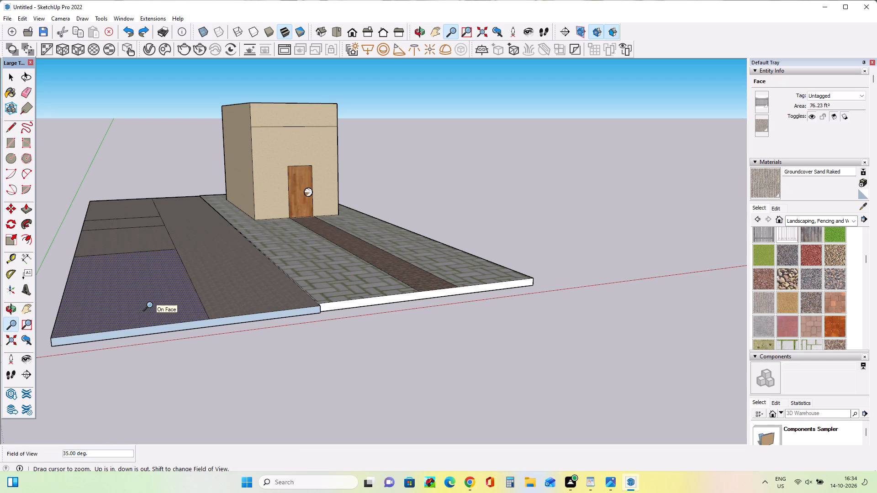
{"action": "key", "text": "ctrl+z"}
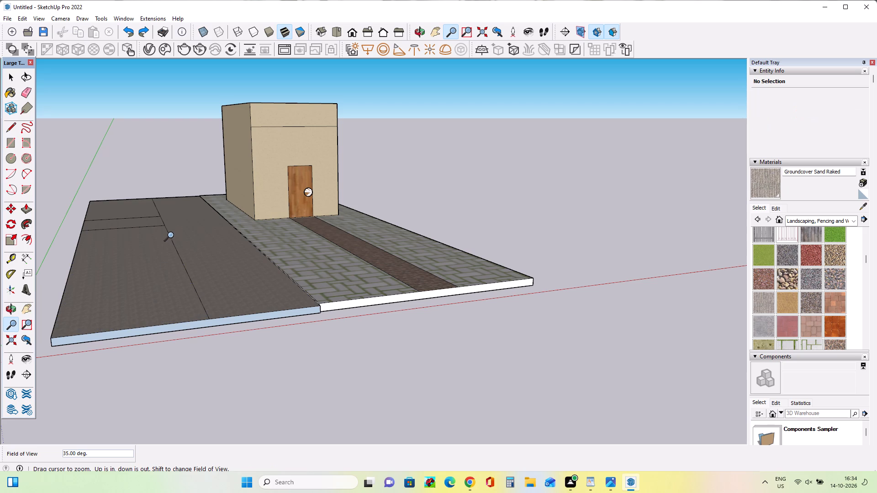
Continue the outer strip's divisions with two adjoining rectangles, about 15' 1 1/2" by 6' 5 11/16" and 6' 5 11/16" by 4' 3 1/8".
{"action": "left_click", "coordinate": [7, 147]}
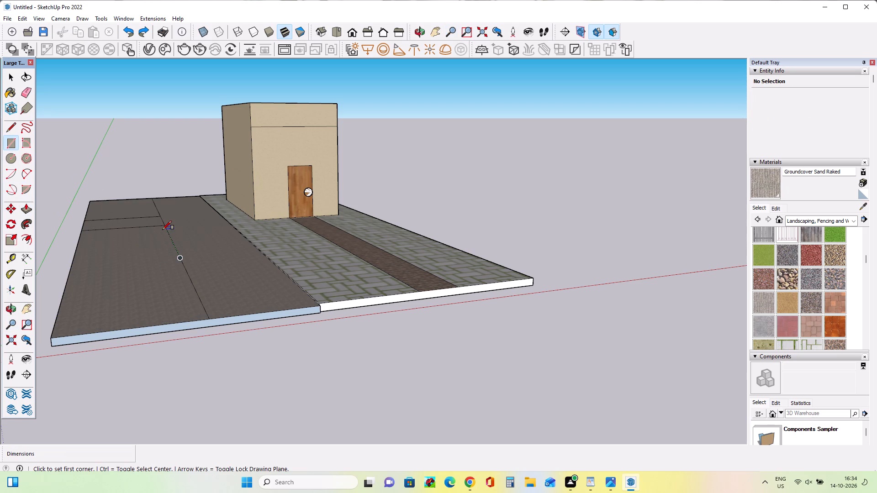
{"action": "left_click_drag", "start_coordinate": [162, 228], "coordinate": [83, 275]}
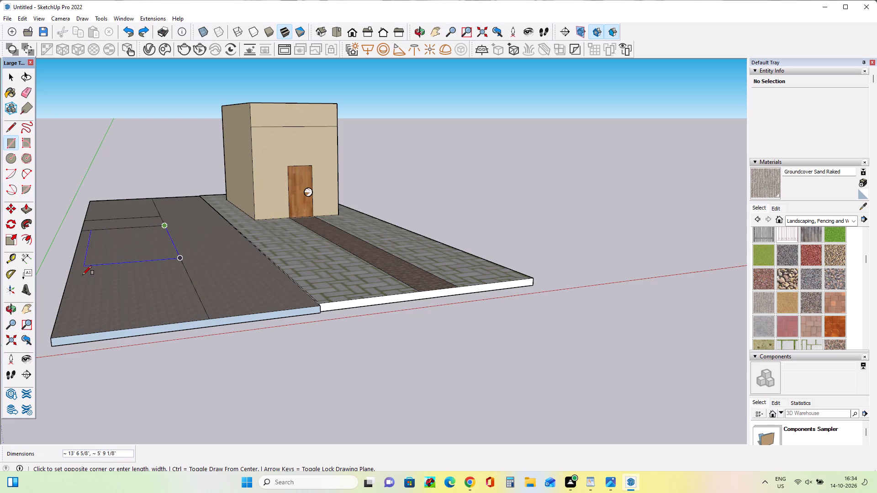
{"action": "left_click_drag", "start_coordinate": [83, 275], "coordinate": [70, 273]}
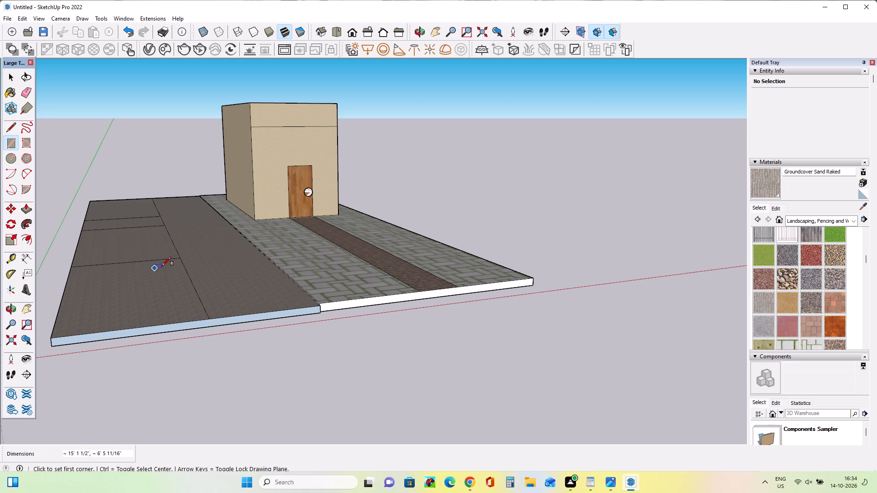
{"action": "left_click_drag", "start_coordinate": [178, 258], "coordinate": [160, 277]}
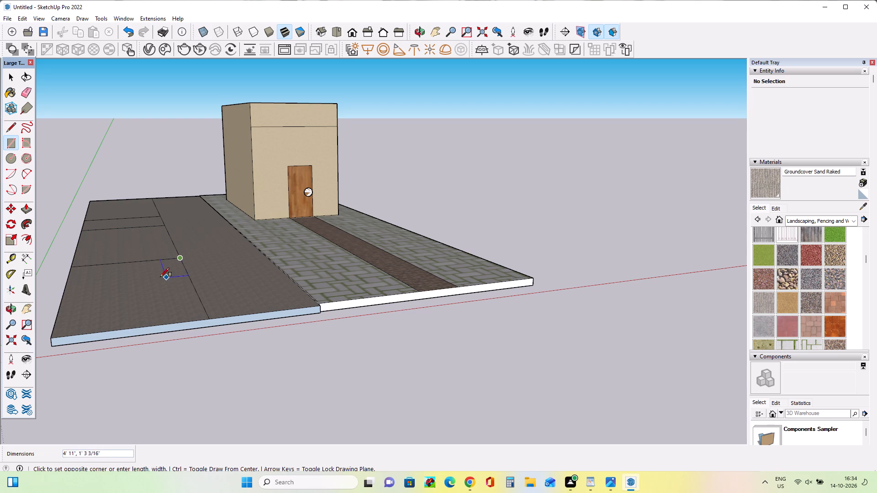
{"action": "left_click_drag", "start_coordinate": [160, 277], "coordinate": [81, 292]}
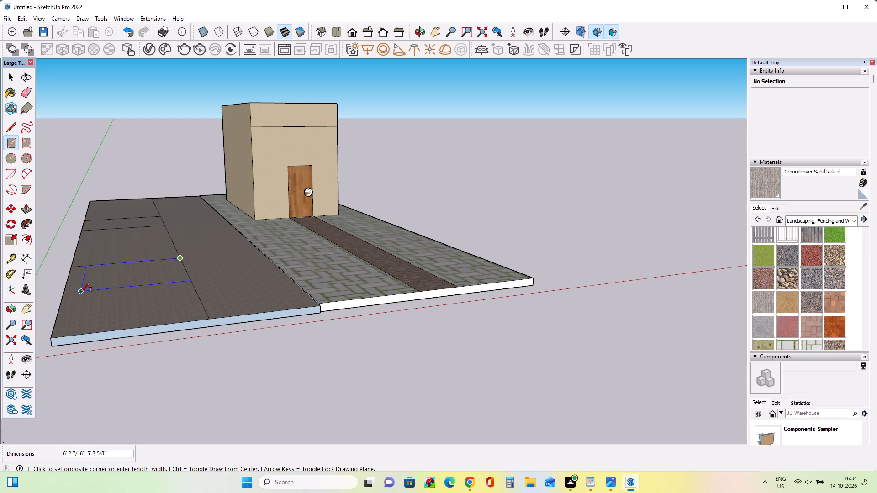
{"action": "left_click_drag", "start_coordinate": [81, 292], "coordinate": [59, 282]}
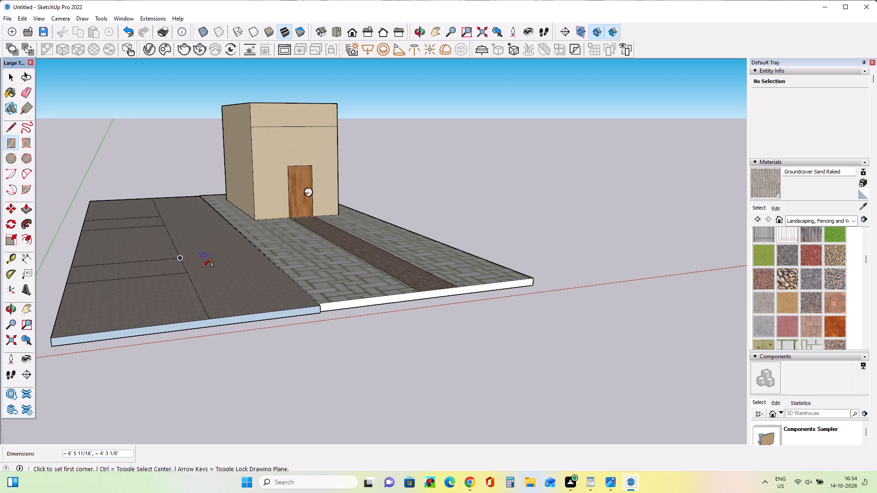
Draw a crosswise rectangle about 6' 10 15/16" by 10' 10 1/16" from the side slab's dividing line across to the brown path.
{"action": "left_click_drag", "start_coordinate": [173, 239], "coordinate": [201, 237]}
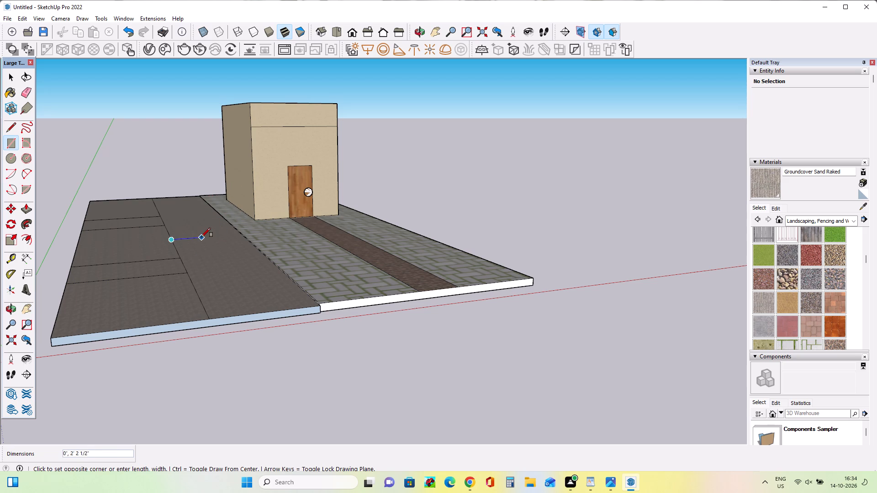
{"action": "left_click_drag", "start_coordinate": [201, 237], "coordinate": [327, 246]}
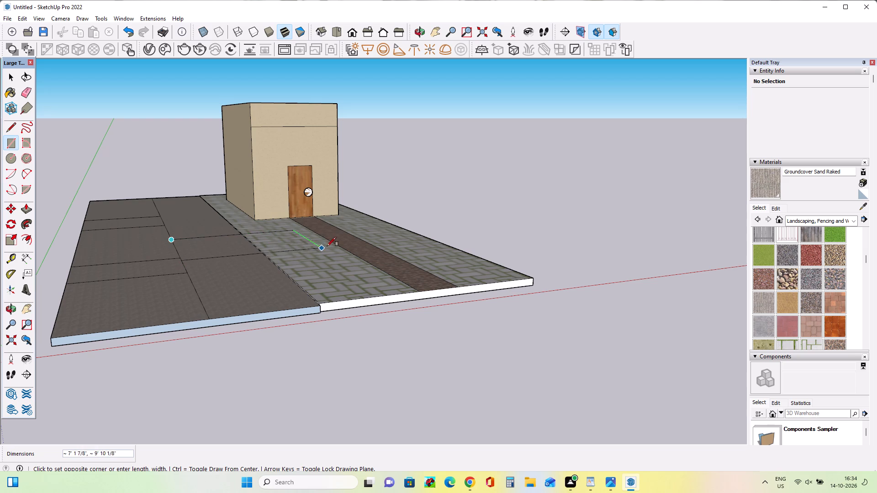
{"action": "left_click_drag", "start_coordinate": [327, 246], "coordinate": [333, 243]}
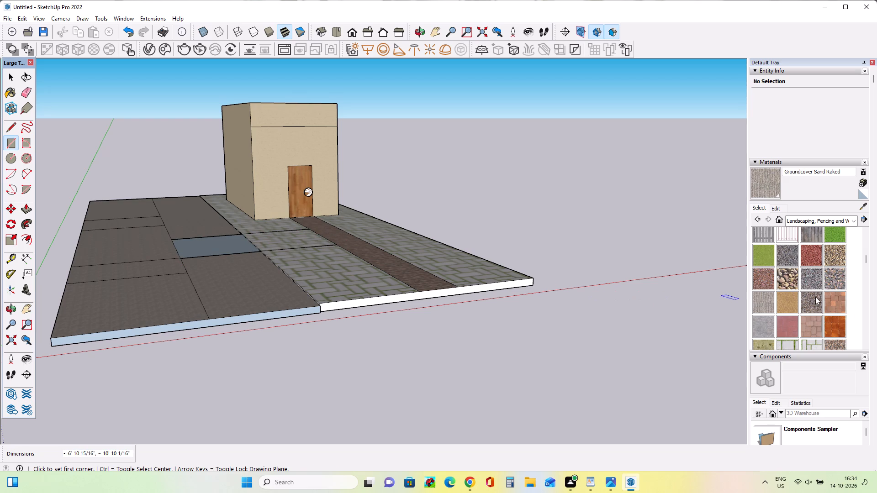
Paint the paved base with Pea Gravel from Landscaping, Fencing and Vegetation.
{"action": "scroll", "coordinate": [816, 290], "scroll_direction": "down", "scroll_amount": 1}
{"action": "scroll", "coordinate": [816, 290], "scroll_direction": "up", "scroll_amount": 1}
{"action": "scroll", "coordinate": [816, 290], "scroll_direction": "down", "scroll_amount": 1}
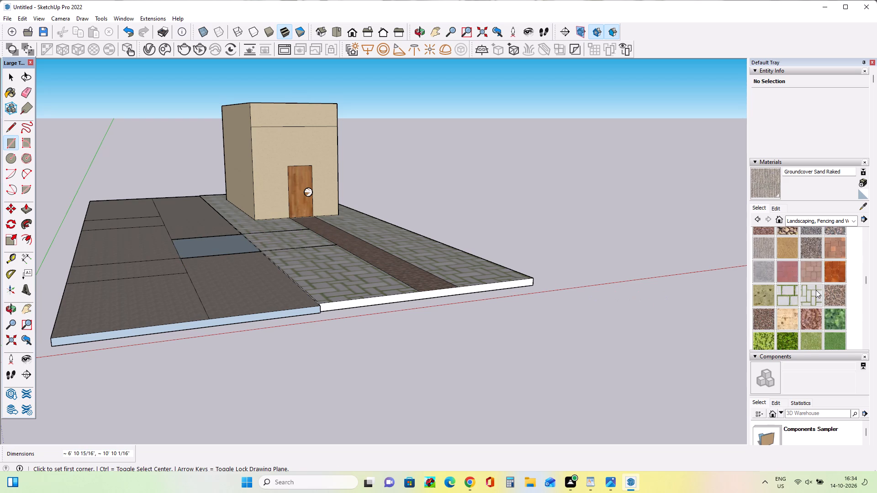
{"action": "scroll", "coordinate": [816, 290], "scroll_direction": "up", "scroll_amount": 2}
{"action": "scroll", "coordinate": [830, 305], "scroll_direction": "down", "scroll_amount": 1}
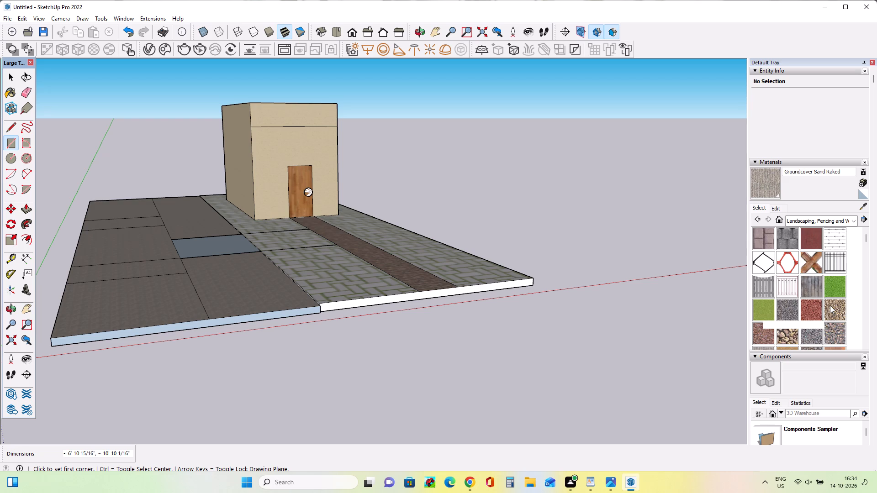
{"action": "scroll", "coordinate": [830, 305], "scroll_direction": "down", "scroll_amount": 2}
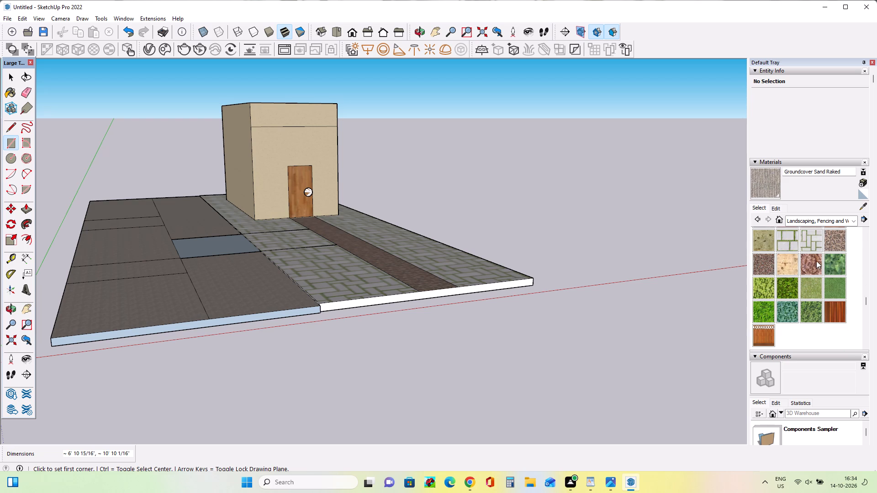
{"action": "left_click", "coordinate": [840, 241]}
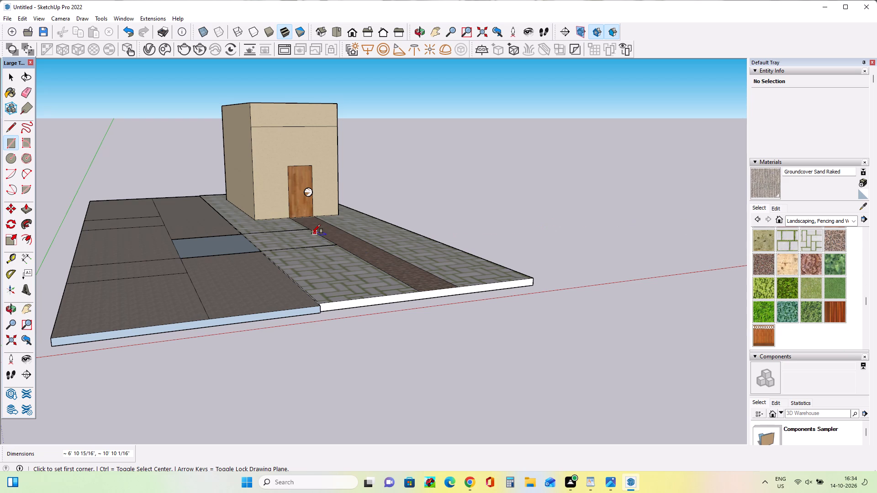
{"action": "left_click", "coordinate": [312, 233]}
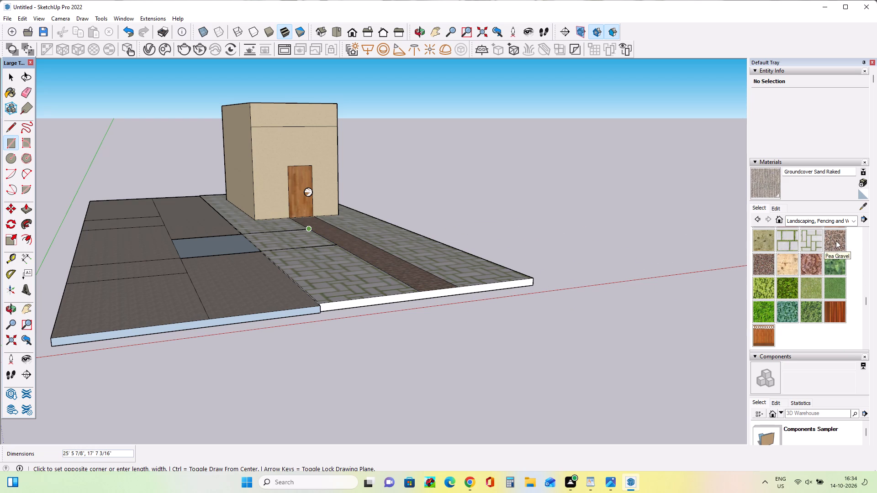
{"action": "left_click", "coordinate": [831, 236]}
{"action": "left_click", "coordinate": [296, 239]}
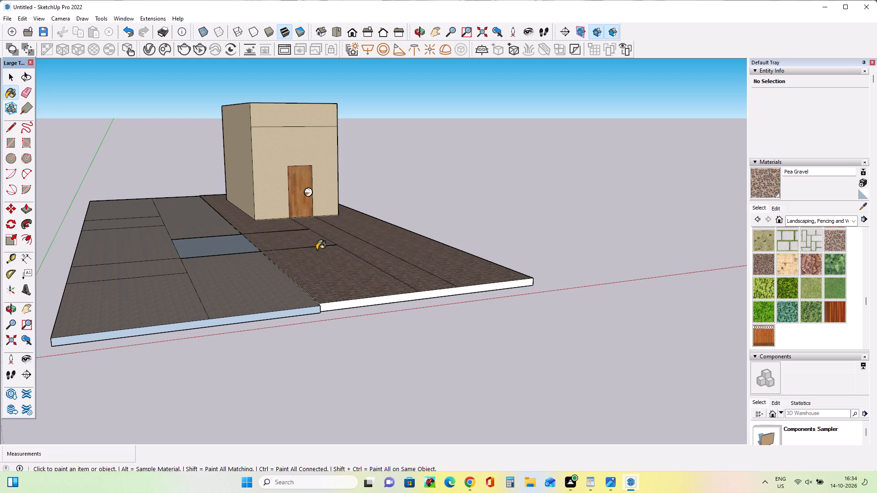
Paint the paved base and the unpainted connecting rectangle on the side slab with Pavers with Grass Herringbone.
{"action": "left_click", "coordinate": [813, 246]}
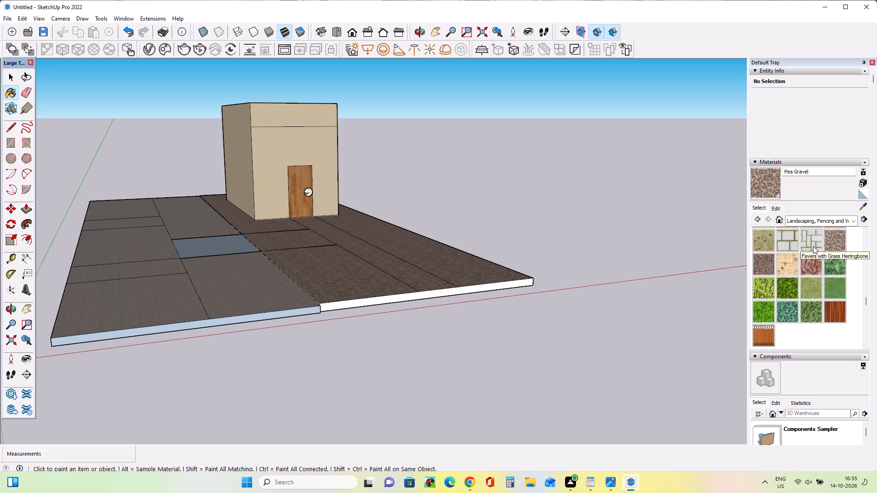
{"action": "left_click", "coordinate": [366, 286]}
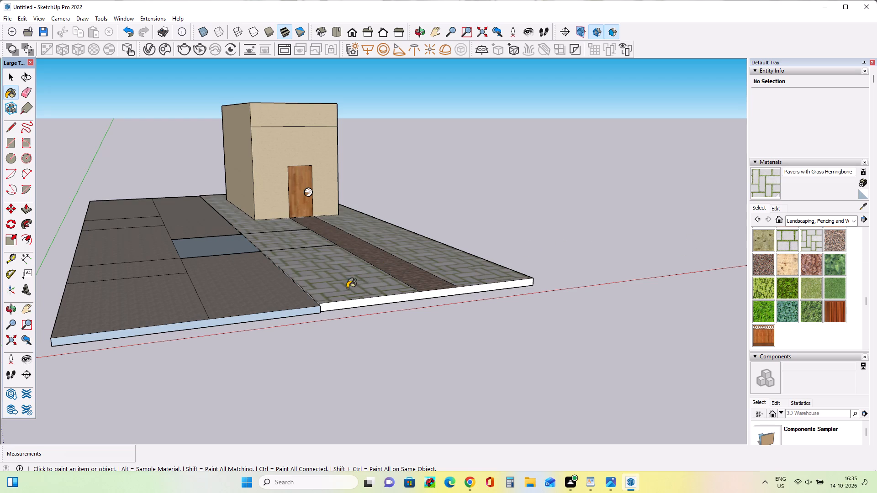
{"action": "left_click", "coordinate": [218, 246]}
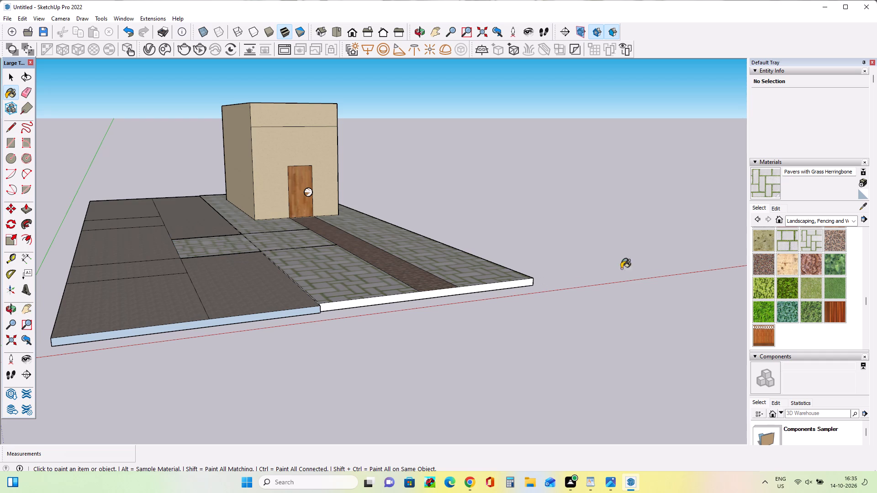
Paint the connecting rectangle on the side slab with Pea Gravel.
{"action": "left_click", "coordinate": [835, 239]}
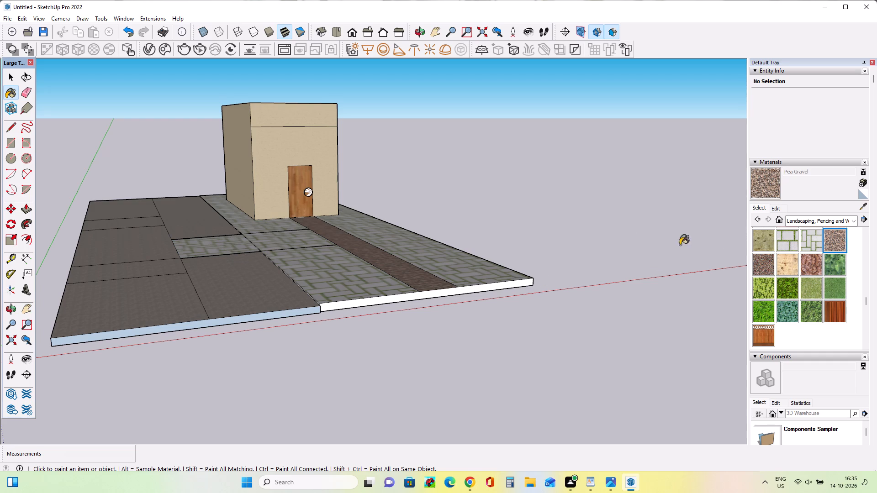
{"action": "left_click", "coordinate": [200, 249]}
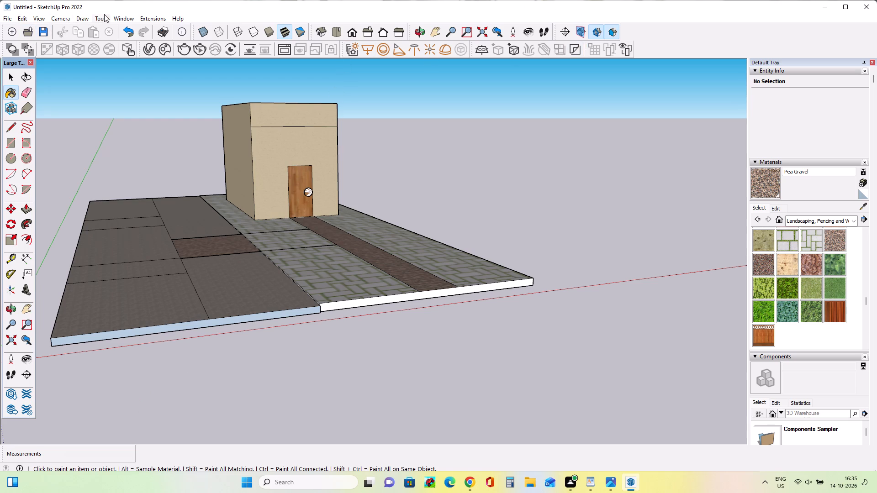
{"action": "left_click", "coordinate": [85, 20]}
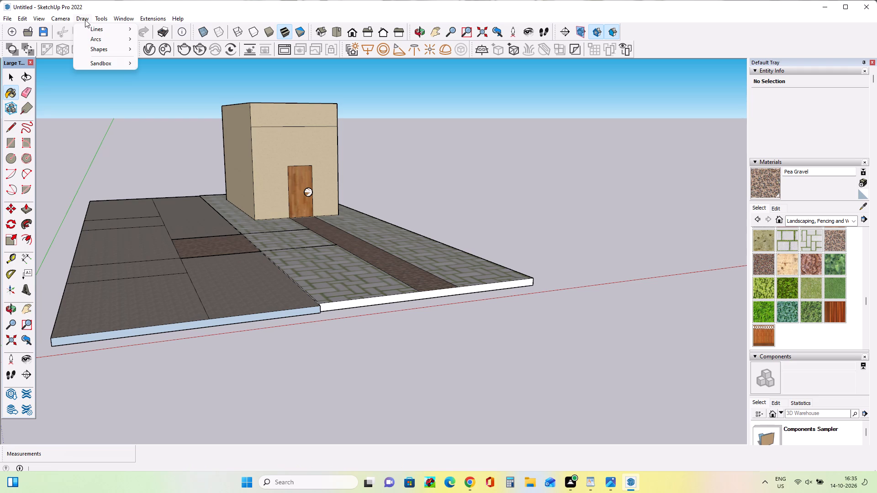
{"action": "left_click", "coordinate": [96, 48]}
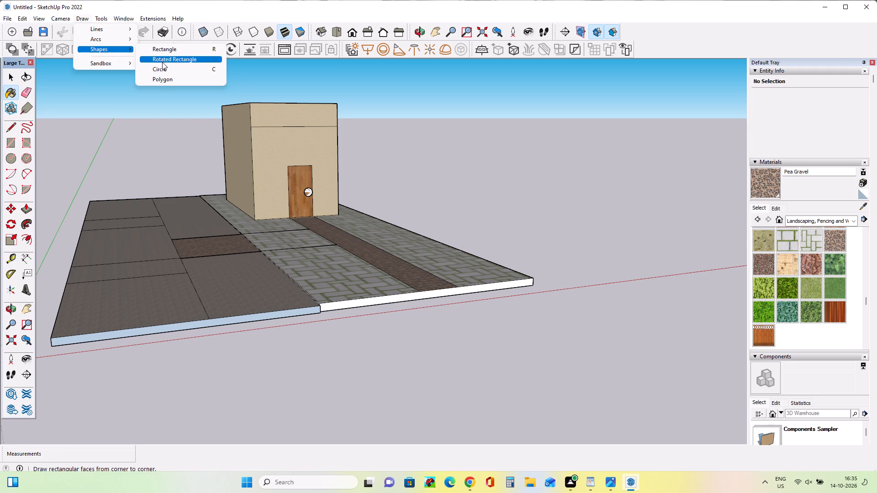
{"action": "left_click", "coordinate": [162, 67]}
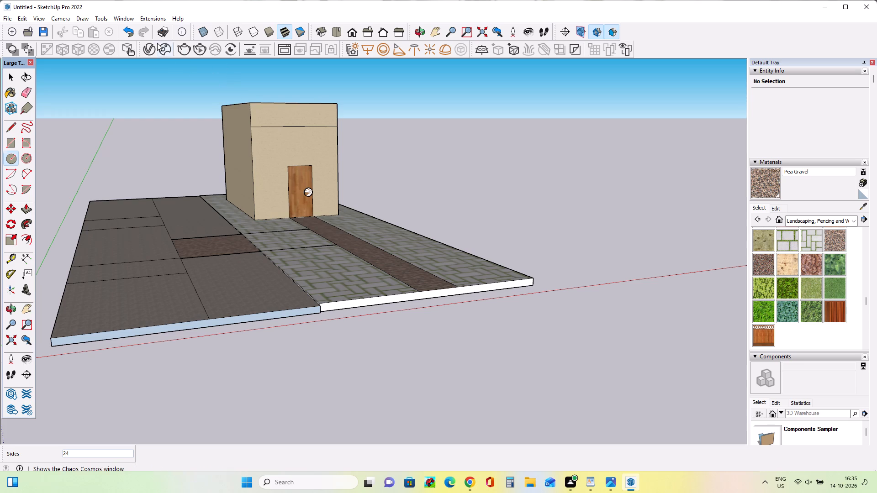
Paint the upper band of the building's front wall with Pea Gravel.
{"action": "left_click", "coordinate": [105, 22]}
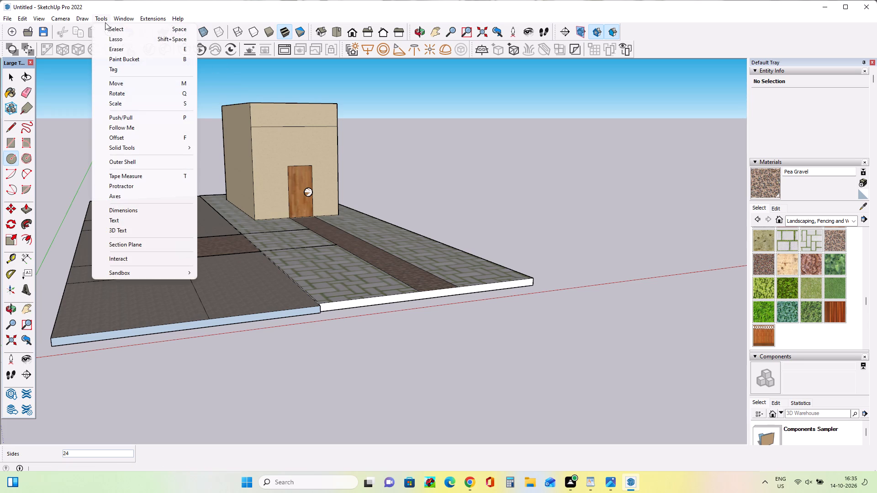
{"action": "left_click", "coordinate": [116, 61]}
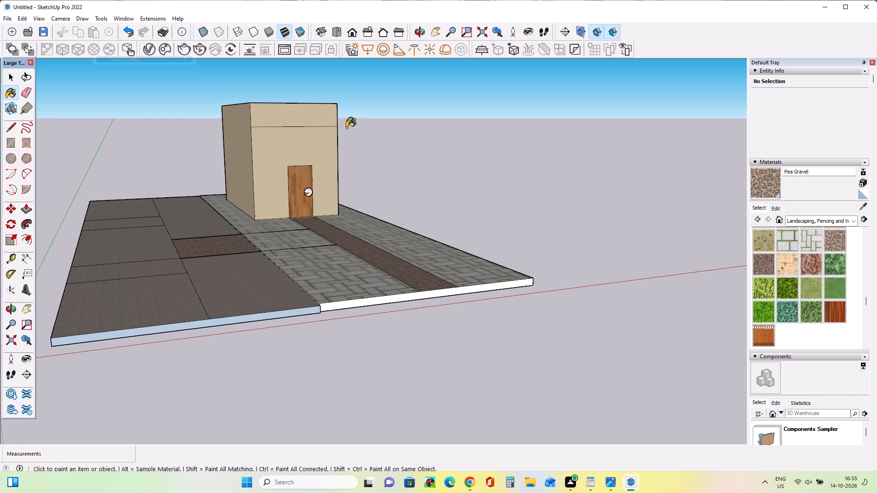
{"action": "left_click", "coordinate": [299, 115]}
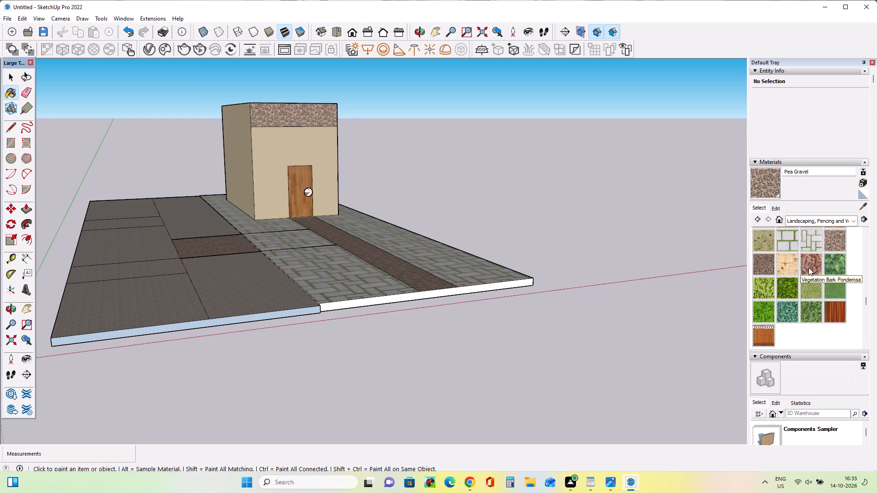
Paint the three large panels of the side slab's outer strip with Marble Carrara Floor Tile from the Tile collection.
{"action": "scroll", "coordinate": [808, 267], "scroll_direction": "down", "scroll_amount": 3}
{"action": "left_click", "coordinate": [854, 161]}
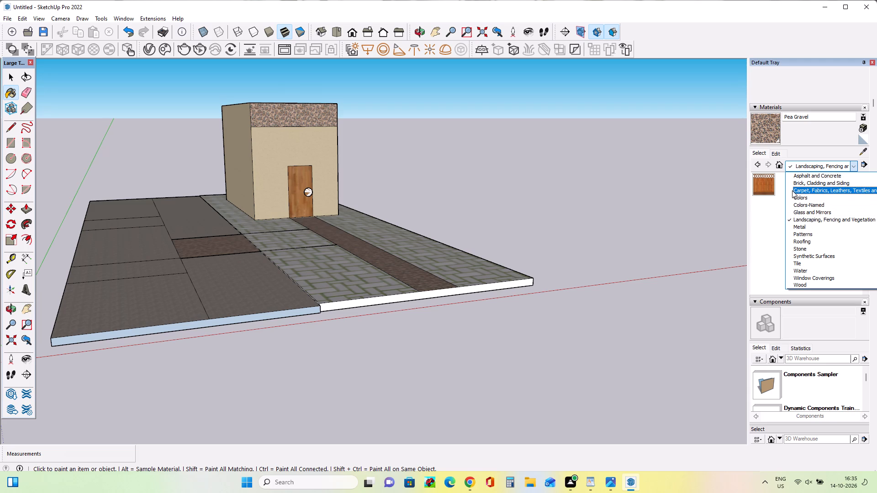
{"action": "left_click", "coordinate": [789, 266]}
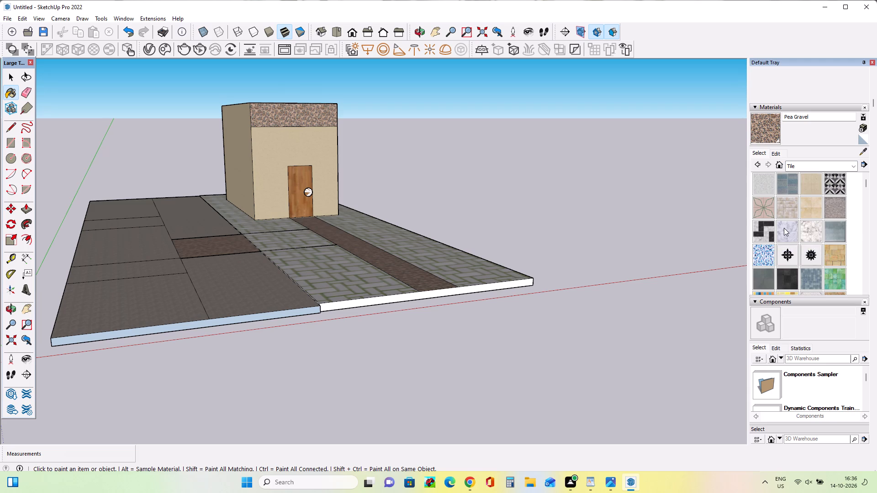
{"action": "scroll", "coordinate": [784, 228], "scroll_direction": "down", "scroll_amount": 1}
{"action": "scroll", "coordinate": [784, 231], "scroll_direction": "up", "scroll_amount": 1}
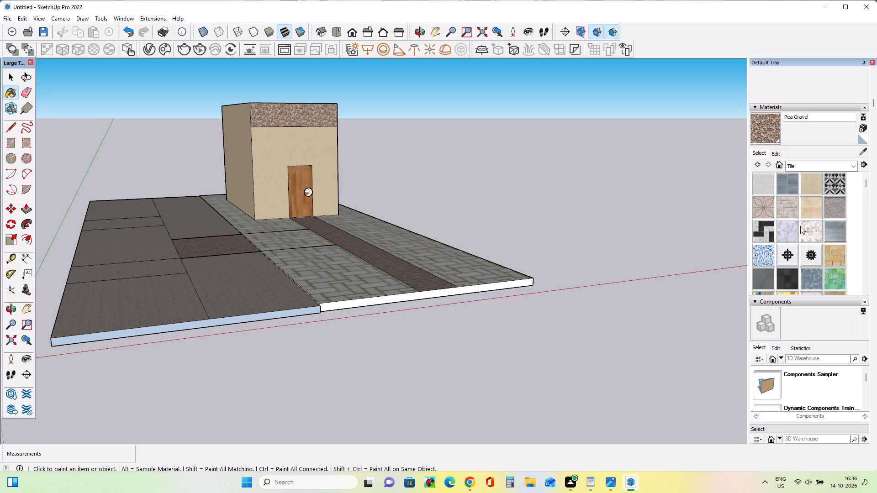
{"action": "left_click", "coordinate": [791, 230]}
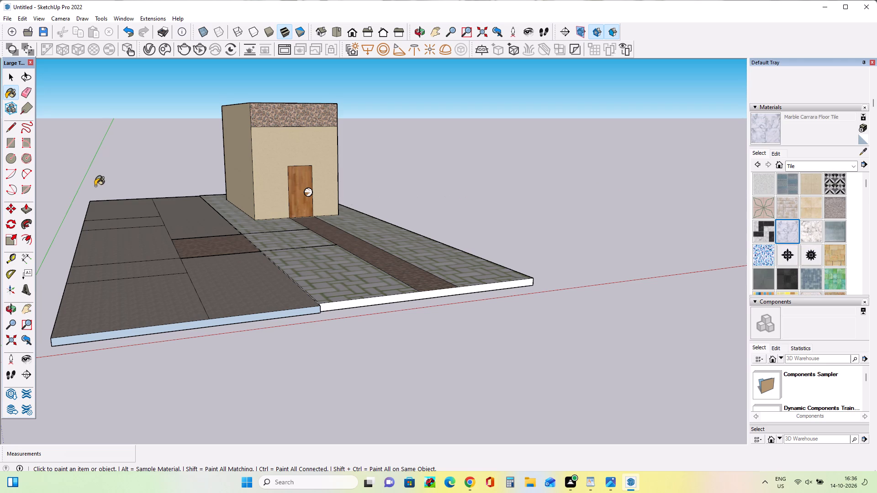
{"action": "left_click", "coordinate": [142, 212]}
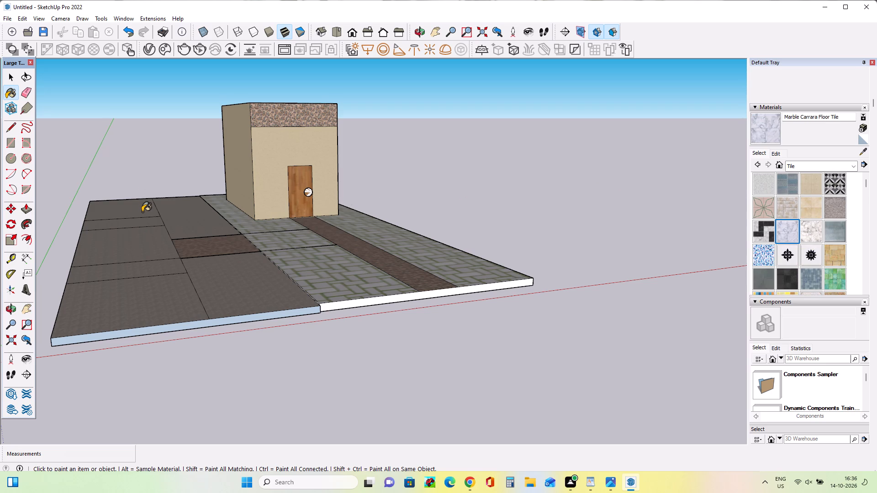
{"action": "left_click", "coordinate": [144, 209]}
{"action": "left_click", "coordinate": [144, 209]}
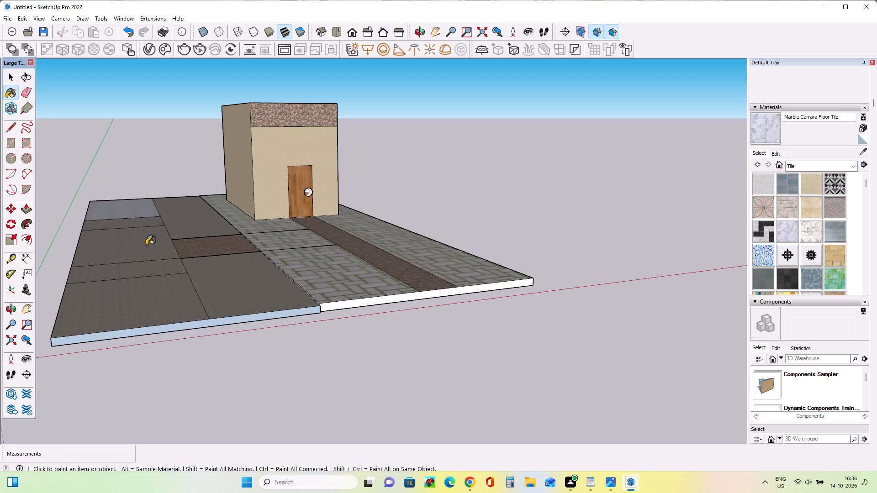
{"action": "left_click", "coordinate": [146, 245]}
{"action": "left_click", "coordinate": [123, 306]}
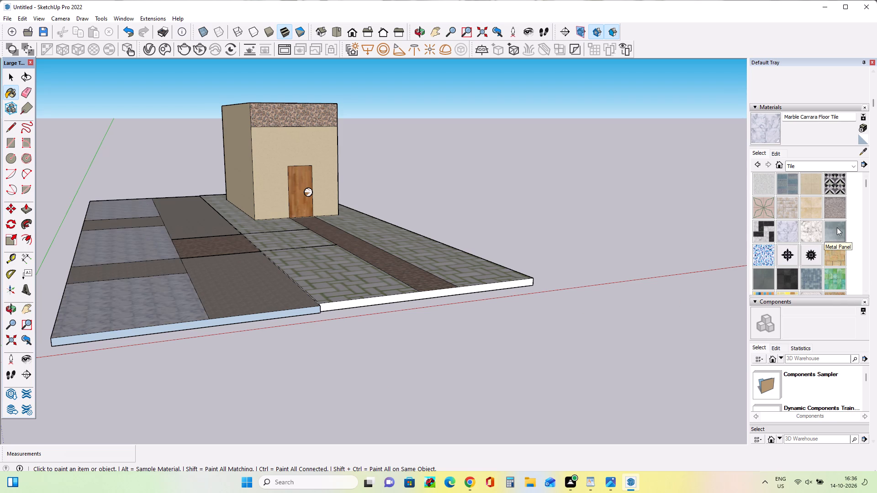
Paint the outer strip's two narrow panels with Pavers with Grass Brick from Landscaping, Fencing and Vegetation.
{"action": "left_click", "coordinate": [852, 165]}
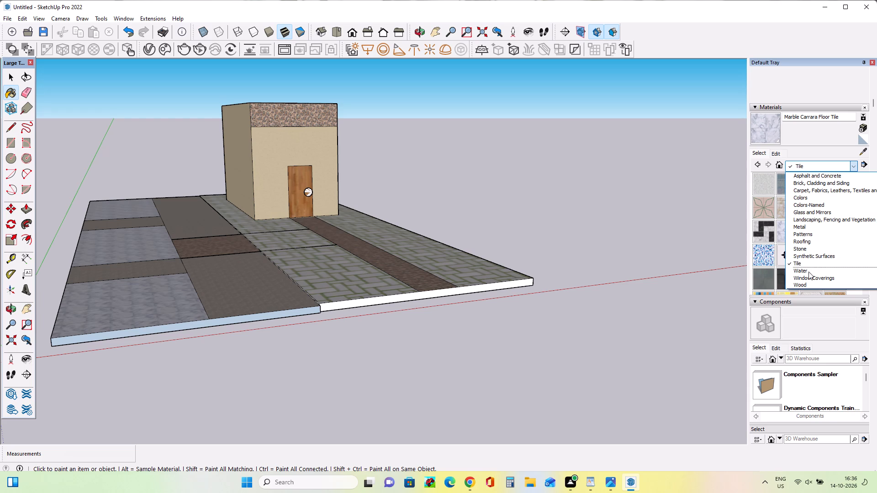
{"action": "left_click", "coordinate": [811, 217]}
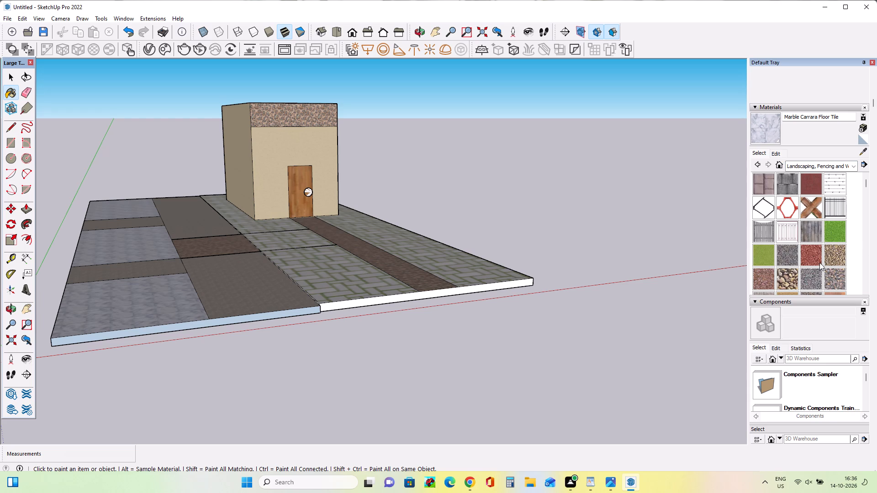
{"action": "scroll", "coordinate": [798, 274], "scroll_direction": "down", "scroll_amount": 2}
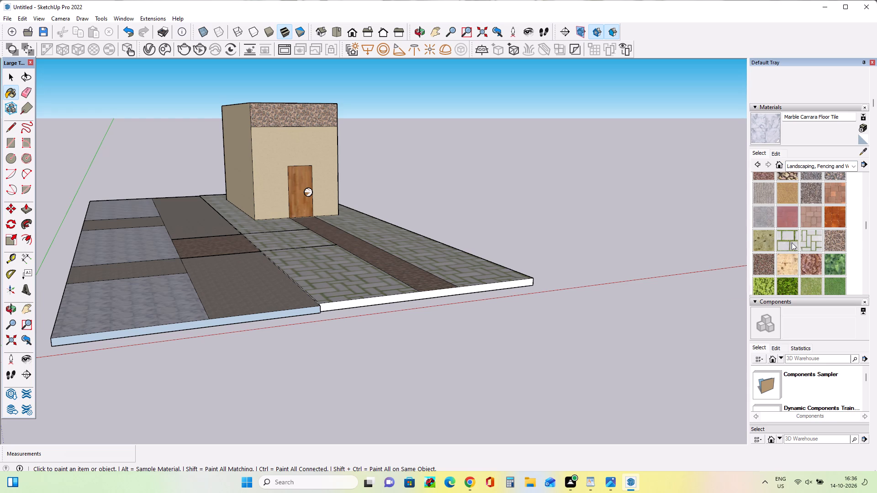
{"action": "left_click", "coordinate": [789, 244]}
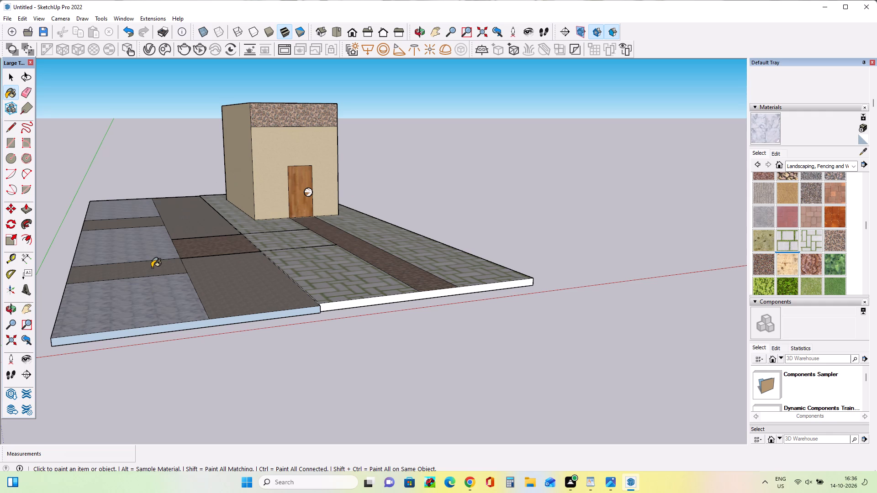
{"action": "left_click", "coordinate": [152, 267]}
{"action": "left_click", "coordinate": [152, 267]}
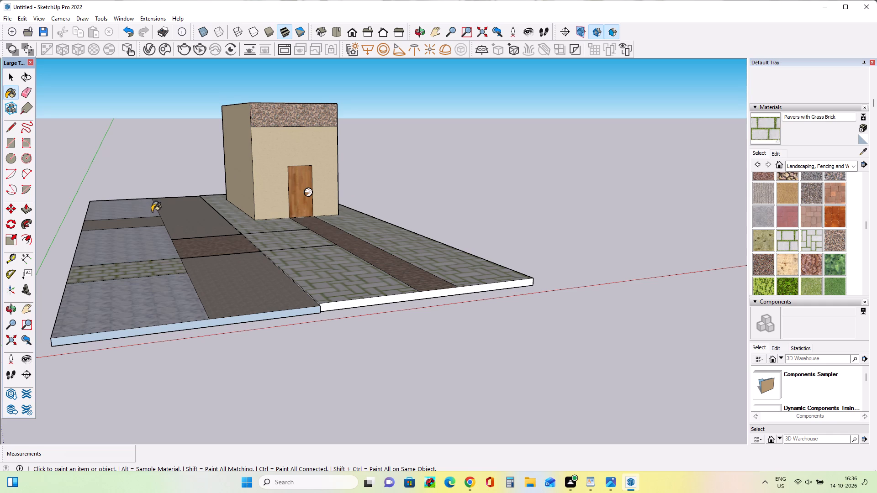
{"action": "left_click", "coordinate": [152, 220]}
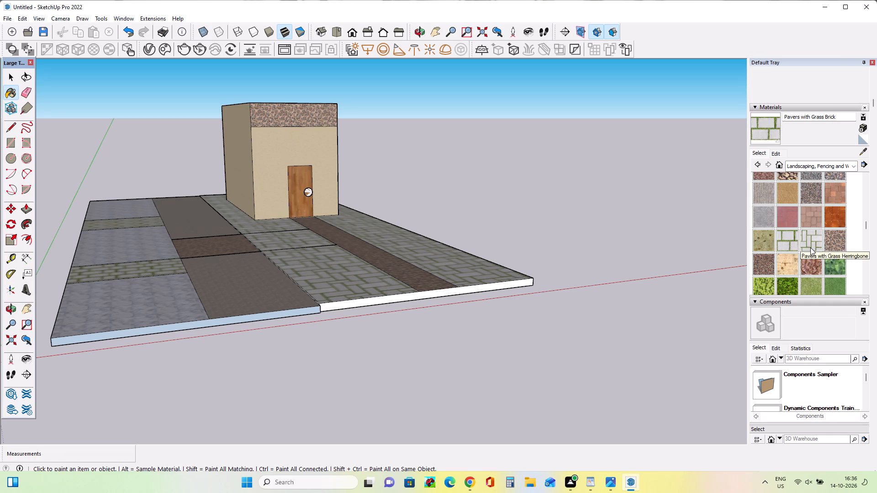
Paint the two inner-strip panels on either side of the gravel connecting rectangle with Pavers Square Brick.
{"action": "left_click", "coordinate": [838, 218]}
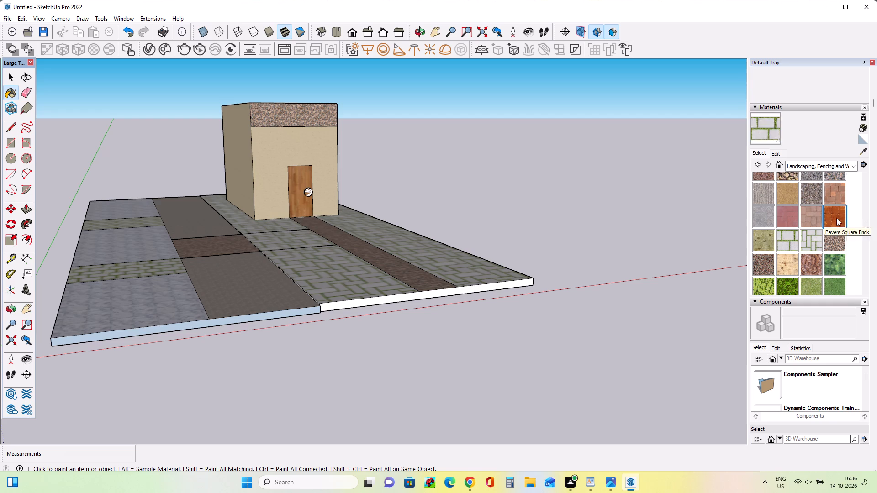
{"action": "left_click_drag", "start_coordinate": [266, 267], "coordinate": [237, 284]}
{"action": "left_click", "coordinate": [238, 272]}
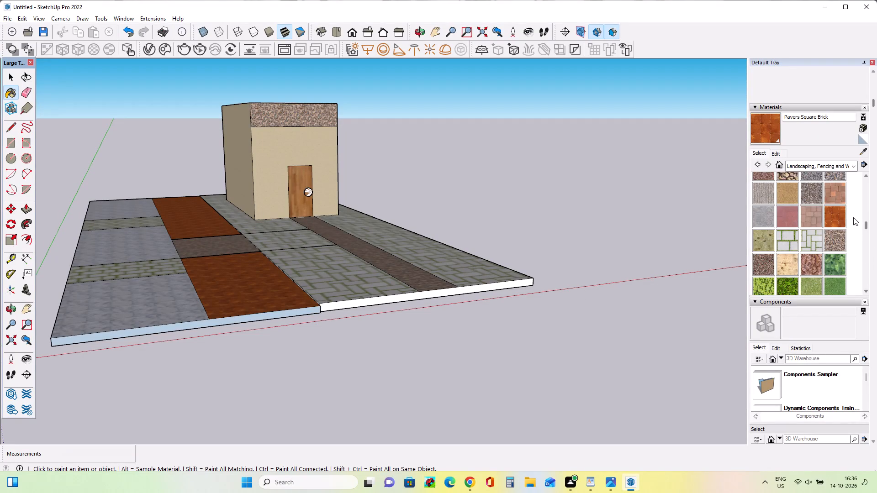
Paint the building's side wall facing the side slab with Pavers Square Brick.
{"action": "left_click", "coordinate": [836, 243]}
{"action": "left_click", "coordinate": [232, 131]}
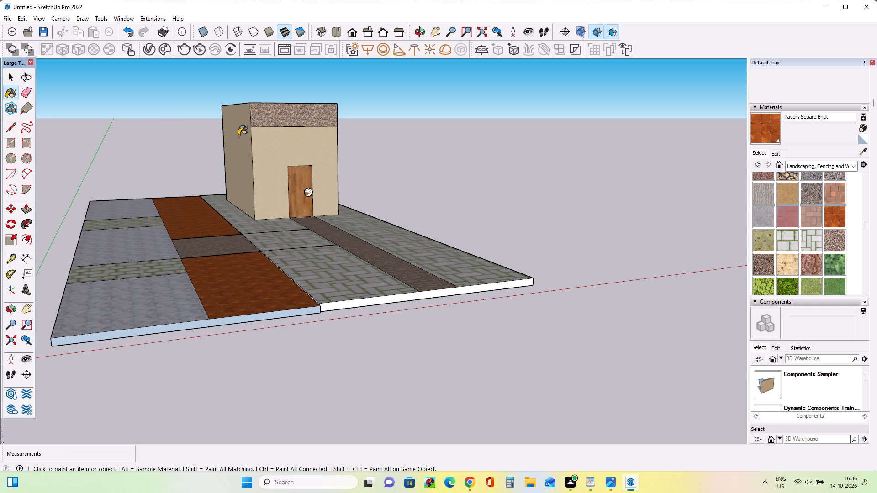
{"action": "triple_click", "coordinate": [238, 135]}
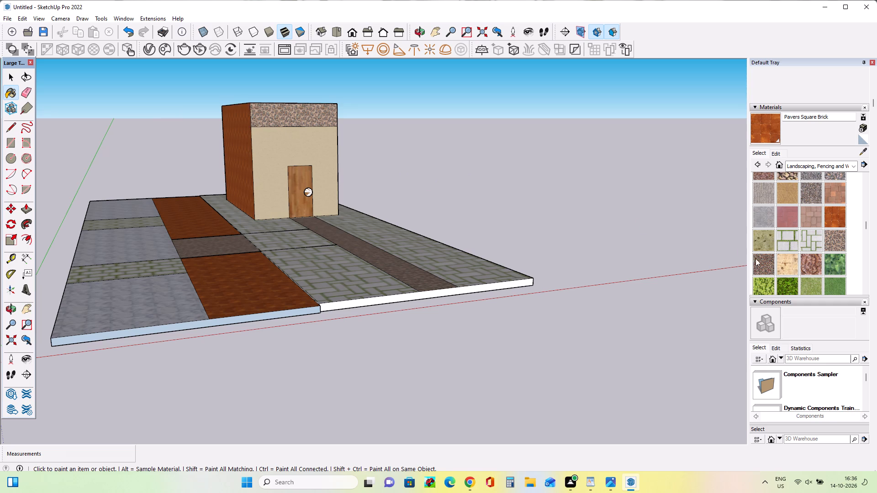
Paint the building's side wall facing the side slab with Pea Gravel.
{"action": "left_click", "coordinate": [831, 232]}
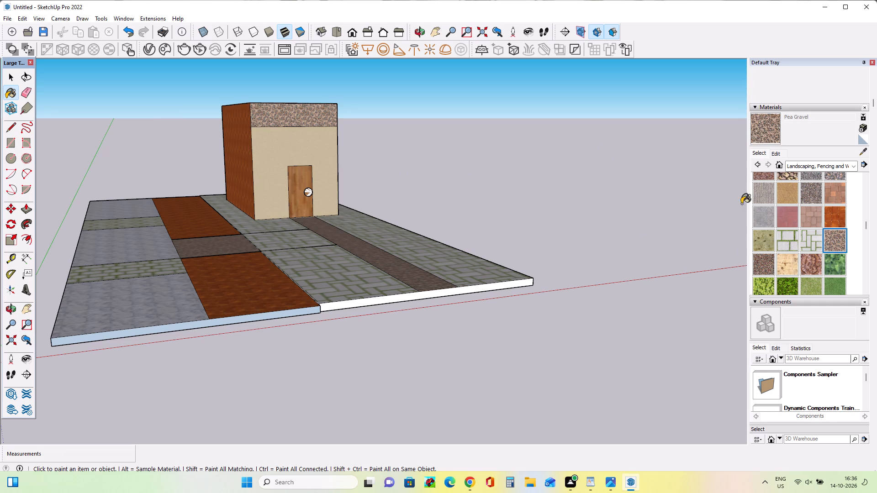
{"action": "left_click", "coordinate": [241, 131]}
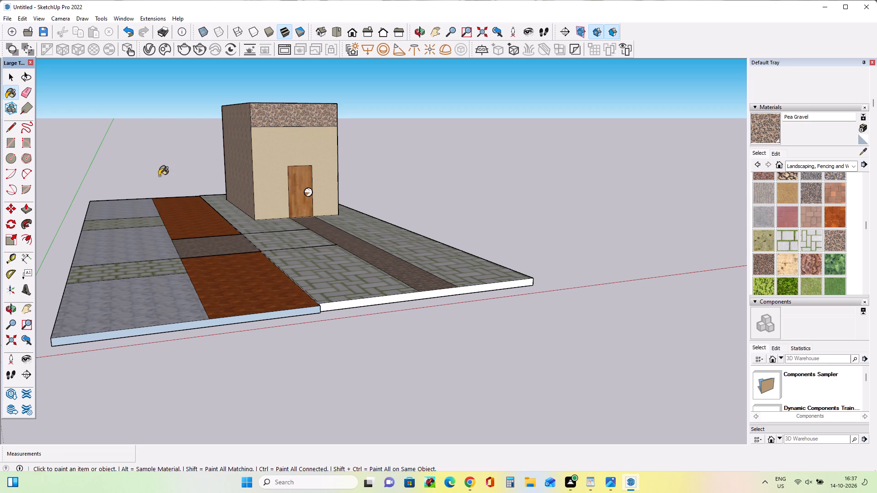
Draw a rectangle about 5' 3" by 4' 11" on the paving beyond the door path, reaching the base's outer edge.
{"action": "left_click", "coordinate": [27, 306]}
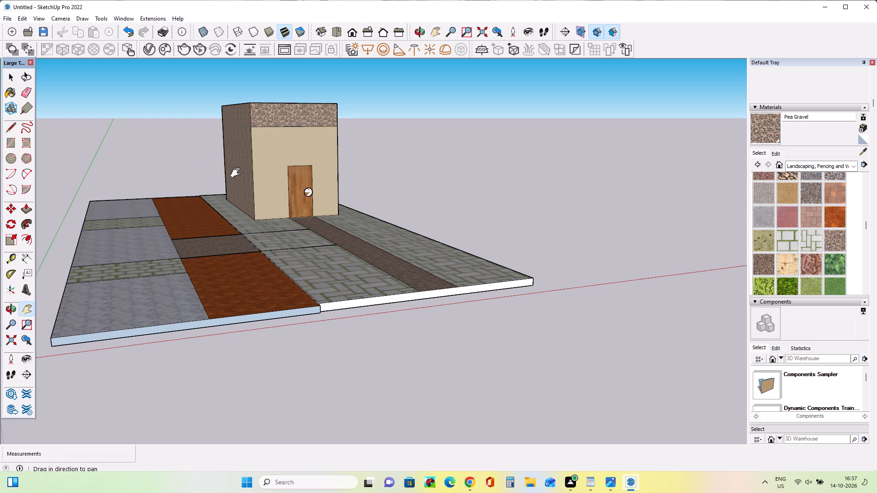
{"action": "left_click_drag", "start_coordinate": [252, 163], "coordinate": [568, 257]}
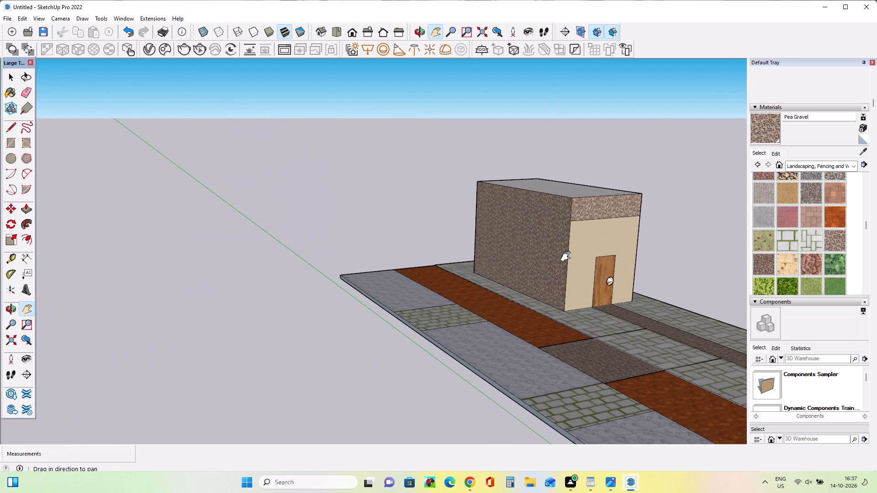
{"action": "left_click_drag", "start_coordinate": [568, 257], "coordinate": [206, 184]}
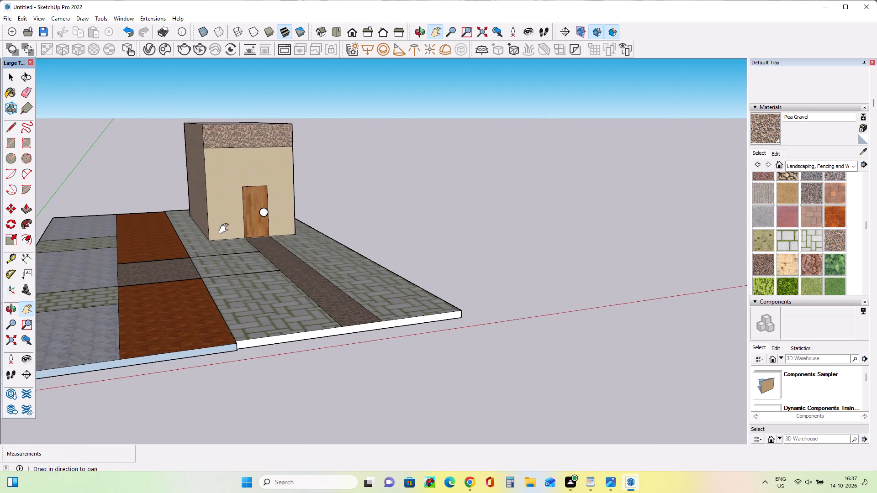
{"action": "left_click_drag", "start_coordinate": [222, 251], "coordinate": [266, 236]}
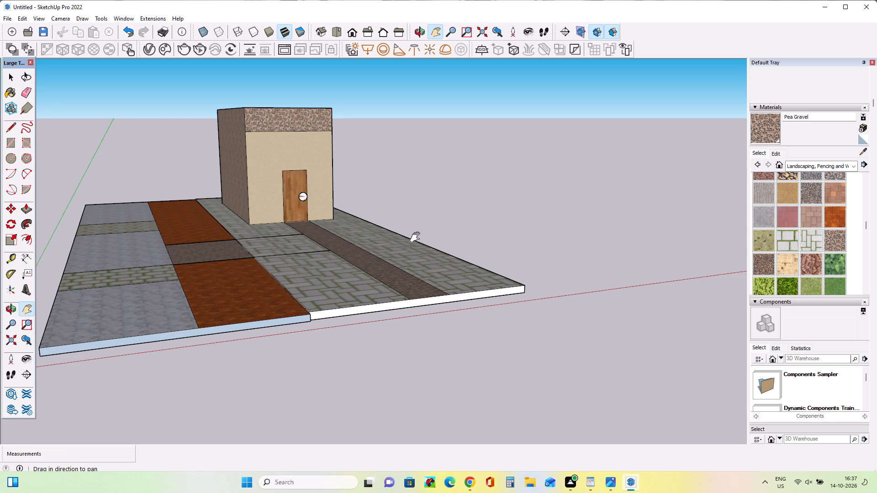
{"action": "left_click", "coordinate": [12, 138]}
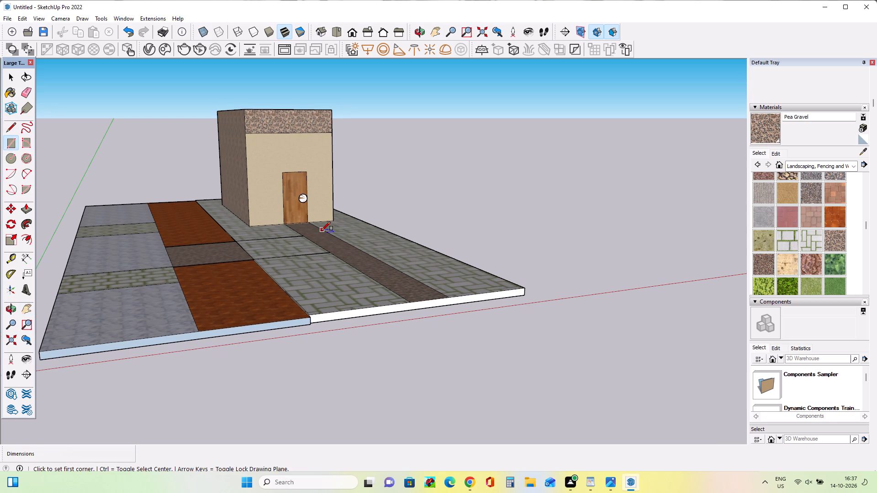
{"action": "left_click_drag", "start_coordinate": [329, 230], "coordinate": [362, 223]}
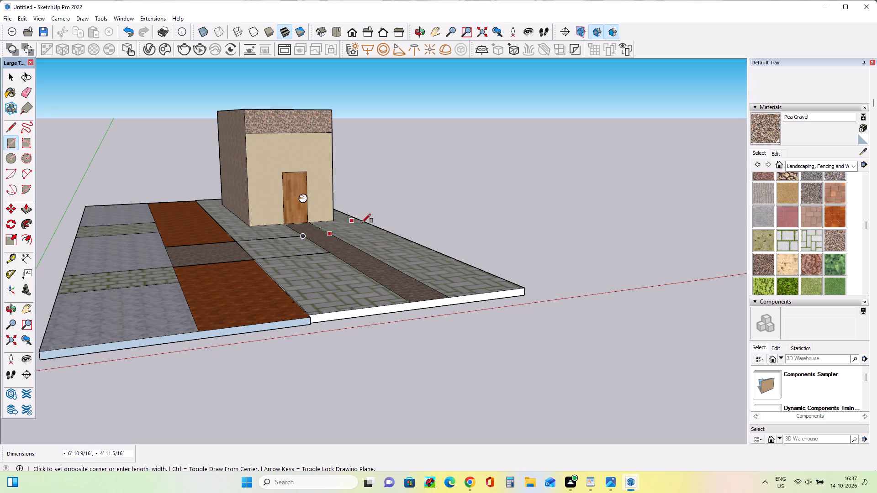
{"action": "left_click_drag", "start_coordinate": [362, 223], "coordinate": [399, 242]}
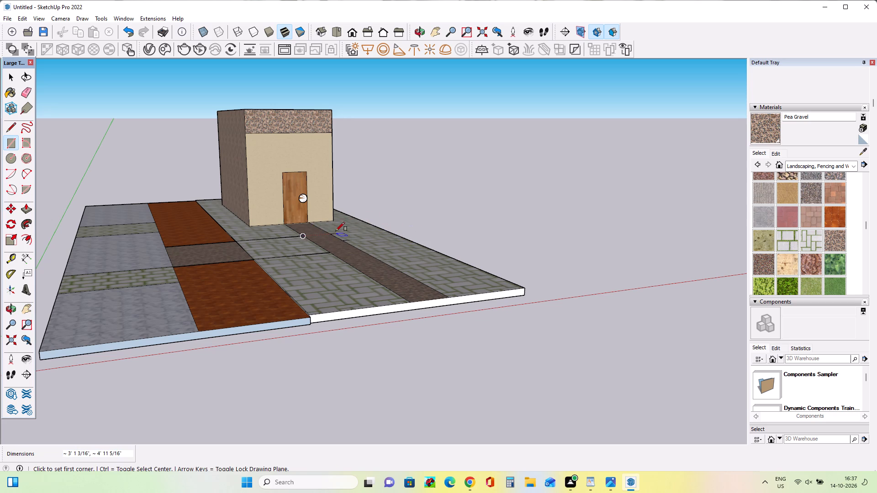
{"action": "left_click_drag", "start_coordinate": [334, 236], "coordinate": [371, 227]}
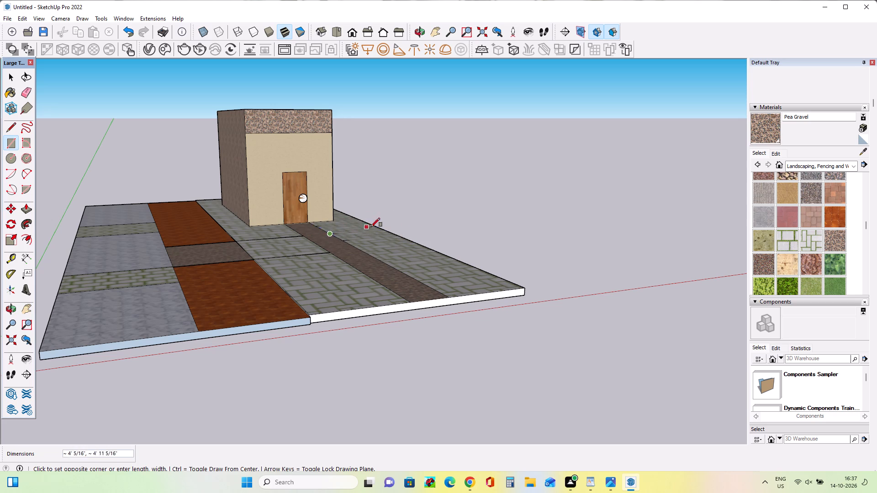
{"action": "left_click_drag", "start_coordinate": [371, 227], "coordinate": [407, 245]}
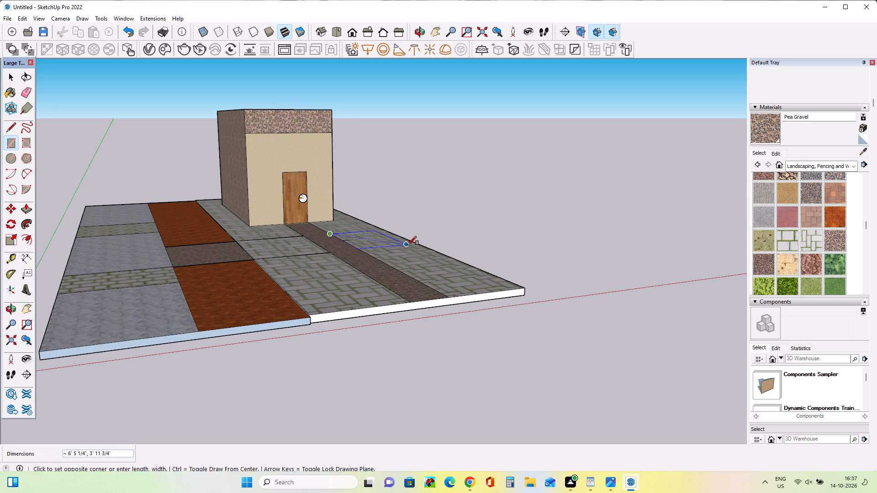
{"action": "left_click_drag", "start_coordinate": [407, 245], "coordinate": [411, 240]}
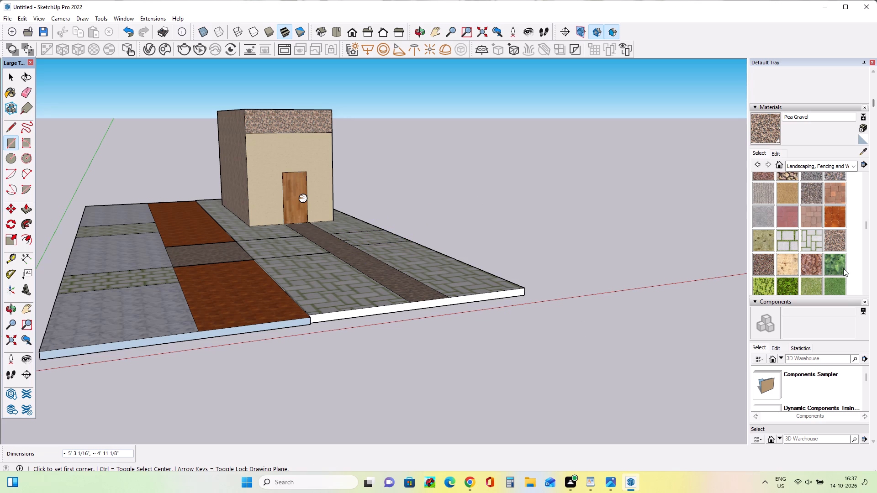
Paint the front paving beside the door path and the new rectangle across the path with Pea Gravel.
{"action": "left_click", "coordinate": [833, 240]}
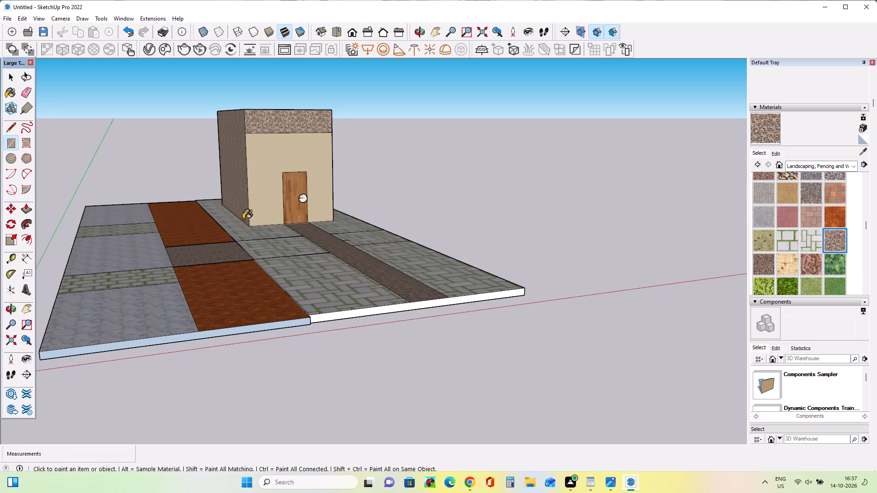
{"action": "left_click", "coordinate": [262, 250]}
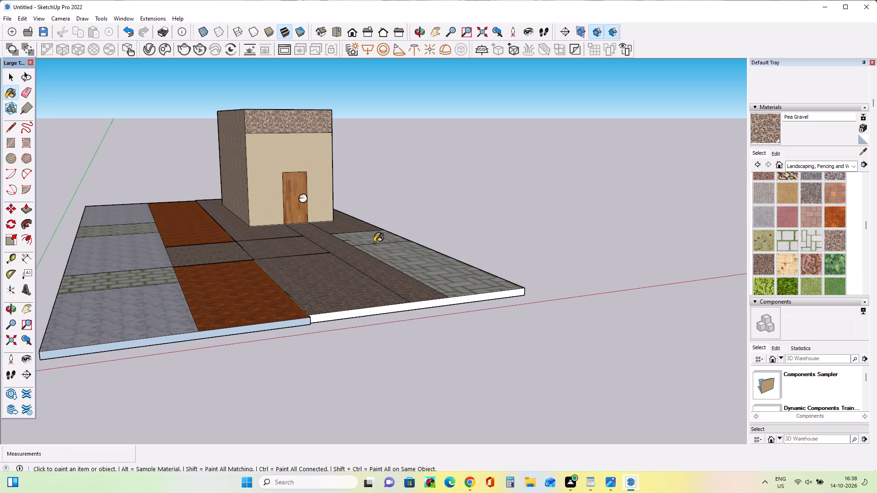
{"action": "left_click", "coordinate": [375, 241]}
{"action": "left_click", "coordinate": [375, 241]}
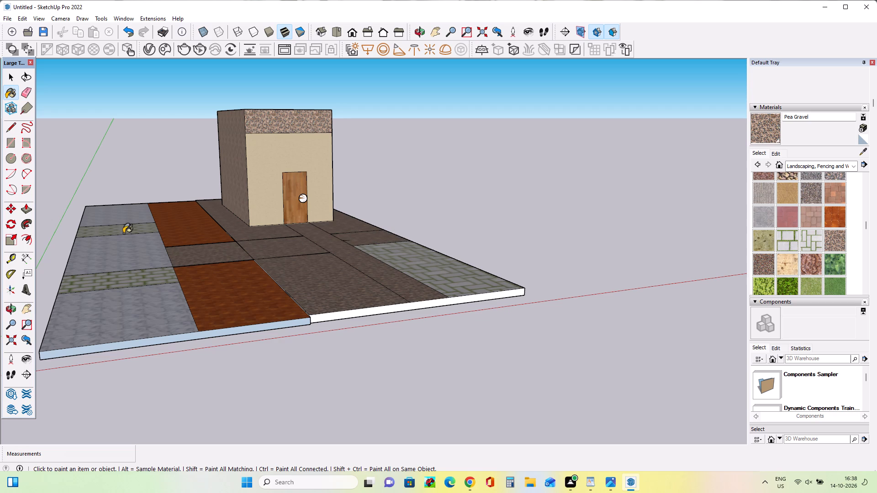
Erase the edges separating the door path from the connecting strip and from the new rectangle, so the faces merge.
{"action": "left_click", "coordinate": [26, 92]}
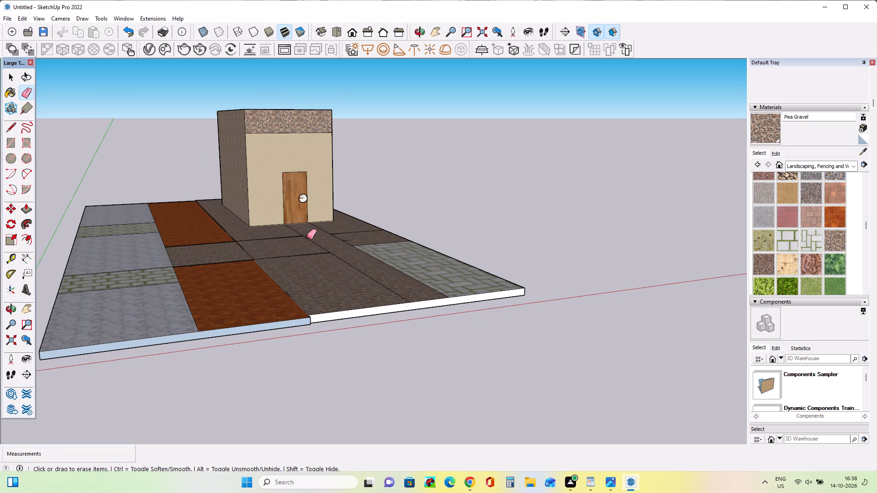
{"action": "left_click", "coordinate": [307, 237]}
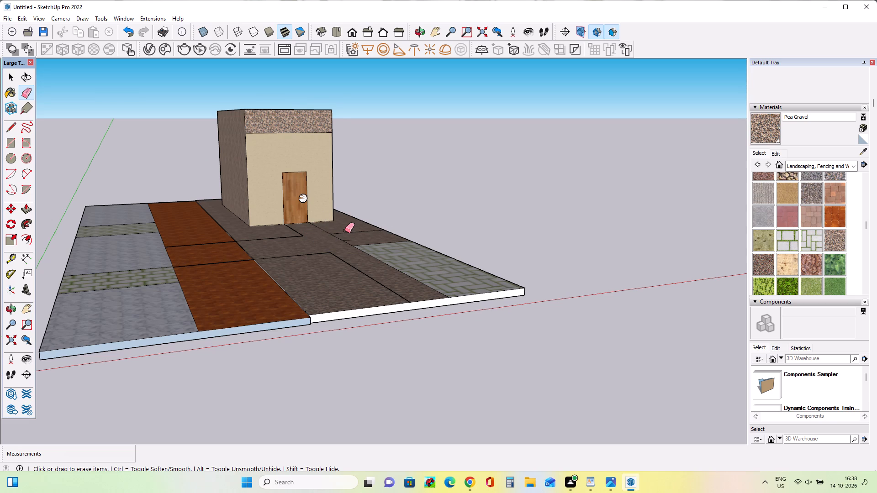
{"action": "left_click", "coordinate": [344, 241]}
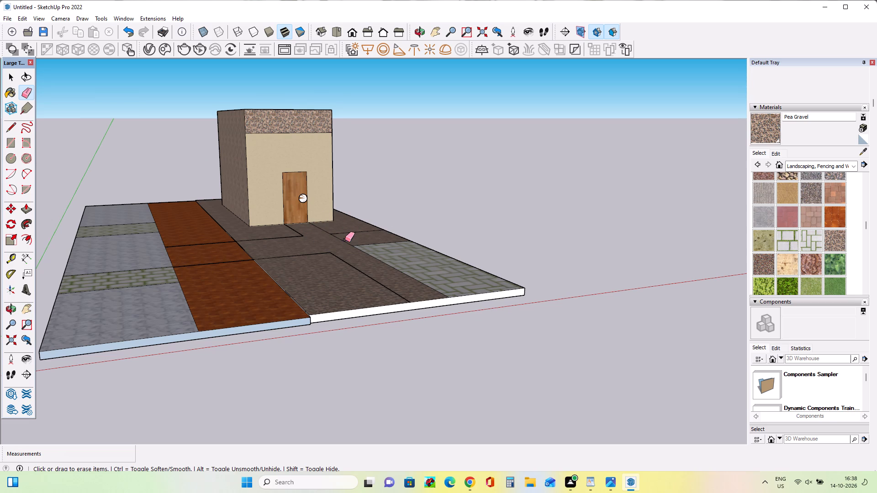
{"action": "left_click", "coordinate": [346, 238]}
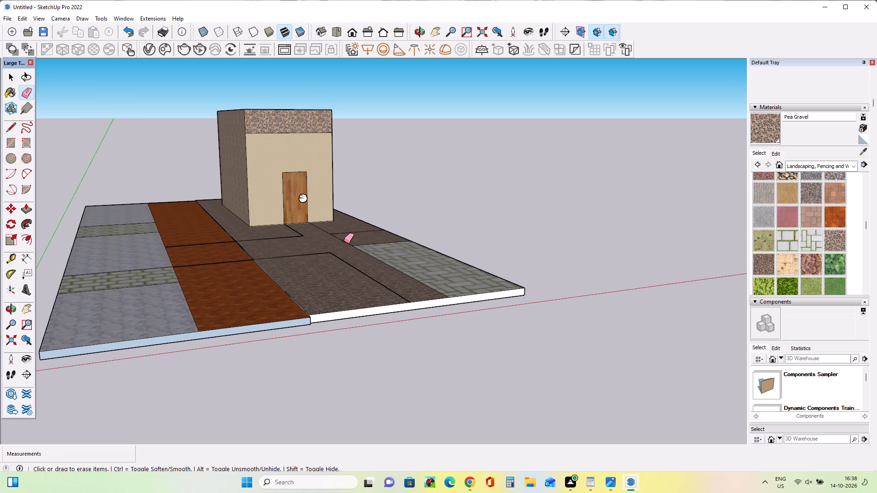
{"action": "left_click", "coordinate": [344, 240]}
Paint the merged paving in front of the building with Pavers with Grass Herringbone.
{"action": "left_click", "coordinate": [820, 243]}
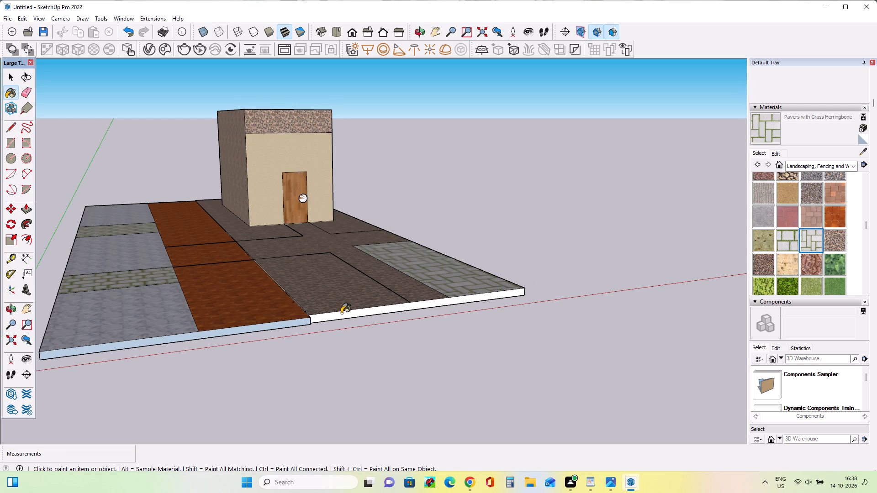
{"action": "left_click", "coordinate": [343, 303]}
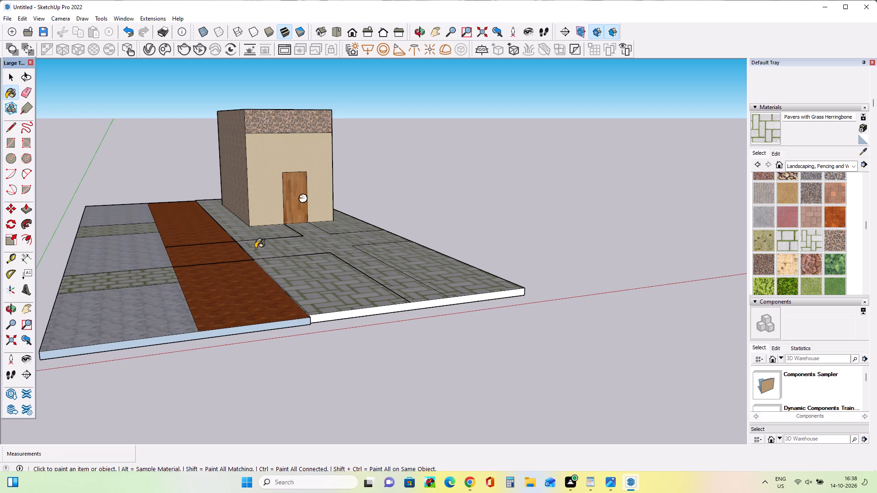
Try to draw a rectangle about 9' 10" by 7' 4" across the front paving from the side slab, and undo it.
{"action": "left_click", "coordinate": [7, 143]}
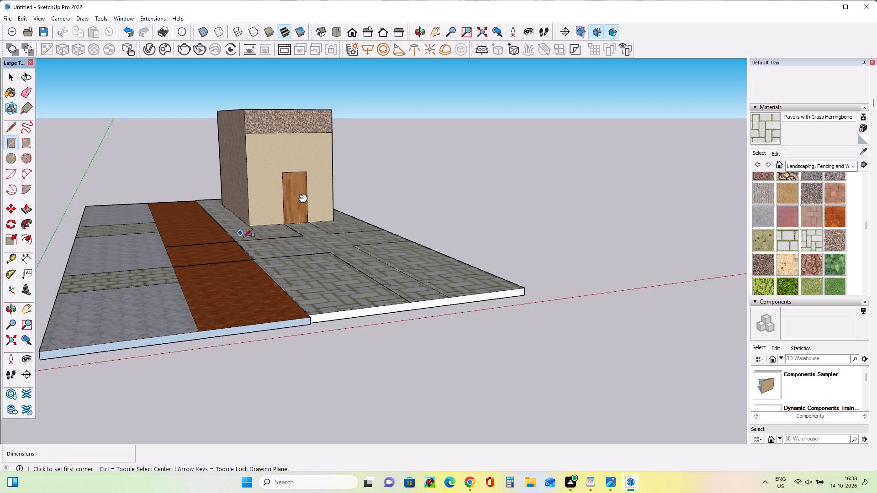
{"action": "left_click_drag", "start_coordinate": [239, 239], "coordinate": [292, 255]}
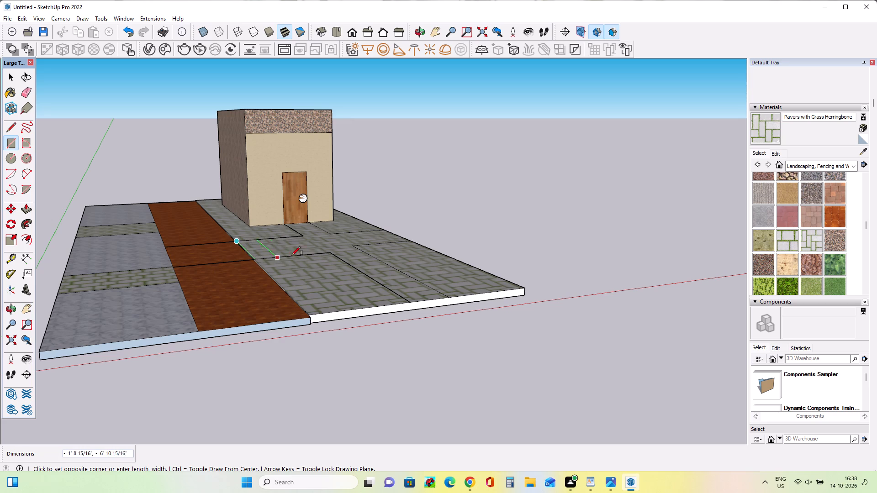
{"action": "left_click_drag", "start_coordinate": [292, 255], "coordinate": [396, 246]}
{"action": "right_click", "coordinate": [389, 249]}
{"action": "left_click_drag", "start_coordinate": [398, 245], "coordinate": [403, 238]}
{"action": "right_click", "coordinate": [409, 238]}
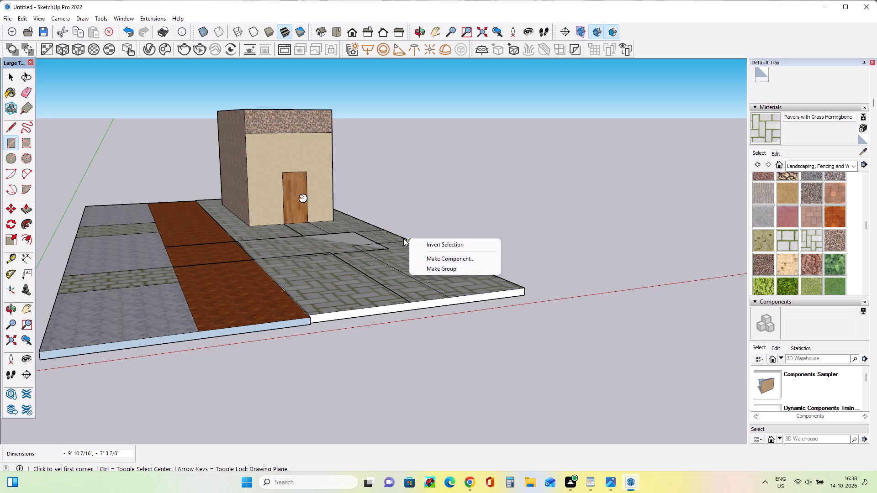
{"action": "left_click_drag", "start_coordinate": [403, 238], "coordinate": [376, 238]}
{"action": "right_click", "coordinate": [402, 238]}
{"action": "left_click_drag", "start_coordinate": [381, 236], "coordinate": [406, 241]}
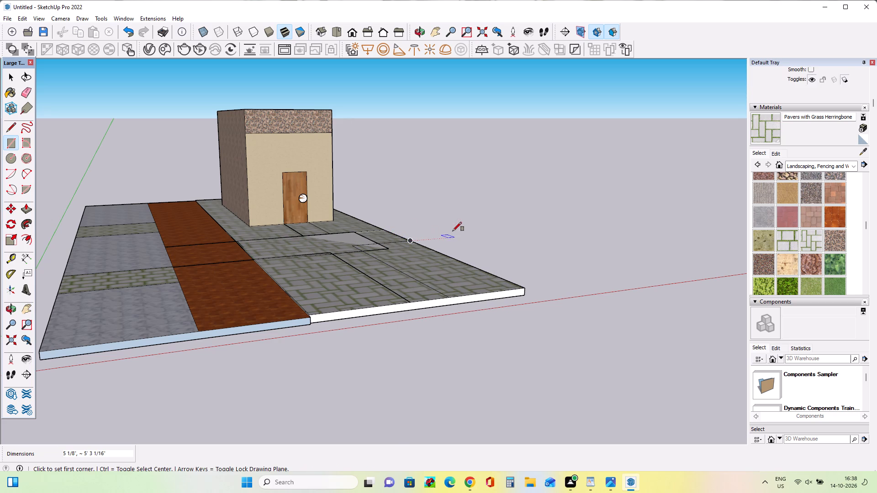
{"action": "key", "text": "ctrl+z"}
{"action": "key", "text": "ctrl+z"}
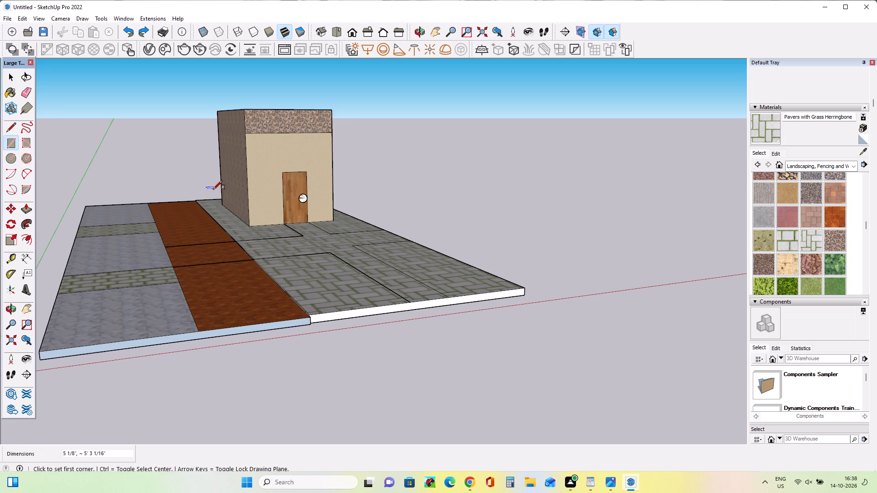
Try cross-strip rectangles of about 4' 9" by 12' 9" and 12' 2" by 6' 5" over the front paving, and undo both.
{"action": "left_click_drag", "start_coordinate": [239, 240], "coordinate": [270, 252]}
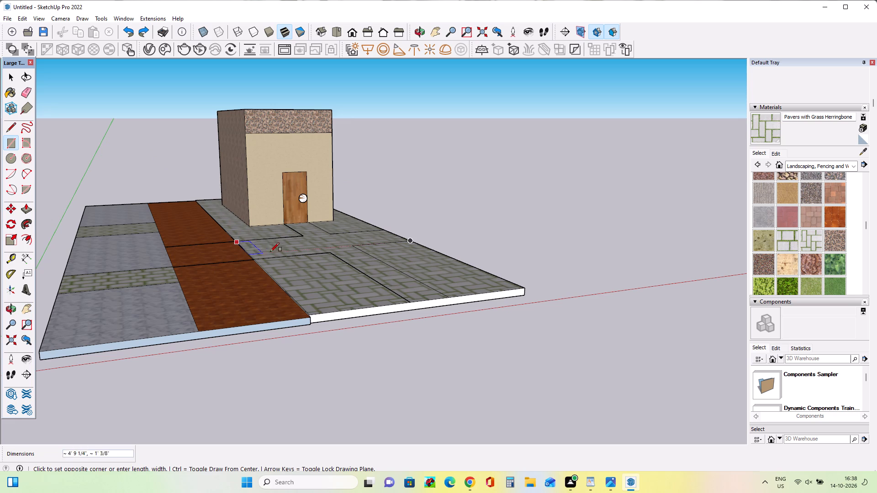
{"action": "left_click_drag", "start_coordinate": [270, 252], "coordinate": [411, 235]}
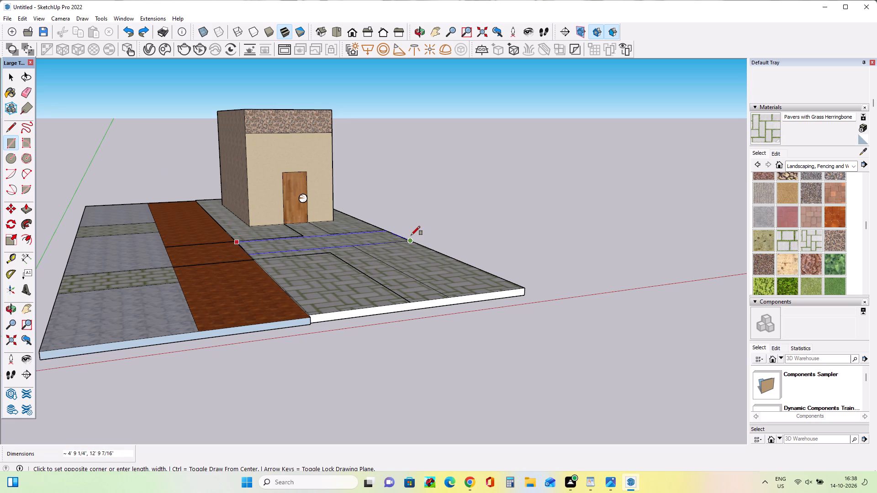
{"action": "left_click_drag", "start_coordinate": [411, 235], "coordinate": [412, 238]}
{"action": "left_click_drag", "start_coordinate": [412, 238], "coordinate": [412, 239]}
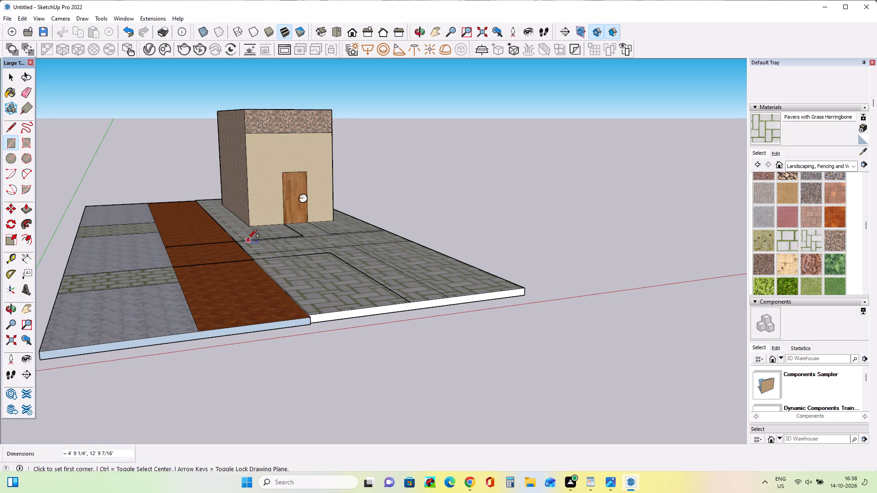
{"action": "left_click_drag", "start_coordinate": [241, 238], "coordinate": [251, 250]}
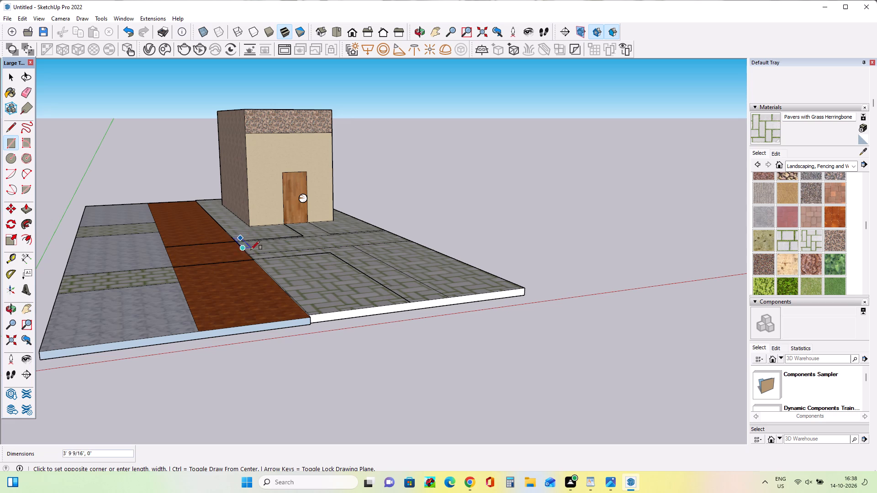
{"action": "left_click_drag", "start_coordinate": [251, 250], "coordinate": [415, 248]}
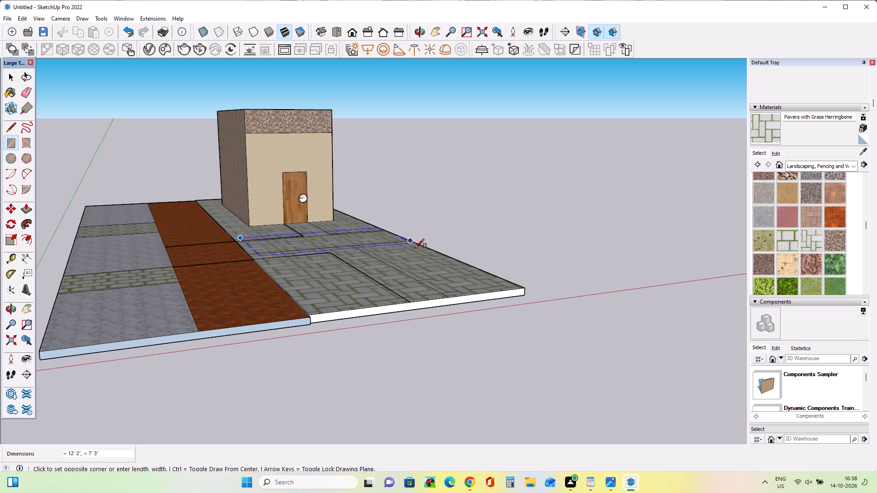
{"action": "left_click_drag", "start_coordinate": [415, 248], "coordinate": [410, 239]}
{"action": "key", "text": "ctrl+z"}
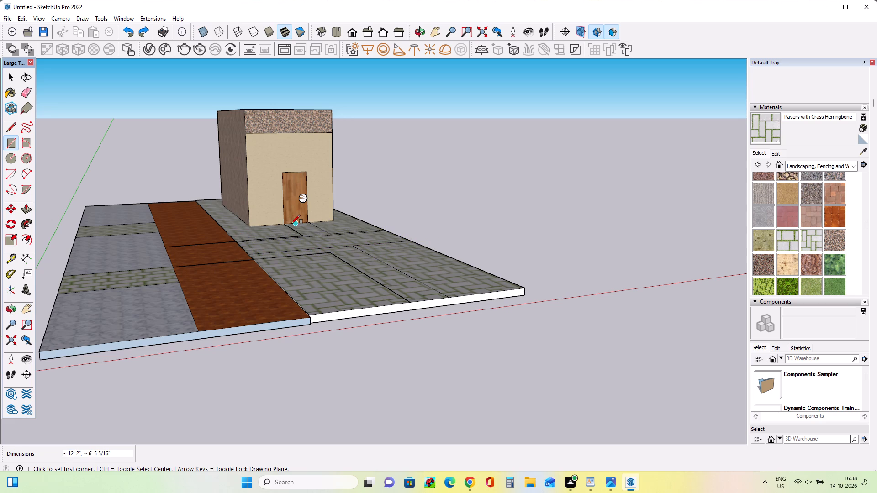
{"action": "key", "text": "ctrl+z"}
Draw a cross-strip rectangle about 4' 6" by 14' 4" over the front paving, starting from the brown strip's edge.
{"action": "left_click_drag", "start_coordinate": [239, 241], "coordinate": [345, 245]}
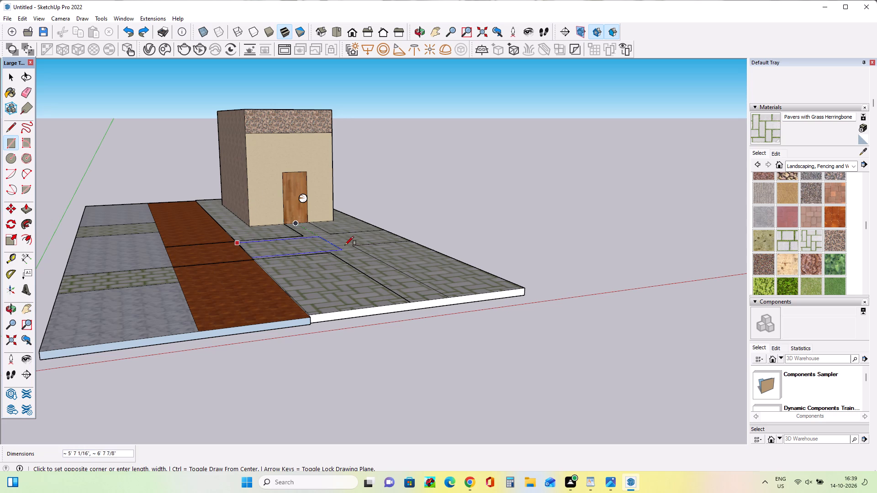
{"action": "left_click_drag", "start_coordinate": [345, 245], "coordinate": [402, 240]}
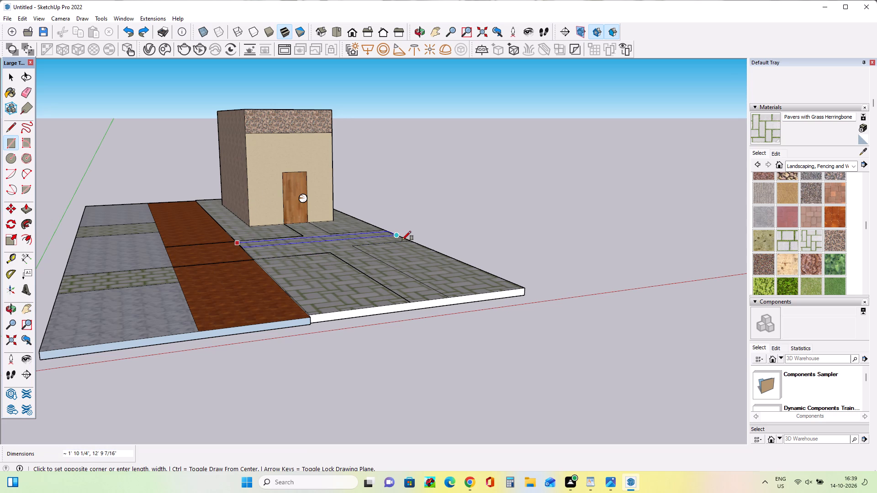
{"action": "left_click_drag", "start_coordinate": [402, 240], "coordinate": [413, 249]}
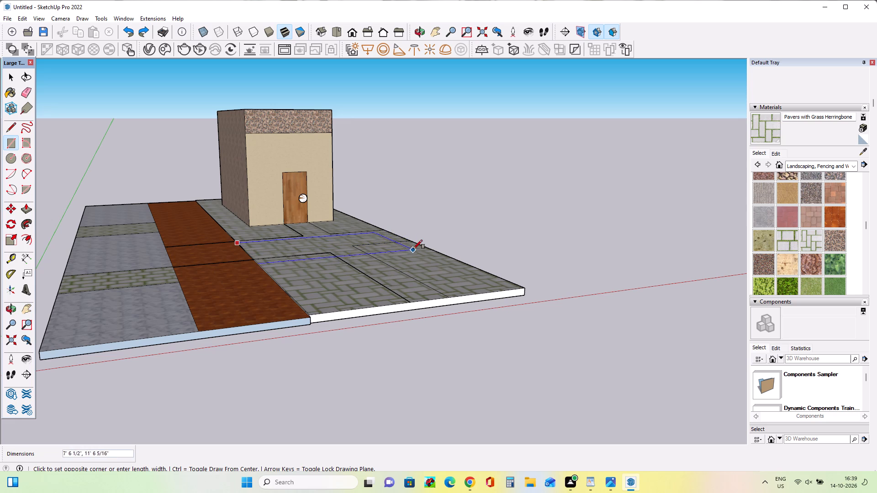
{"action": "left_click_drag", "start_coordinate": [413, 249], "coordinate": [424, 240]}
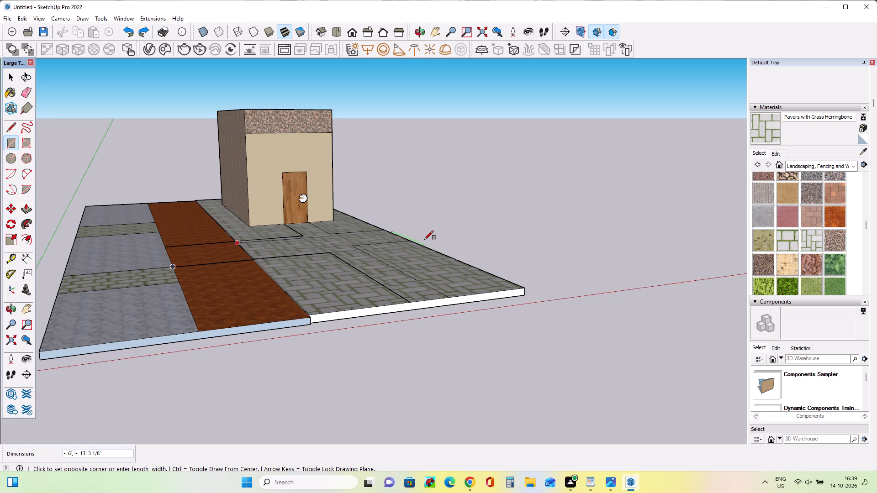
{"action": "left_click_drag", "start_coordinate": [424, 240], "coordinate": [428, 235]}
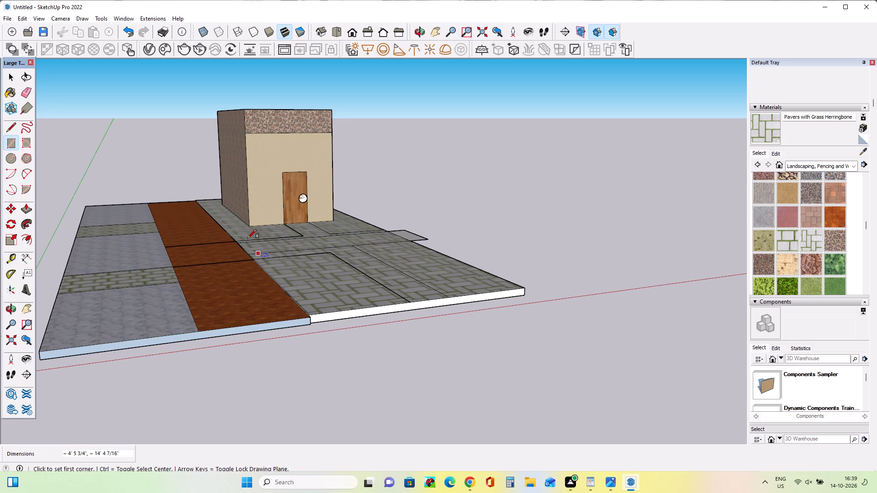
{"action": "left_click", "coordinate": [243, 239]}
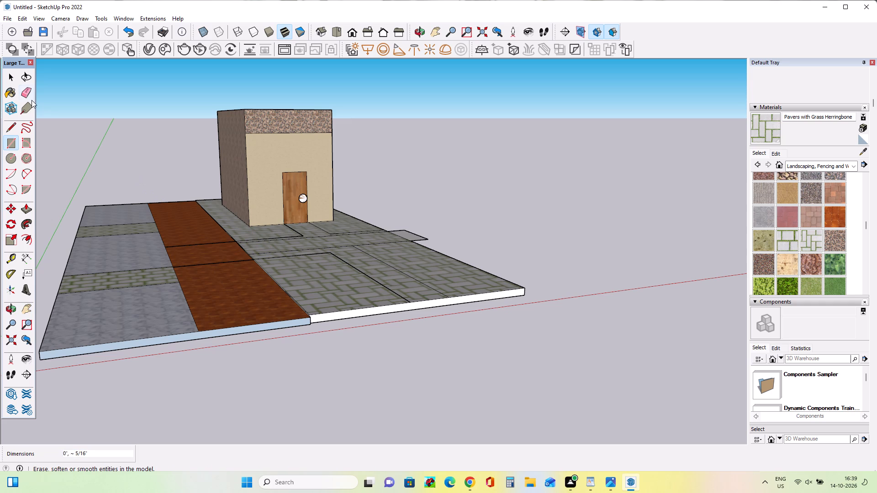
Erase the cross-path edges running over the brown strip and the adjoining front paving.
{"action": "left_click_drag", "start_coordinate": [23, 90], "coordinate": [27, 96]}
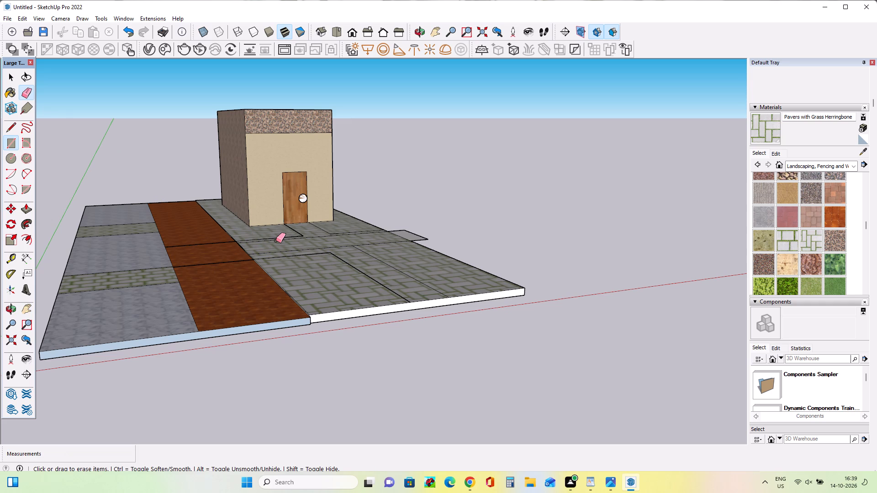
{"action": "left_click", "coordinate": [275, 237]}
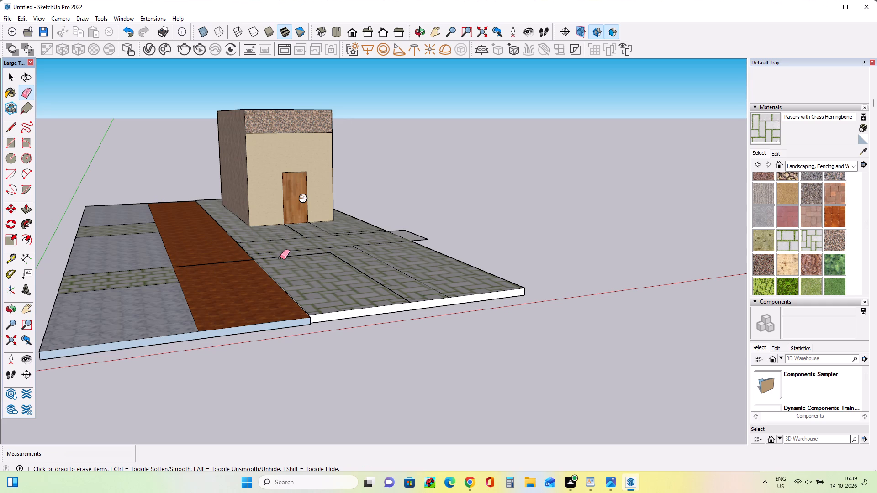
{"action": "left_click", "coordinate": [280, 256]}
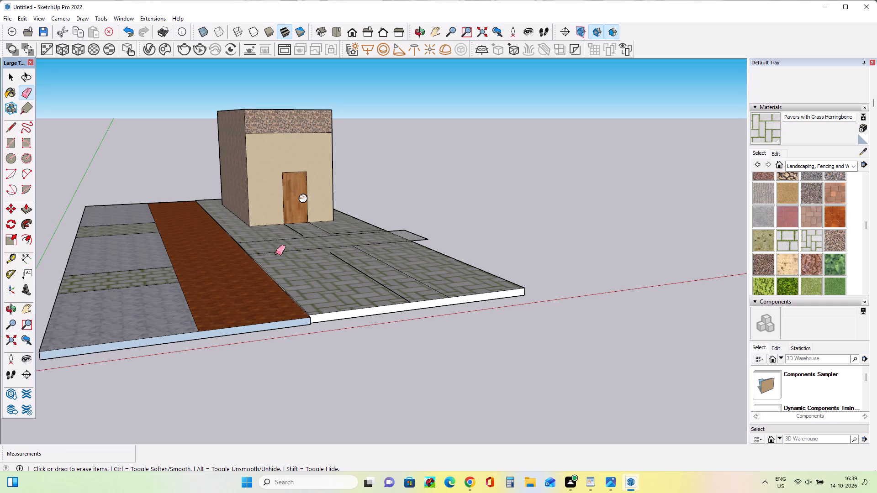
{"action": "left_click", "coordinate": [276, 253]}
{"action": "left_click", "coordinate": [271, 237]}
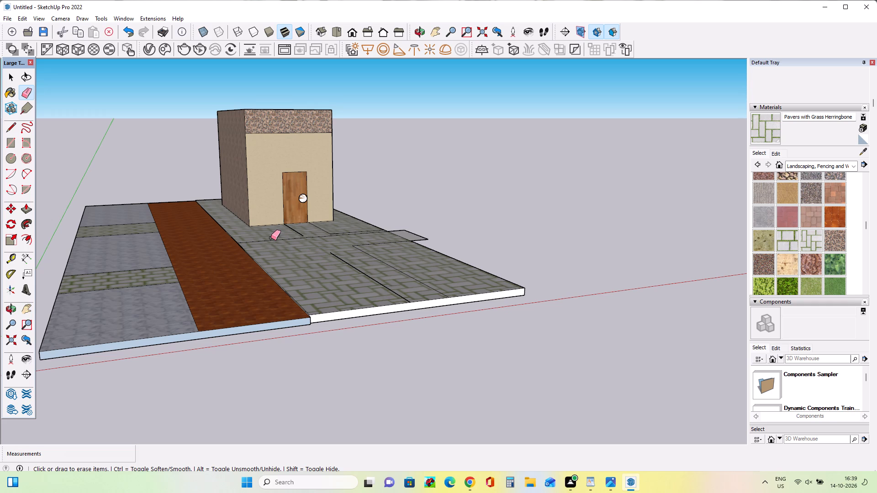
{"action": "left_click", "coordinate": [271, 240]}
Erase the door-path edges and the other dividing lines on the paving in front of the building.
{"action": "left_click", "coordinate": [301, 232]}
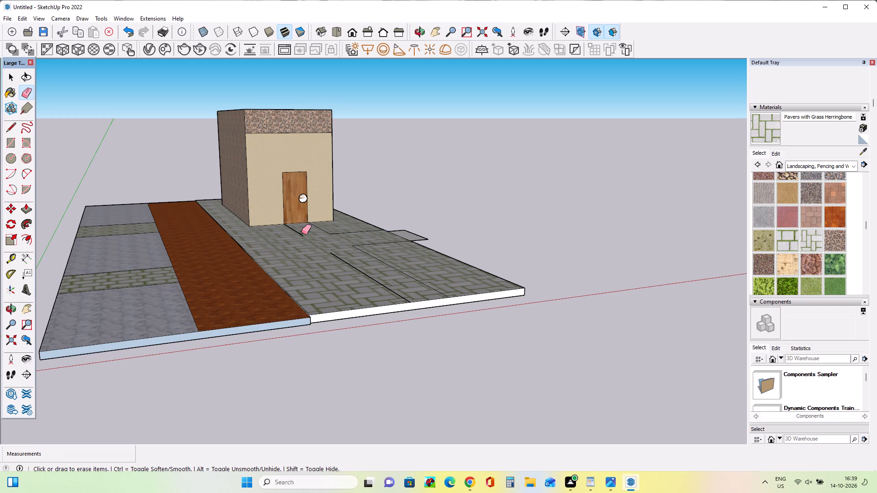
{"action": "left_click", "coordinate": [302, 235]}
{"action": "left_click", "coordinate": [329, 232]}
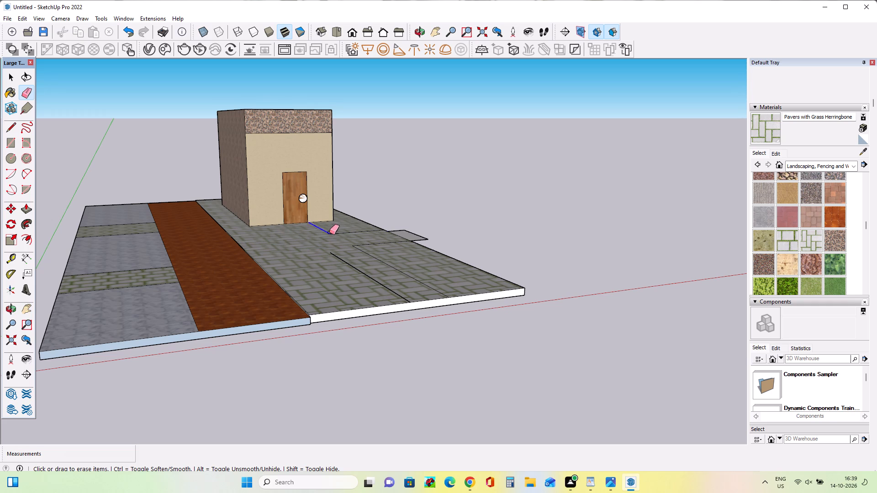
{"action": "left_click", "coordinate": [337, 255]}
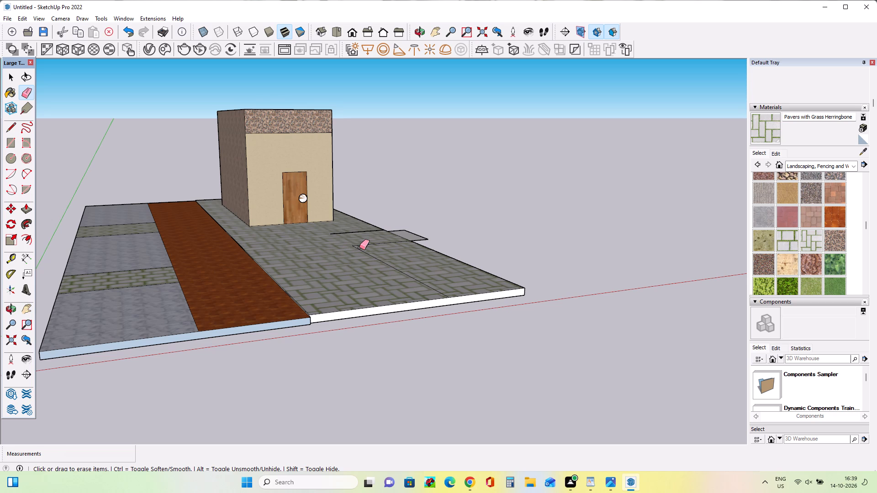
{"action": "left_click", "coordinate": [362, 243]}
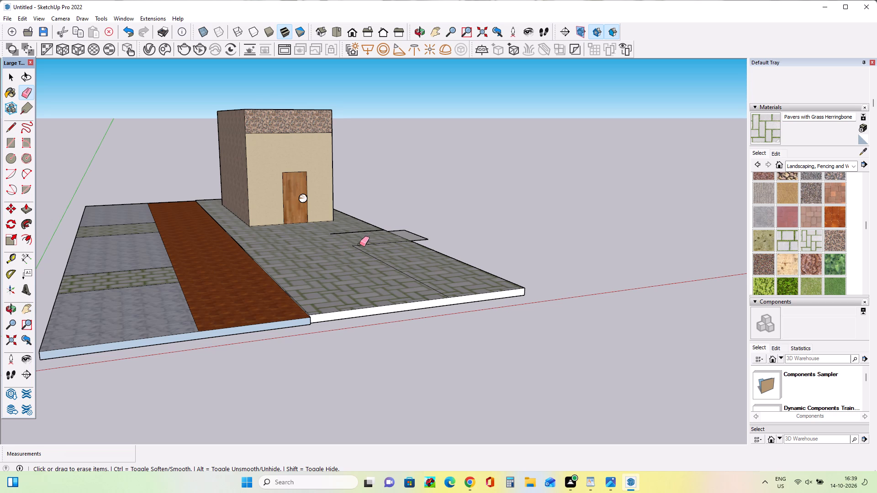
{"action": "left_click", "coordinate": [358, 245]}
{"action": "left_click_drag", "start_coordinate": [354, 231], "coordinate": [356, 250]}
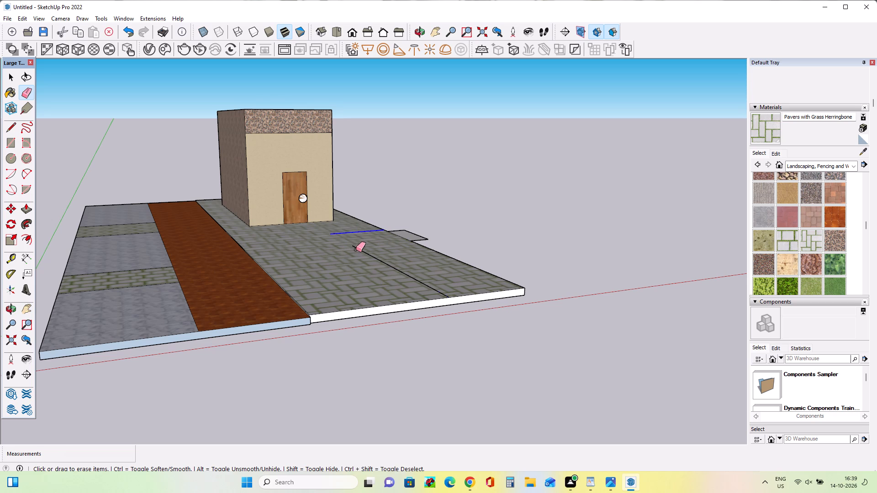
{"action": "left_click_drag", "start_coordinate": [356, 250], "coordinate": [356, 257]}
{"action": "left_click", "coordinate": [410, 240]}
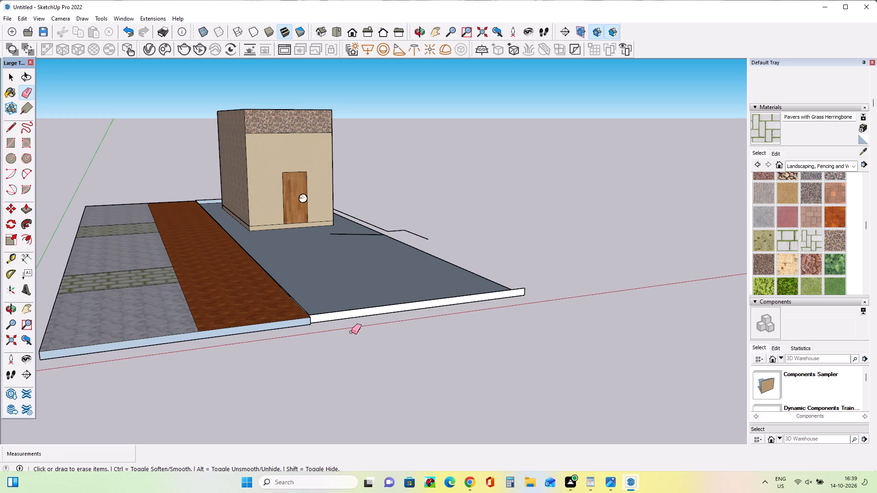
Paint the single ground face in front of the building with Pavers with Grass Herringbone.
{"action": "left_click", "coordinate": [807, 241]}
{"action": "left_click", "coordinate": [430, 283]}
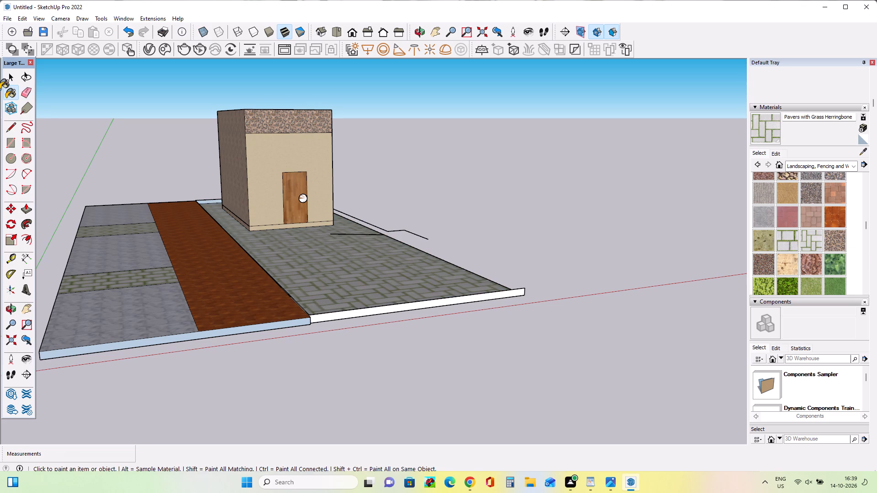
Erase the leftover loose lines beside the building and beyond the far edge of the front paving.
{"action": "left_click", "coordinate": [28, 89]}
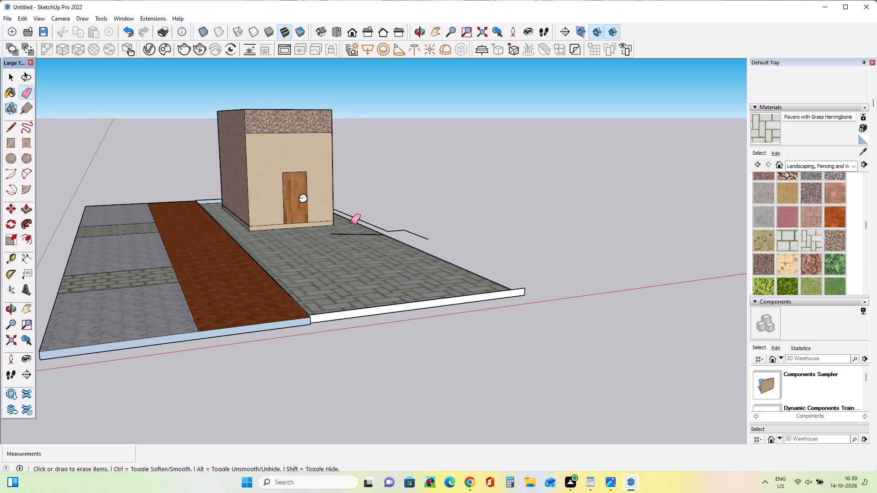
{"action": "left_click", "coordinate": [351, 232]}
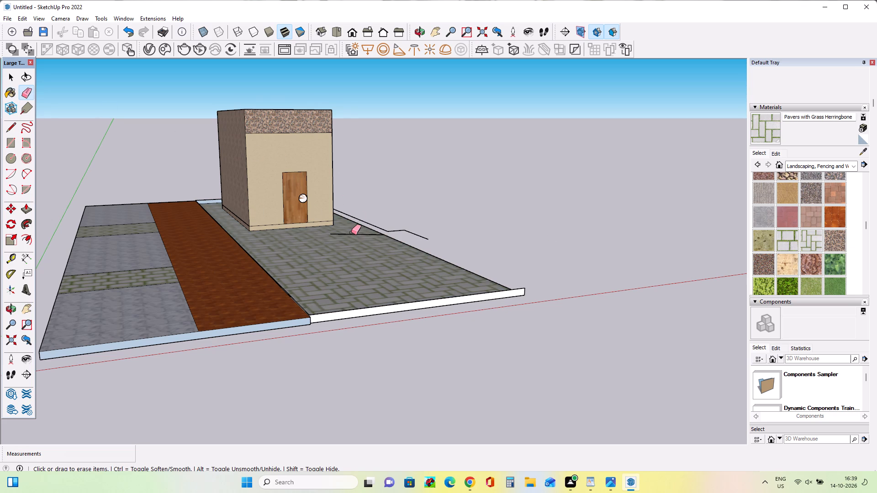
{"action": "left_click", "coordinate": [352, 232]}
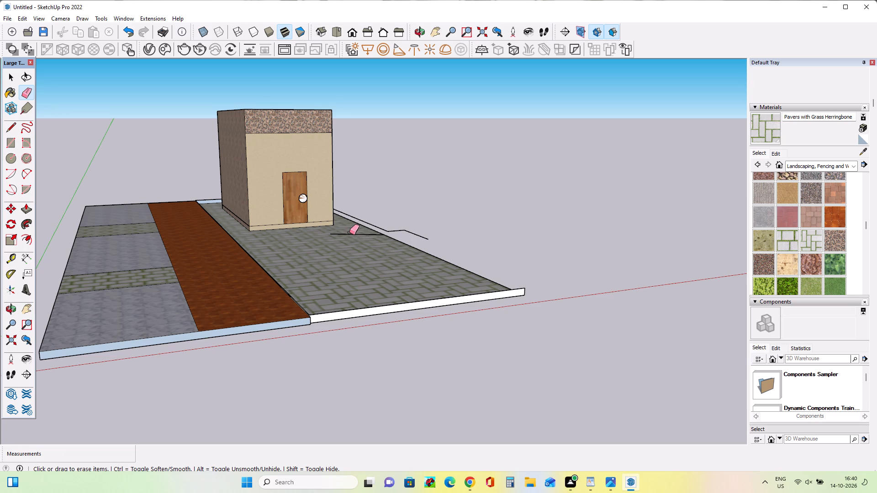
{"action": "left_click", "coordinate": [349, 232]}
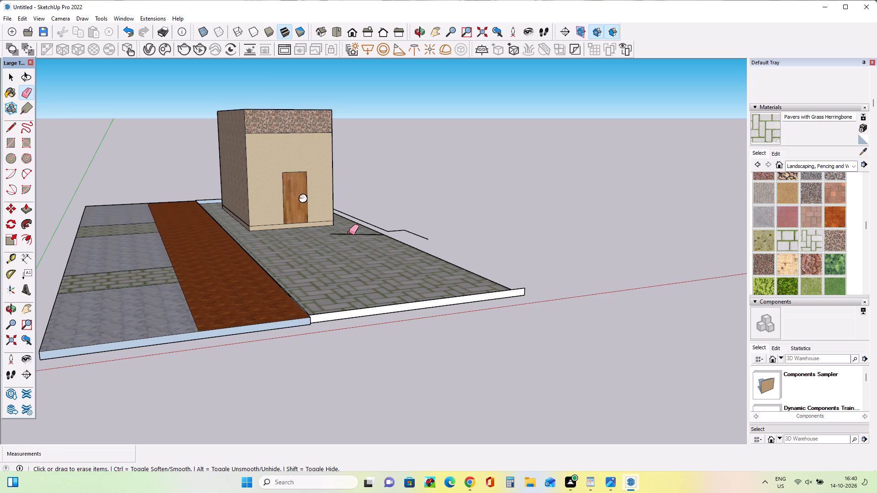
{"action": "left_click", "coordinate": [349, 232]}
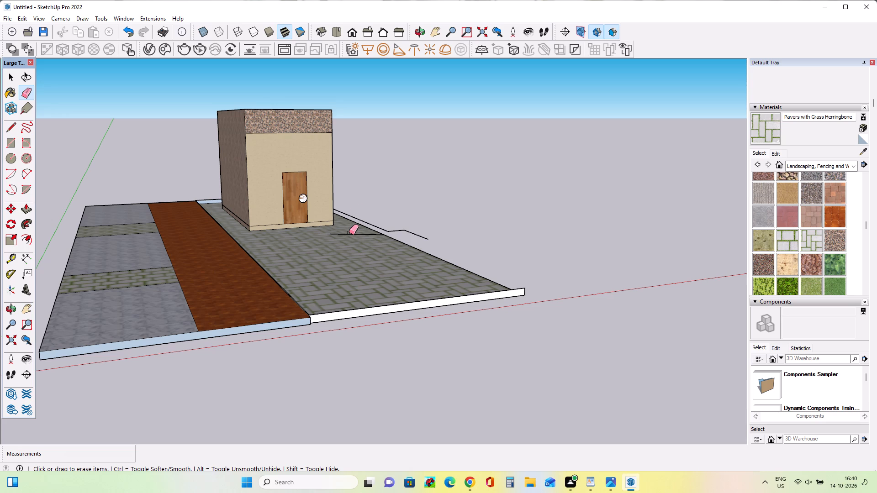
{"action": "left_click", "coordinate": [351, 233]}
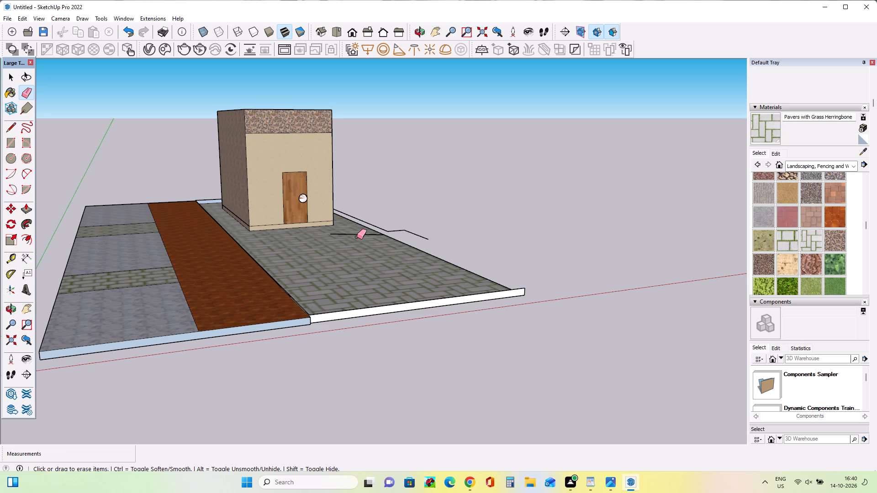
{"action": "left_click", "coordinate": [358, 234]}
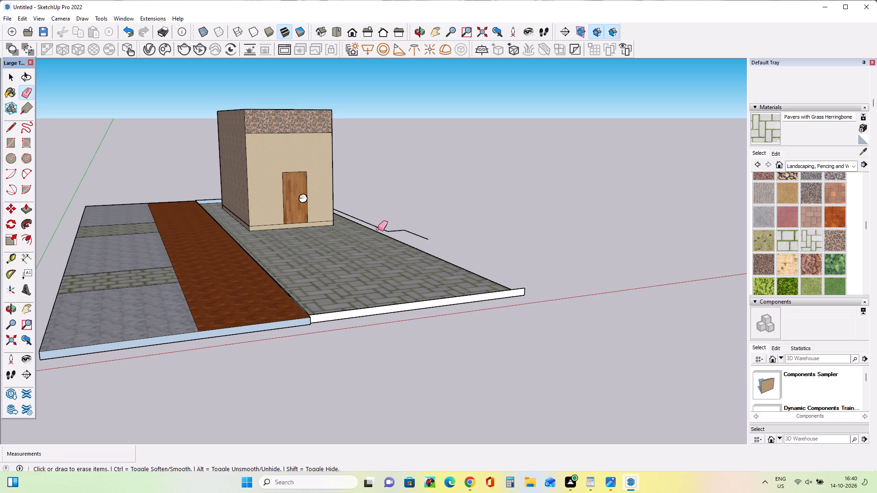
{"action": "left_click", "coordinate": [388, 231]}
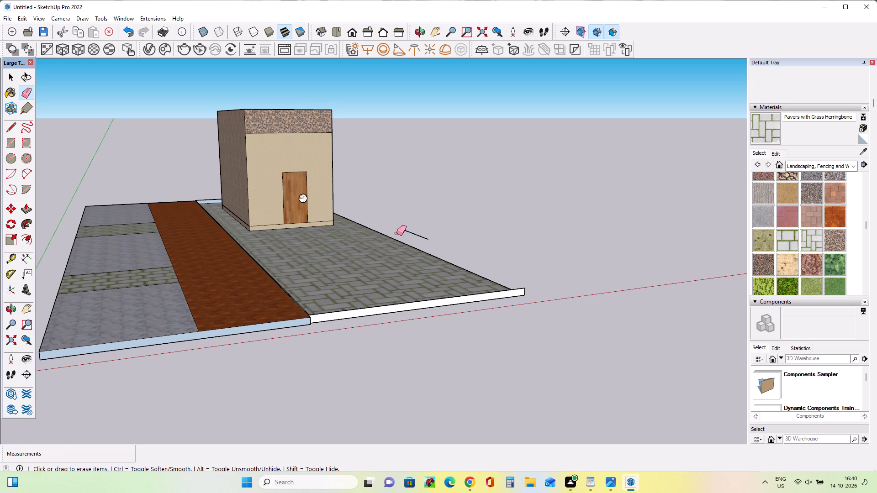
{"action": "left_click", "coordinate": [420, 235]}
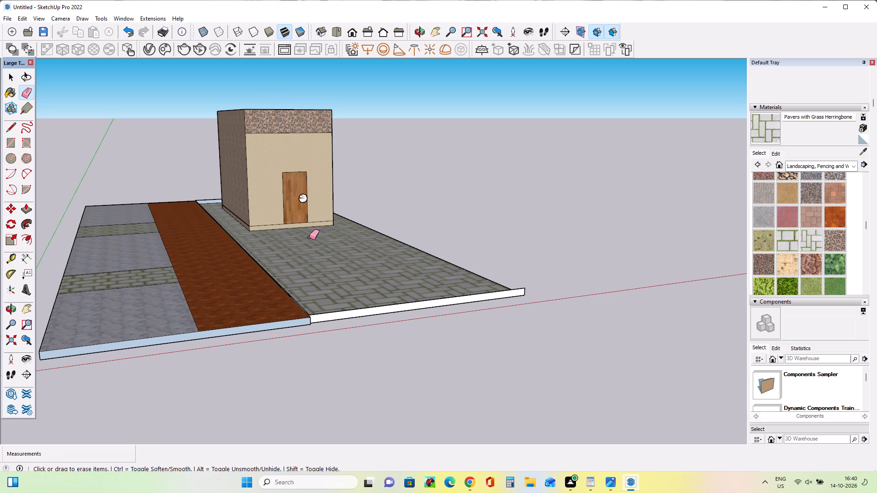
Draw a door-path rectangle about 2' 8" by 26' 6" from below the door to the front edge of the base.
{"action": "left_click", "coordinate": [12, 143]}
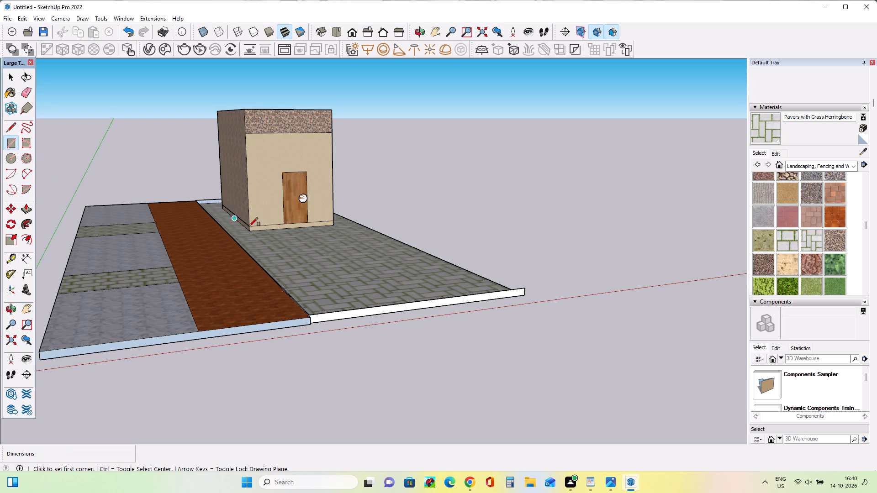
{"action": "left_click_drag", "start_coordinate": [286, 229], "coordinate": [349, 271]}
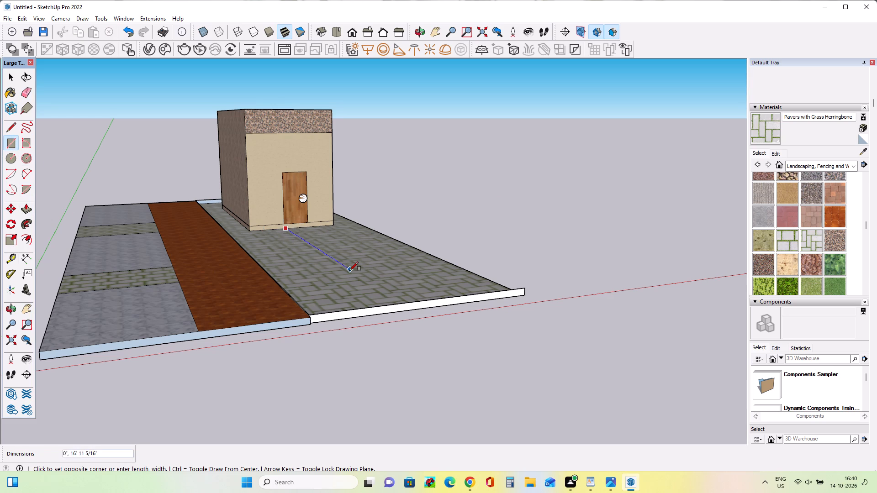
{"action": "left_click_drag", "start_coordinate": [349, 271], "coordinate": [433, 299]}
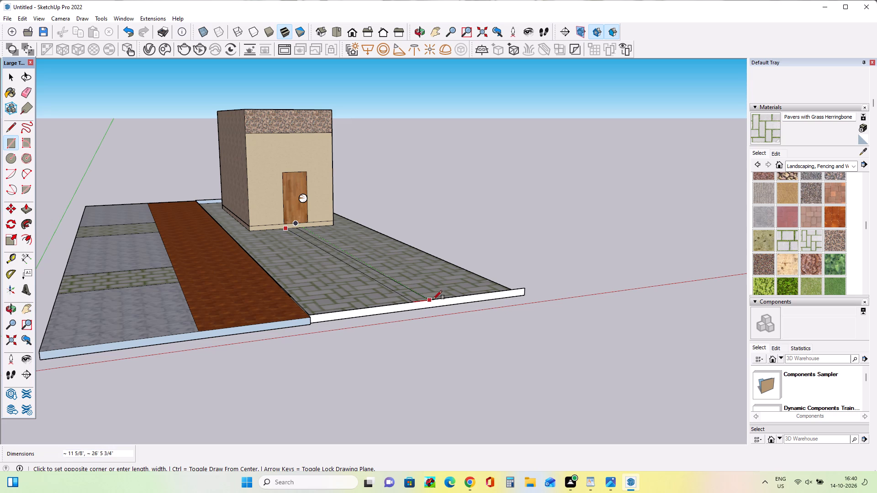
{"action": "left_click_drag", "start_coordinate": [433, 299], "coordinate": [457, 297]}
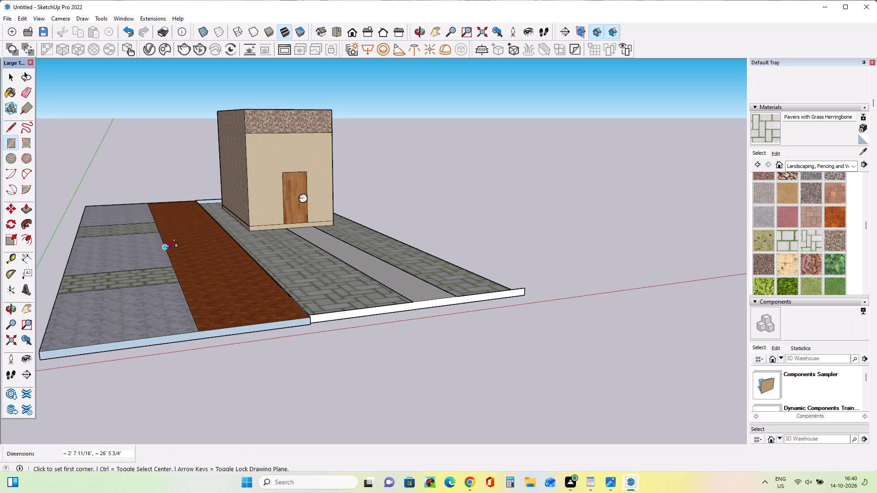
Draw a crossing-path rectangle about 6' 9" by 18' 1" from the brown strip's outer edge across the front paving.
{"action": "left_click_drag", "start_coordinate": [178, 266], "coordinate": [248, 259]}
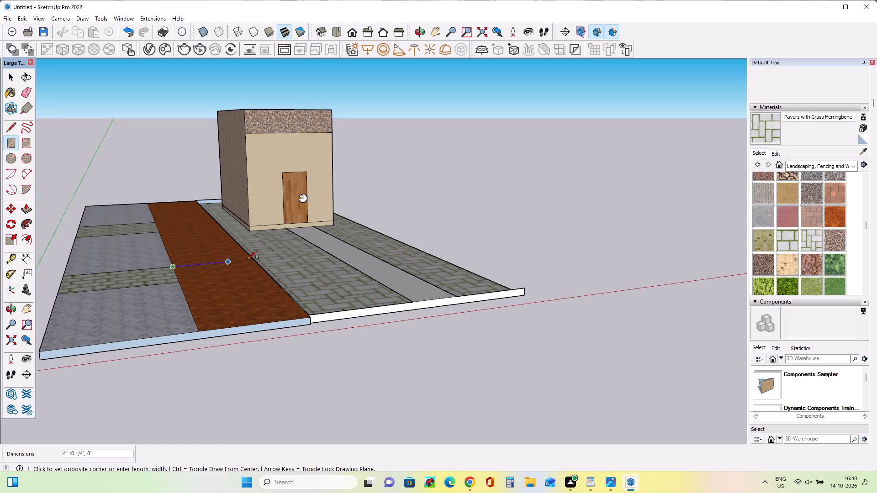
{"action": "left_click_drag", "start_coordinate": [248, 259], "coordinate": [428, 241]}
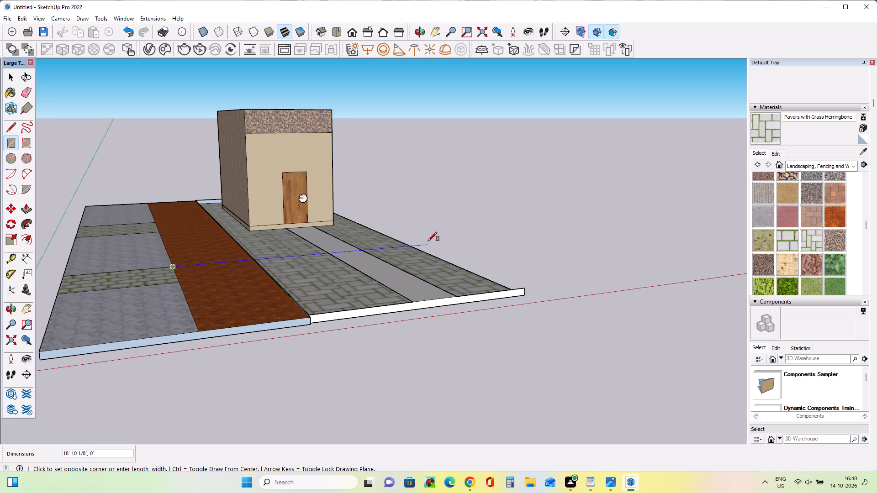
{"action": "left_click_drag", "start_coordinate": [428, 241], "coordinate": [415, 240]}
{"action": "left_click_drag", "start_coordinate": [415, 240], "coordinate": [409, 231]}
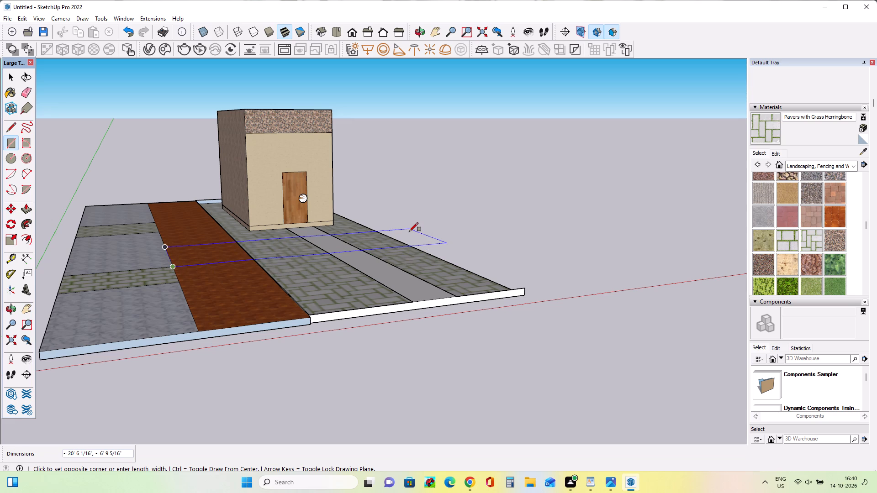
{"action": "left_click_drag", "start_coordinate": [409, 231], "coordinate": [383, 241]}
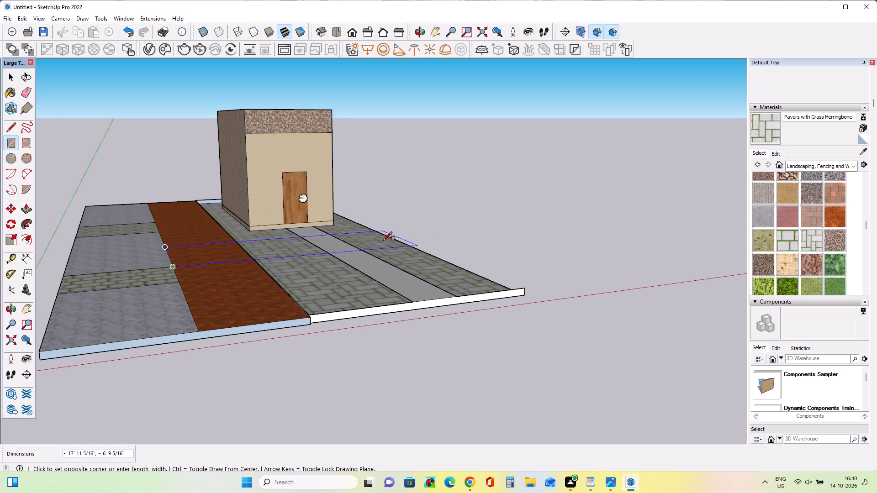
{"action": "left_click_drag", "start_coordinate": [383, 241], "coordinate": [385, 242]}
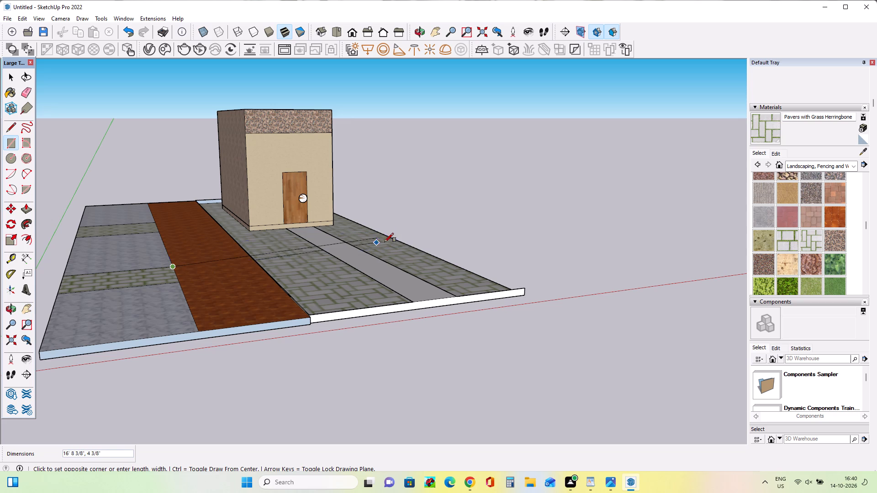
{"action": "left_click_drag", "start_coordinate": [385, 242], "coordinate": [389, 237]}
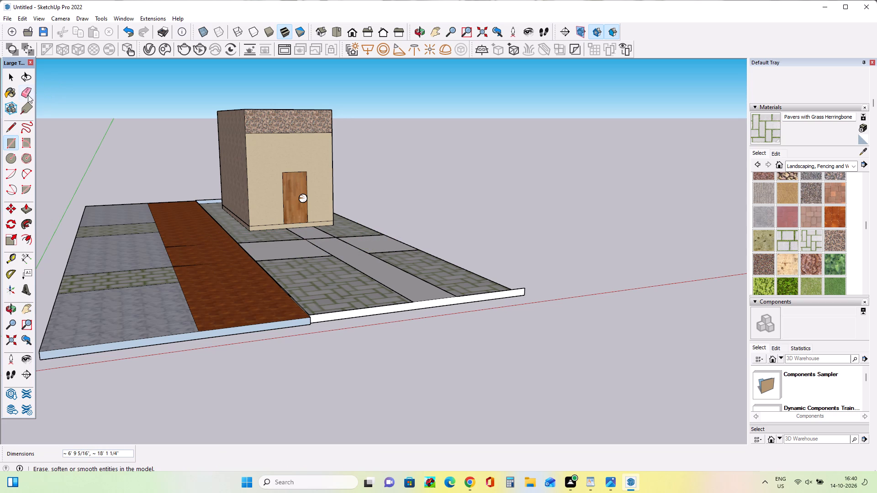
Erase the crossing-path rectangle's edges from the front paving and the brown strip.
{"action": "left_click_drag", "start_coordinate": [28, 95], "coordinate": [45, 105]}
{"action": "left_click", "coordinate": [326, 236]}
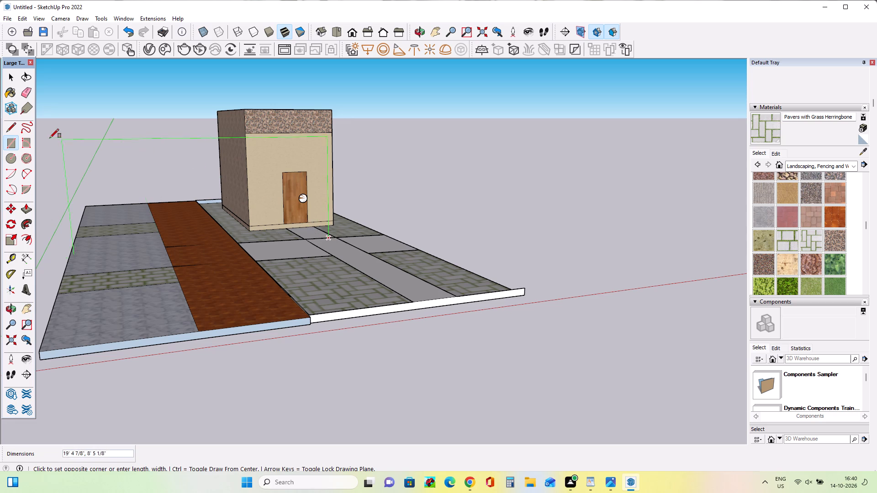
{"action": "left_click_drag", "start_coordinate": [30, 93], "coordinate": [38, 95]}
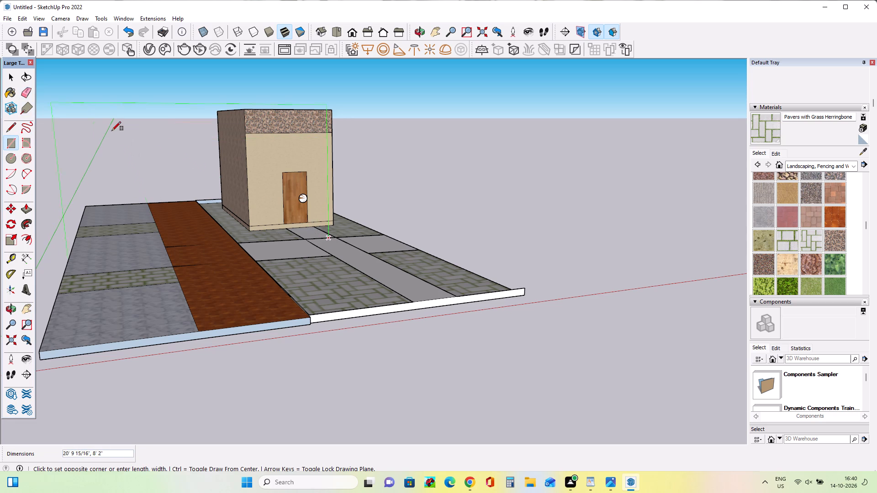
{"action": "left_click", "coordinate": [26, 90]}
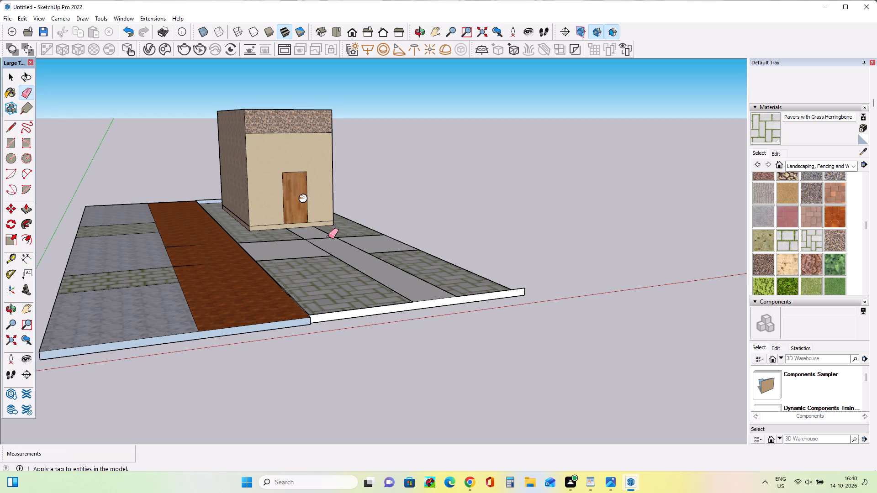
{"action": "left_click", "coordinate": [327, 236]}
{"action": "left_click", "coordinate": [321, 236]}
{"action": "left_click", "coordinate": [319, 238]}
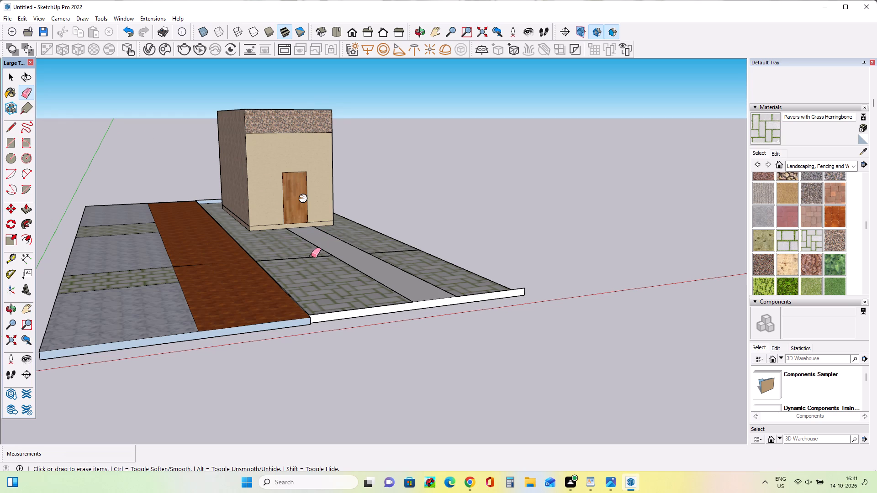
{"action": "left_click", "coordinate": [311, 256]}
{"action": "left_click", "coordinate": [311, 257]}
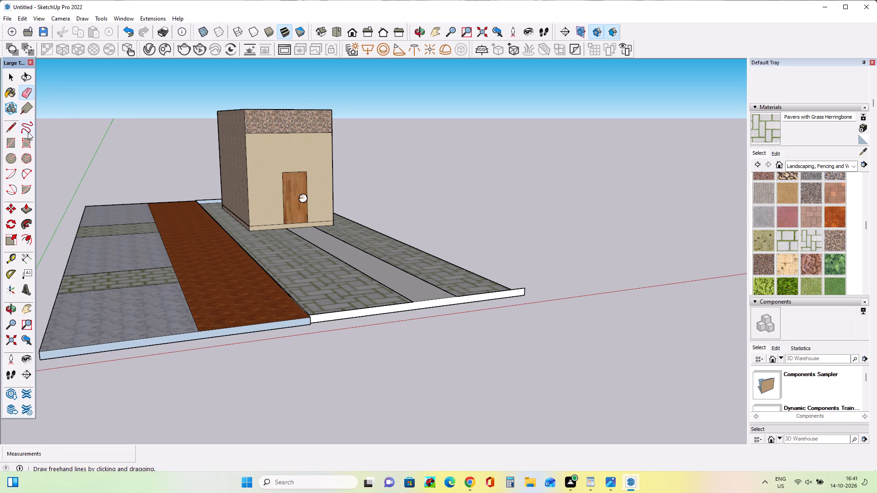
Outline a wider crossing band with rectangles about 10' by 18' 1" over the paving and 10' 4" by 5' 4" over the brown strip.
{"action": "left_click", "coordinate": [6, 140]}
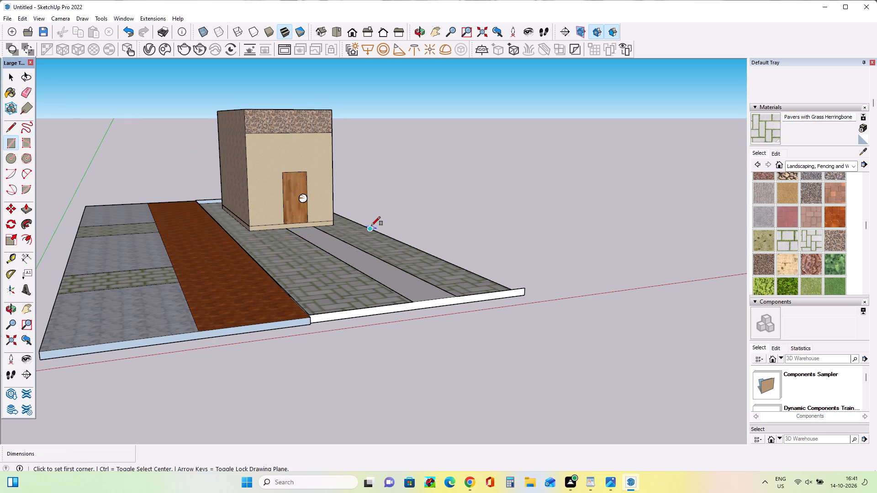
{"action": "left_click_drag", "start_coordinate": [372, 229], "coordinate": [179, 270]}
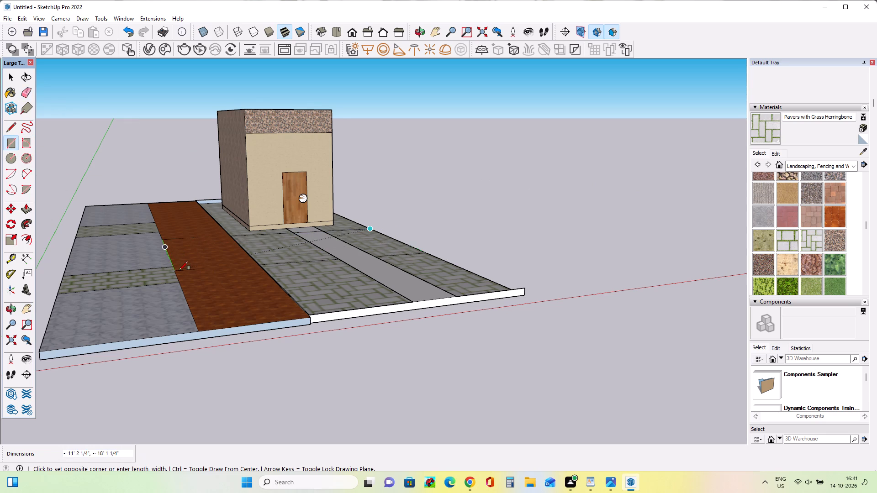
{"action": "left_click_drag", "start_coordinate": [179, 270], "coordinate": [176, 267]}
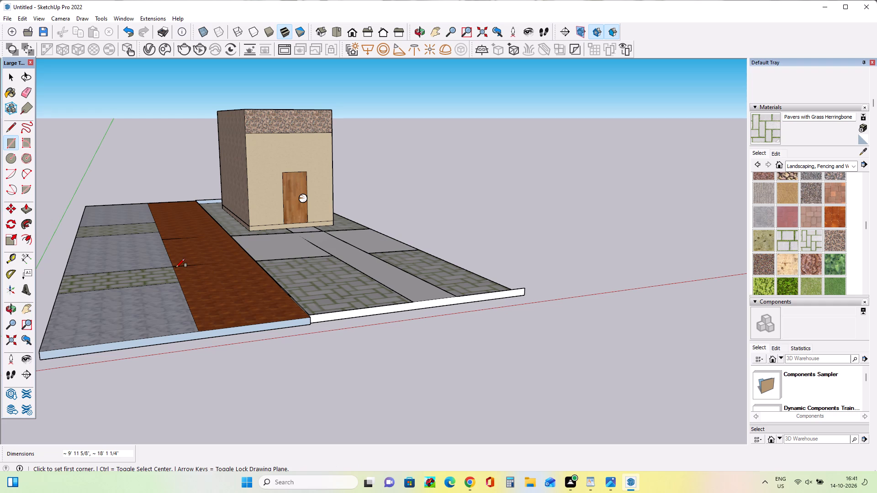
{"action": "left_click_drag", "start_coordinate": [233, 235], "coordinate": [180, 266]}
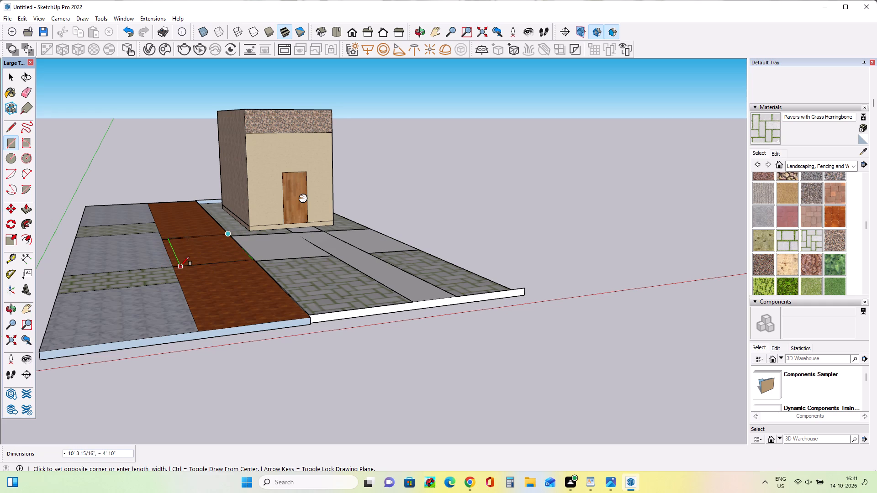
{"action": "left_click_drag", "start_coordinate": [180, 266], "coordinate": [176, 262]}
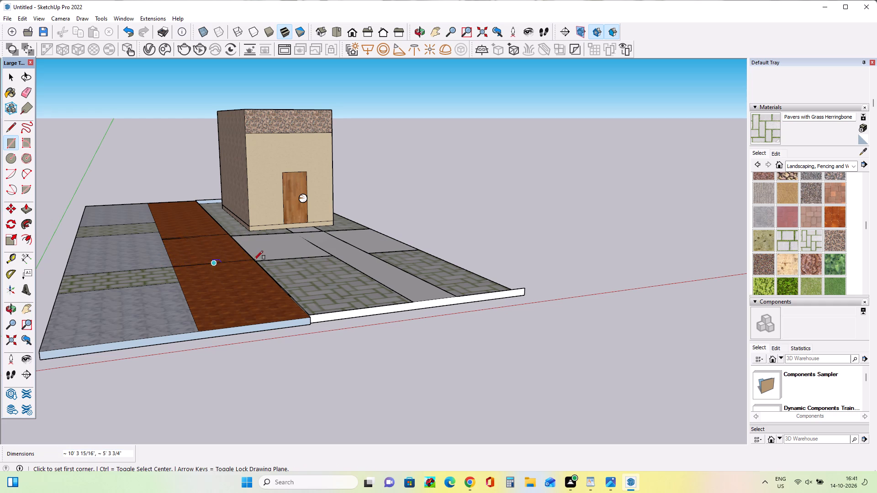
Erase the long edges of the door path from the paving in front of the building.
{"action": "left_click", "coordinate": [24, 89]}
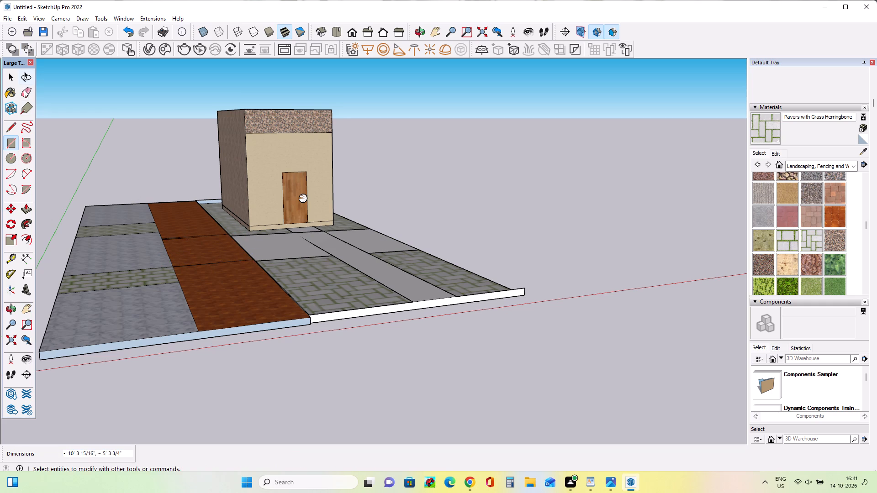
{"action": "left_click", "coordinate": [243, 246]}
{"action": "left_click", "coordinate": [242, 246]}
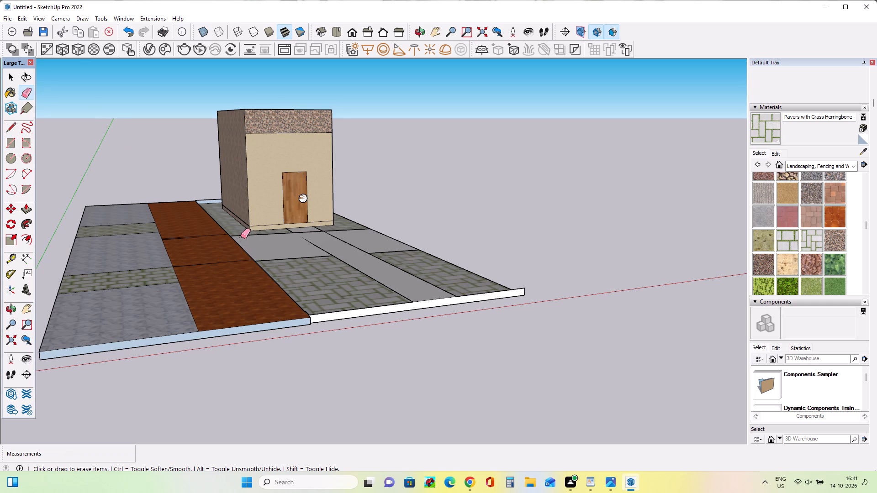
{"action": "left_click", "coordinate": [240, 234]}
{"action": "left_click", "coordinate": [309, 241]}
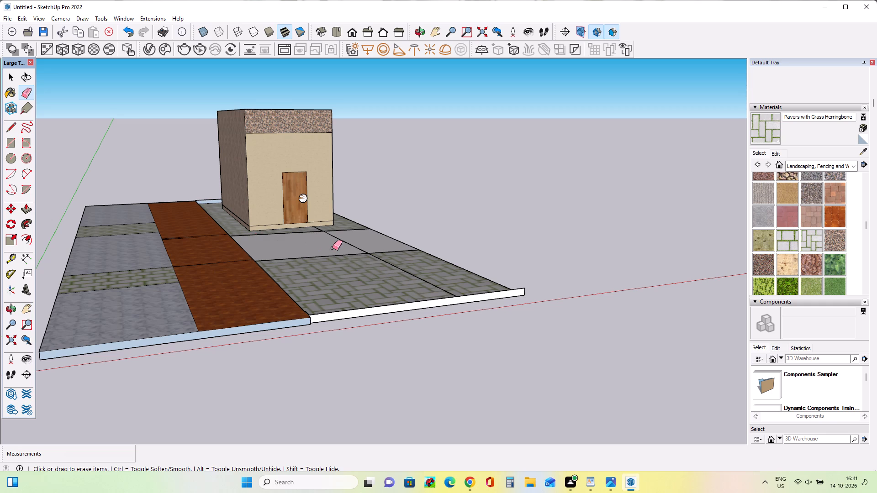
{"action": "left_click", "coordinate": [356, 247]}
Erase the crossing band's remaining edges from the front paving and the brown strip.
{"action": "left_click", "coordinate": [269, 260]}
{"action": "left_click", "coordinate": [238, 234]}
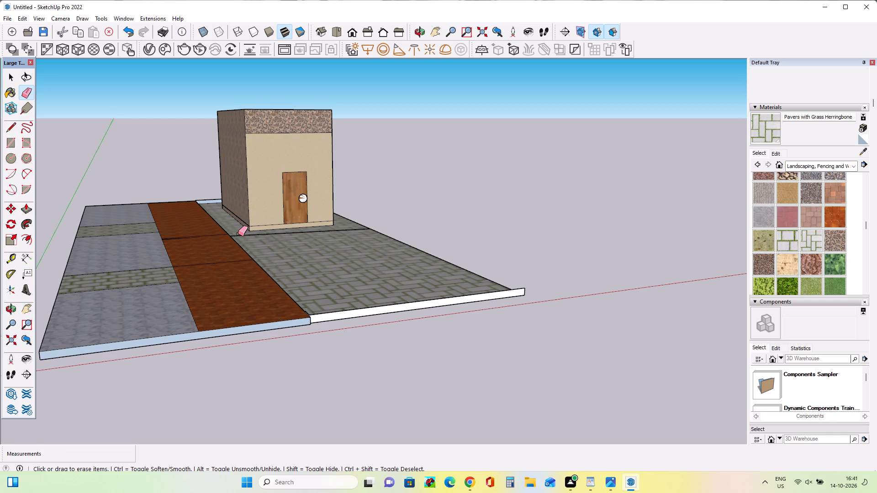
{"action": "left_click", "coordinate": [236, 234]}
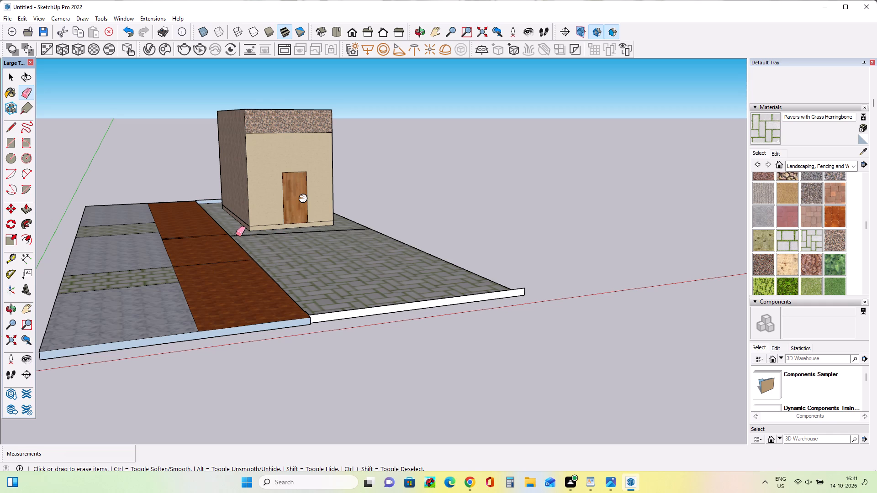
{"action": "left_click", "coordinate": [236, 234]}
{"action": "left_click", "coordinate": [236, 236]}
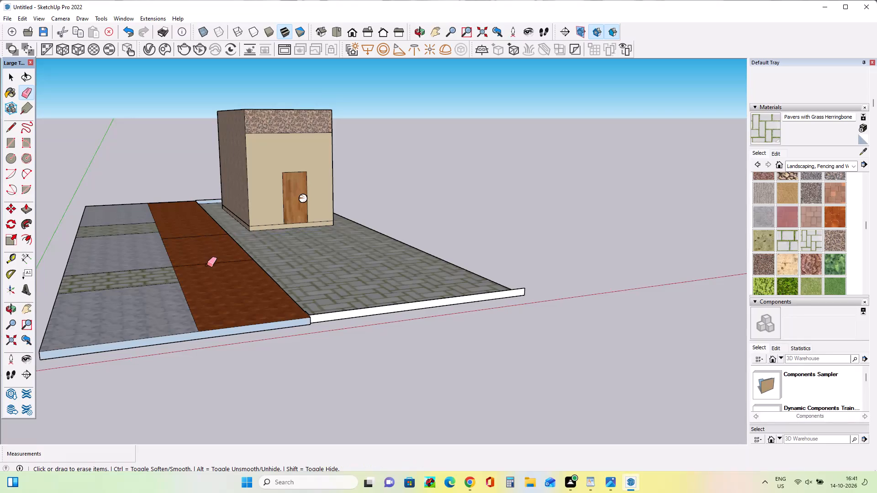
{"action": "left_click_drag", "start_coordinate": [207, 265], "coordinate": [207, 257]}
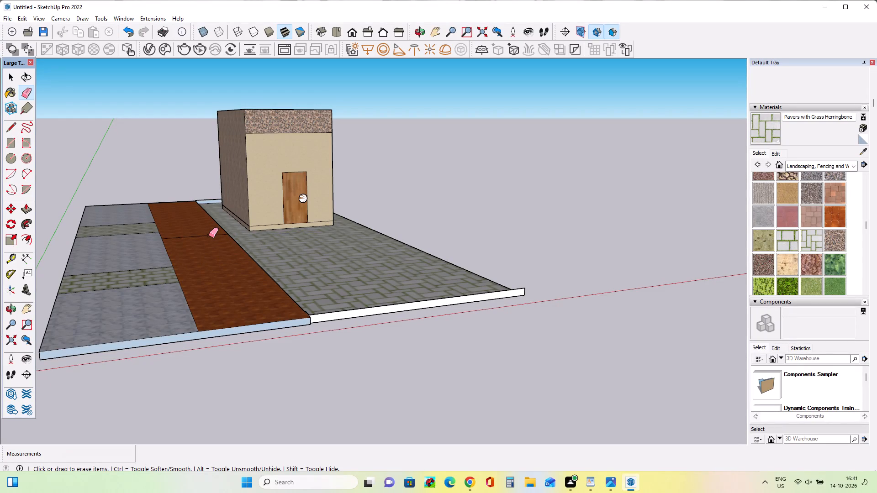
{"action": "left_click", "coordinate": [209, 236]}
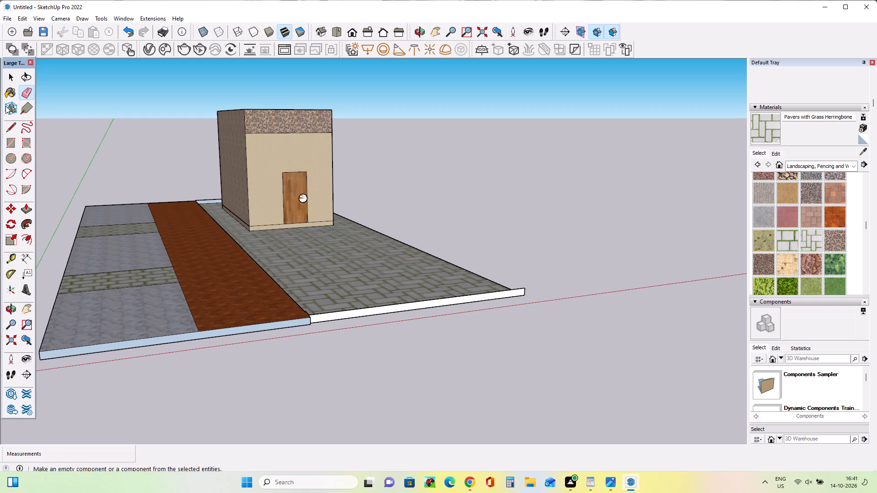
Draw a door-path rectangle about 3' 1 1/2" by 26' 6" from below the door to the front edge of the base.
{"action": "left_click", "coordinate": [6, 139]}
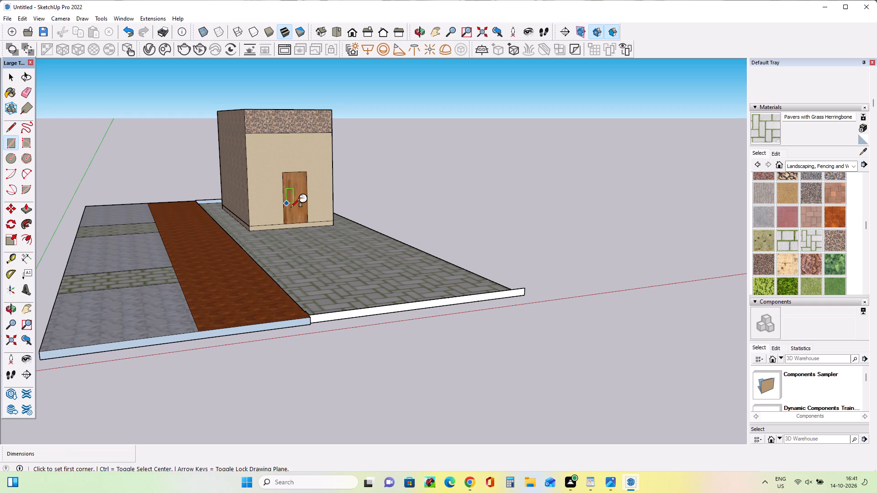
{"action": "left_click_drag", "start_coordinate": [271, 229], "coordinate": [353, 278]}
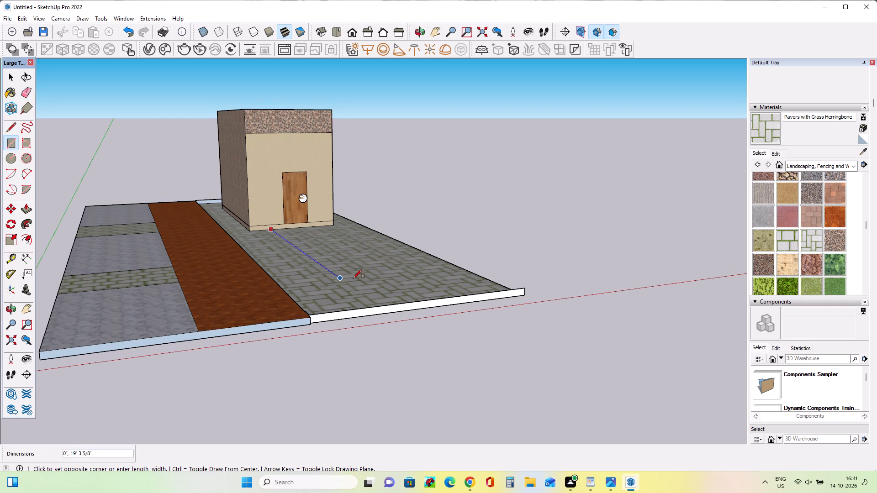
{"action": "left_click_drag", "start_coordinate": [353, 278], "coordinate": [441, 289]}
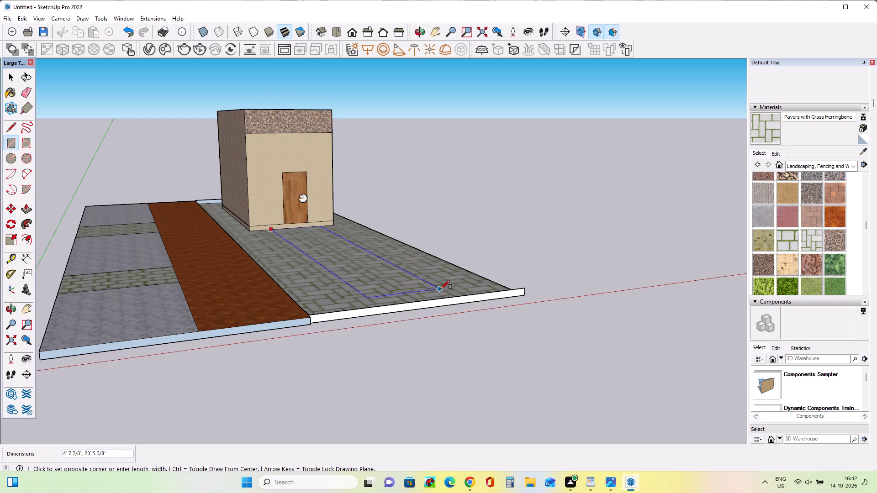
{"action": "left_click_drag", "start_coordinate": [441, 289], "coordinate": [442, 300]}
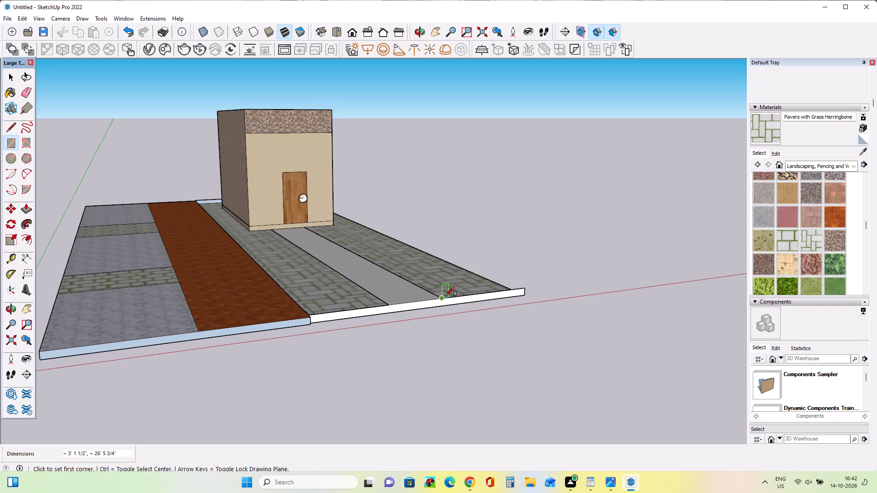
Paint the door path with Pea Gravel.
{"action": "left_click", "coordinate": [807, 237]}
{"action": "right_click", "coordinate": [807, 237]}
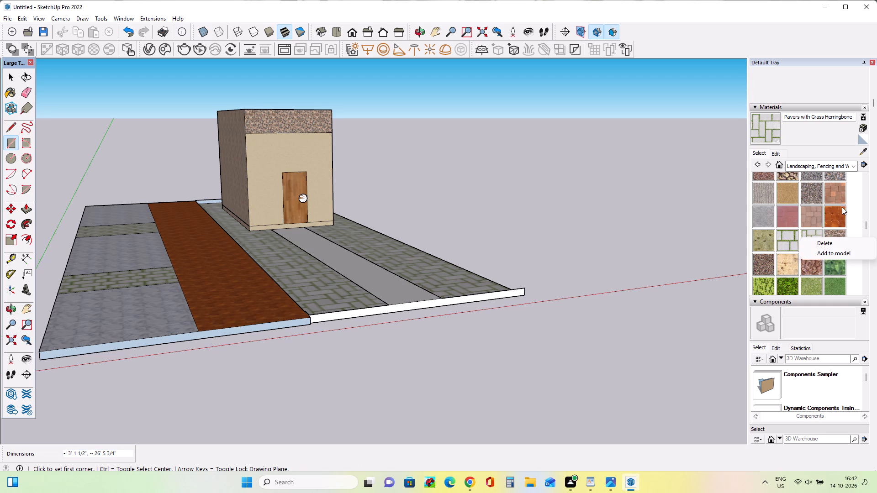
{"action": "left_click", "coordinate": [832, 235]}
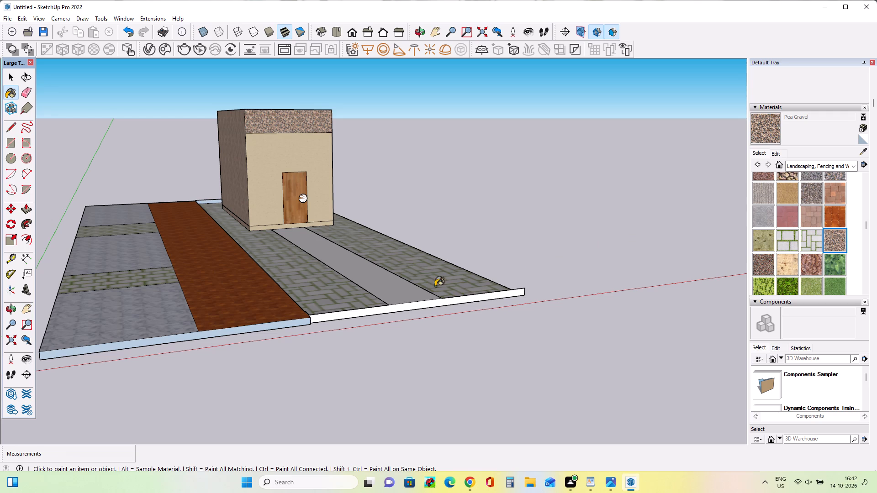
{"action": "left_click", "coordinate": [408, 295]}
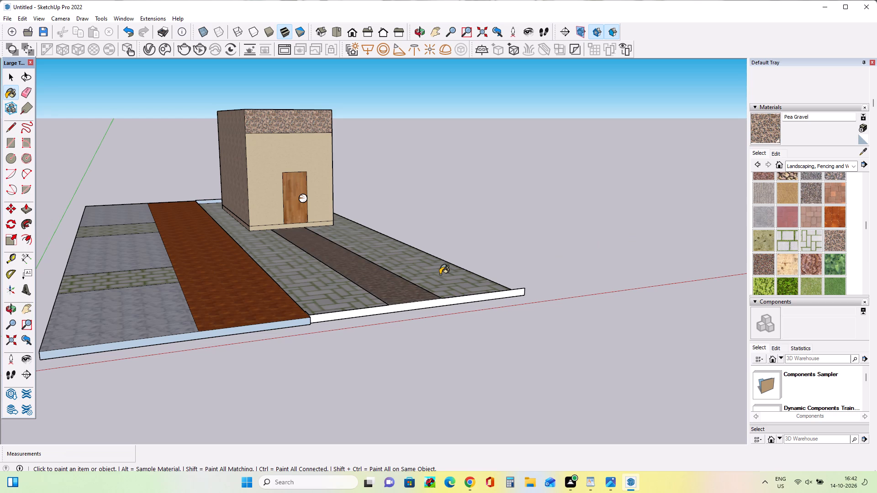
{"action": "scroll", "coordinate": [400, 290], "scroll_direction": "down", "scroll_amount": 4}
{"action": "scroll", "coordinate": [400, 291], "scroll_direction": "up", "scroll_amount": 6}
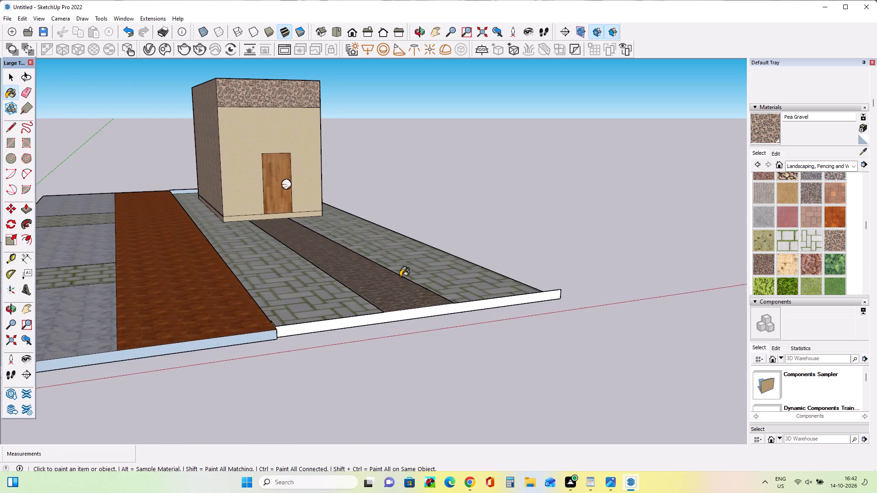
Examine the gravel surface of the door path up close.
{"action": "scroll", "coordinate": [400, 277], "scroll_direction": "up", "scroll_amount": 6}
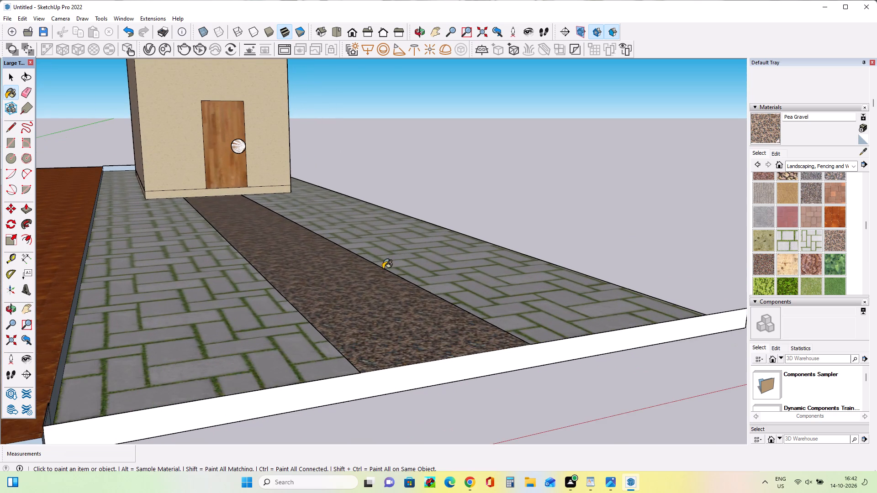
{"action": "scroll", "coordinate": [359, 273], "scroll_direction": "up", "scroll_amount": 10}
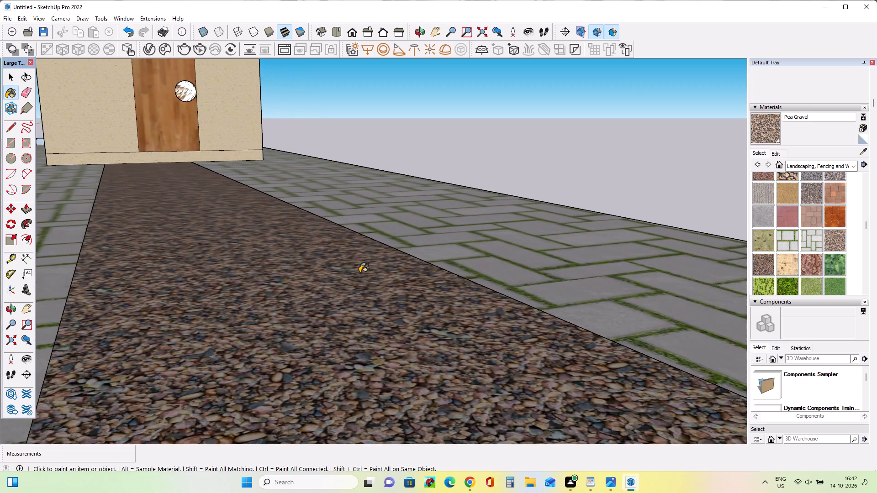
{"action": "scroll", "coordinate": [359, 273], "scroll_direction": "up", "scroll_amount": 1}
{"action": "scroll", "coordinate": [293, 338], "scroll_direction": "up", "scroll_amount": 11}
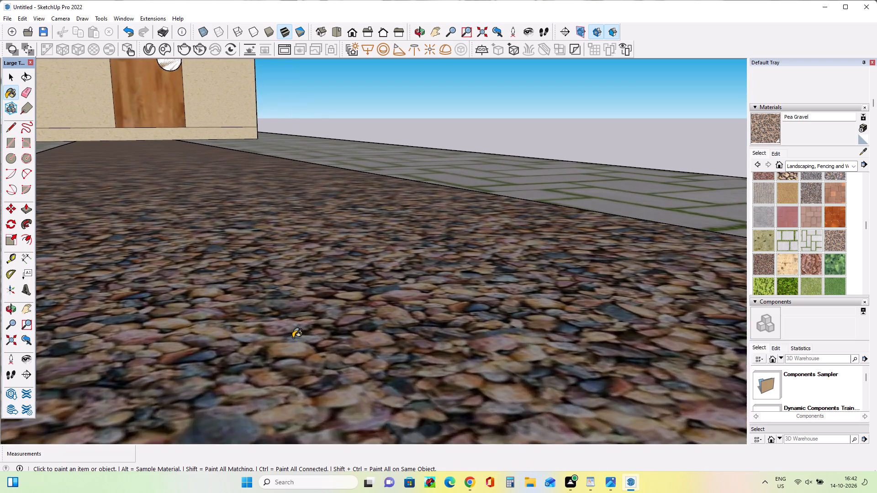
{"action": "scroll", "coordinate": [293, 338], "scroll_direction": "up", "scroll_amount": 18}
{"action": "scroll", "coordinate": [292, 338], "scroll_direction": "up", "scroll_amount": 8}
{"action": "scroll", "coordinate": [292, 338], "scroll_direction": "down", "scroll_amount": 4}
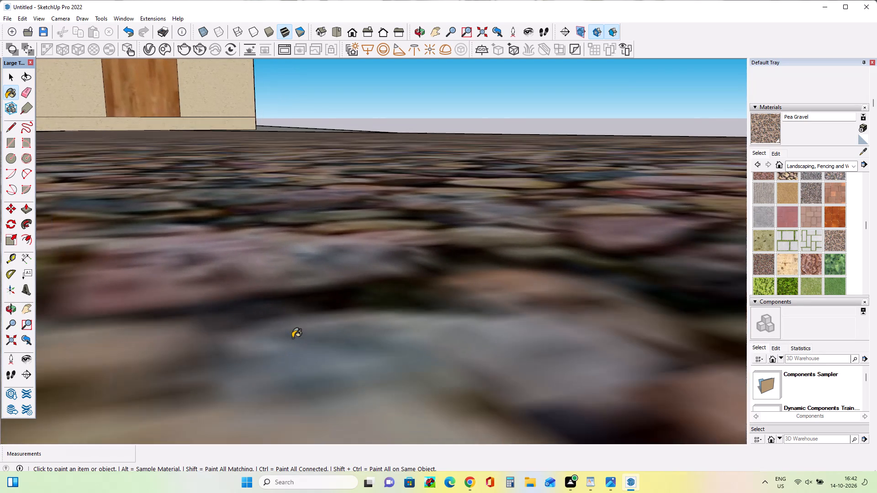
{"action": "scroll", "coordinate": [292, 338], "scroll_direction": "down", "scroll_amount": 20}
{"action": "scroll", "coordinate": [292, 338], "scroll_direction": "down", "scroll_amount": 7}
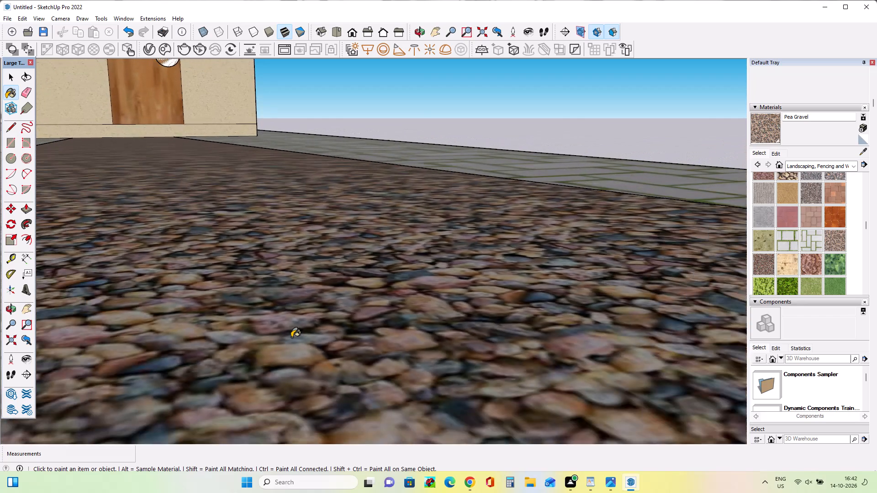
{"action": "scroll", "coordinate": [291, 337], "scroll_direction": "down", "scroll_amount": 14}
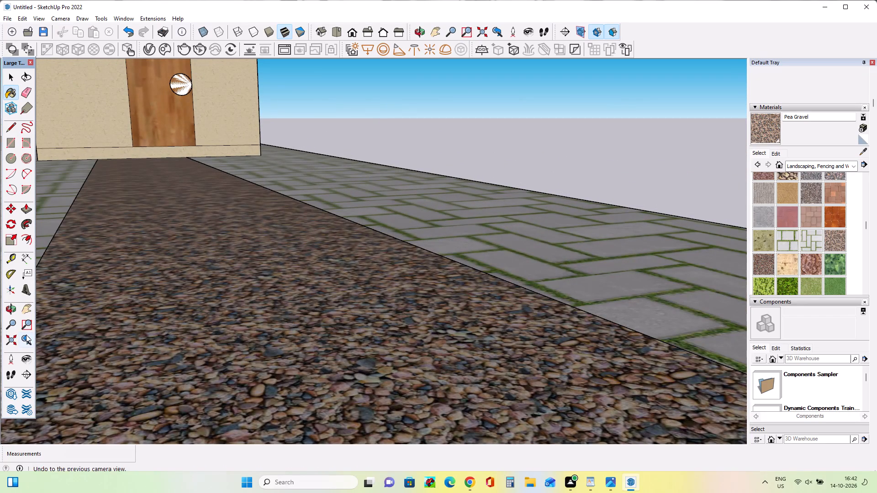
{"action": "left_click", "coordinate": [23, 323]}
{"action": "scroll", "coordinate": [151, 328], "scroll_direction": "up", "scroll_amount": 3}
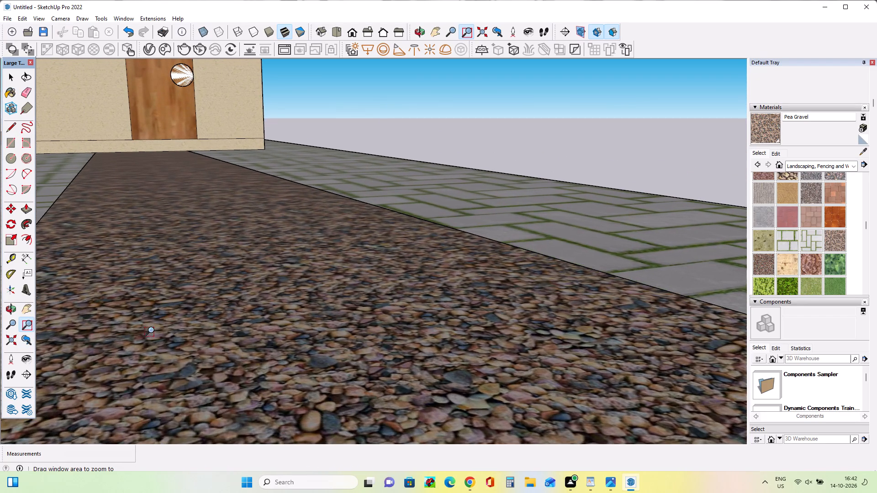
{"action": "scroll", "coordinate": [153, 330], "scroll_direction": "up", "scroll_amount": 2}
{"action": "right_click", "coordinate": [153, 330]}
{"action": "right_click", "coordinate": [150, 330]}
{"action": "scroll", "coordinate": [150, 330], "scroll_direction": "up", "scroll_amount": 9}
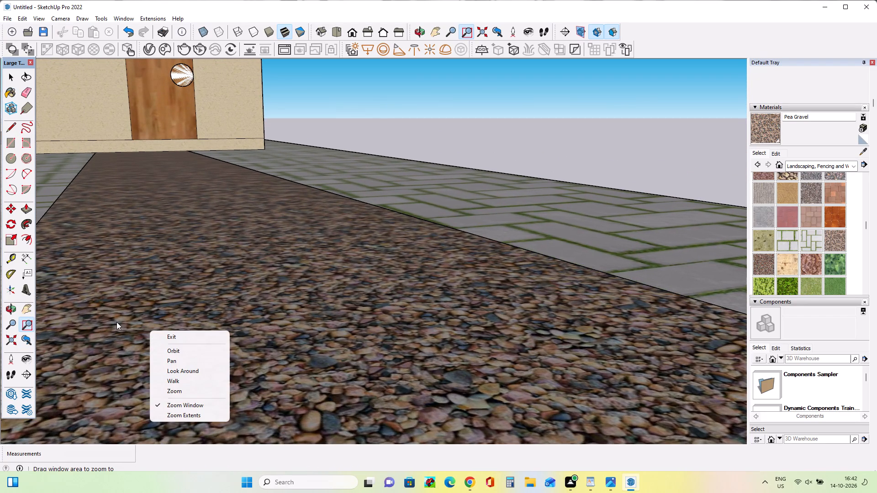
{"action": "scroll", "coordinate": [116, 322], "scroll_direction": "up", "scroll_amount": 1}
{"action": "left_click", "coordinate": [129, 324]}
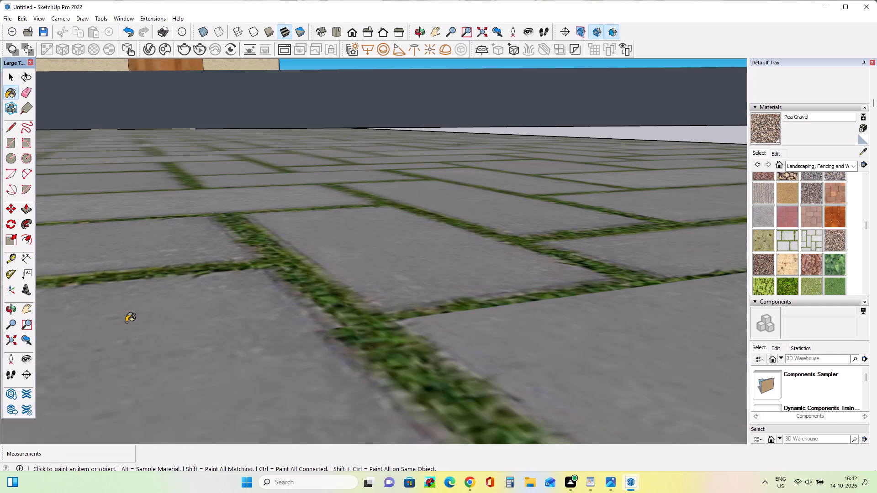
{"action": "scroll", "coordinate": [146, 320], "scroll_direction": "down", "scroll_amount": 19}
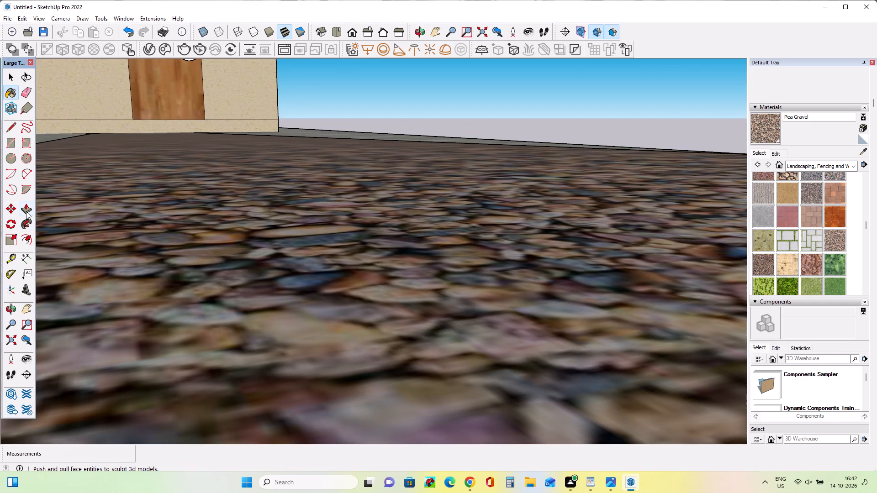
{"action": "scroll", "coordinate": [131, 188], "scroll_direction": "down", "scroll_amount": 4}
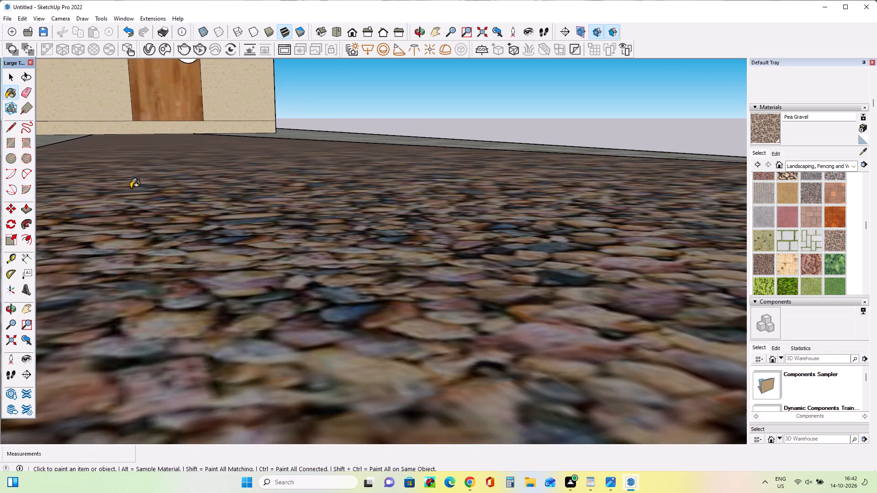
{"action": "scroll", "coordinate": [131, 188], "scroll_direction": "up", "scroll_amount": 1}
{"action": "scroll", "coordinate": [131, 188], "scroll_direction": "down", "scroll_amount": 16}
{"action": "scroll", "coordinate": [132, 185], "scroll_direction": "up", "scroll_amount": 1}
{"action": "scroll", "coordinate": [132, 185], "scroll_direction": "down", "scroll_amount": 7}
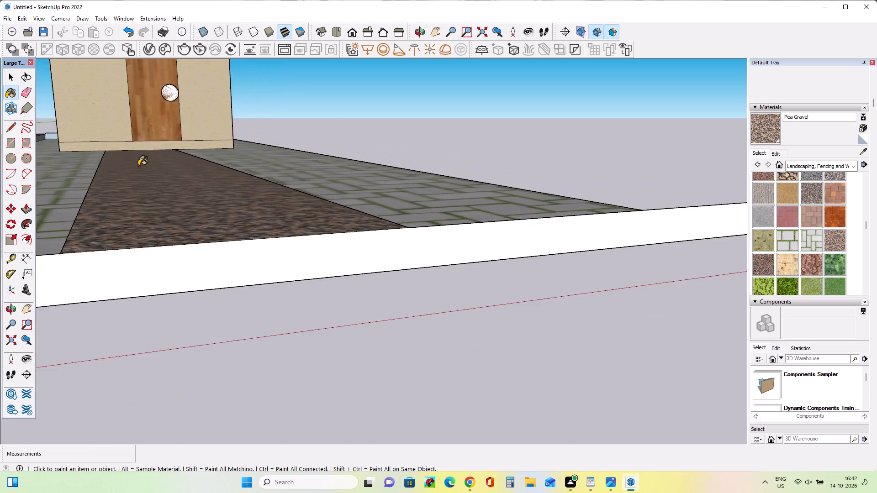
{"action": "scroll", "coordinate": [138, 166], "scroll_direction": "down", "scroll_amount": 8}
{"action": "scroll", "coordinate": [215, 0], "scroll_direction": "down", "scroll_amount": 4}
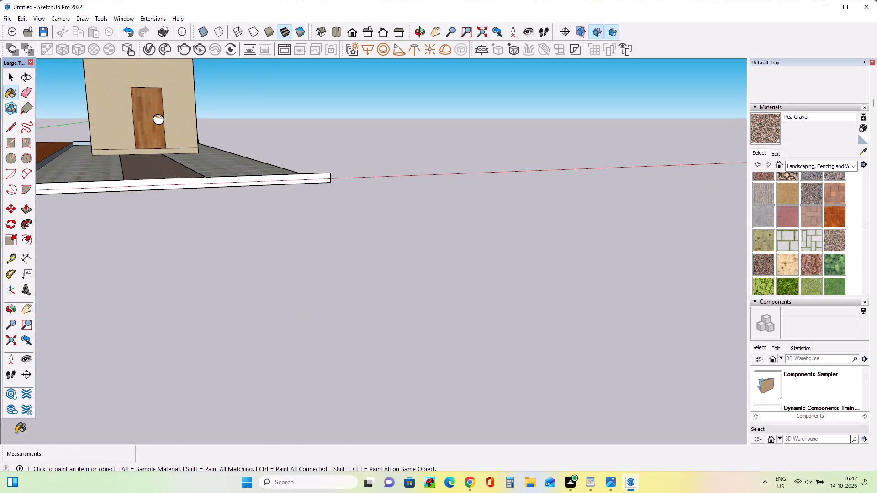
Place a guide line parallel to the side slab's outer edge, about 24' 7" away from it.
{"action": "left_click", "coordinate": [31, 311]}
{"action": "left_click_drag", "start_coordinate": [127, 180], "coordinate": [488, 281]}
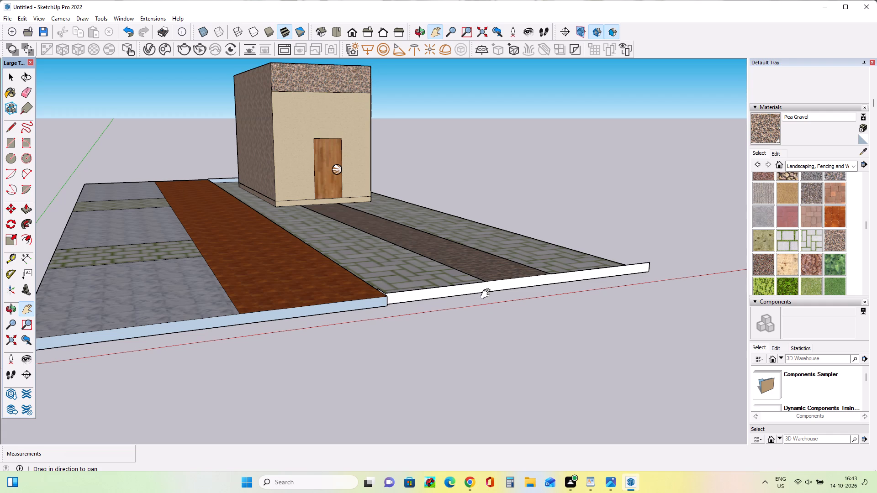
{"action": "left_click", "coordinate": [9, 259]}
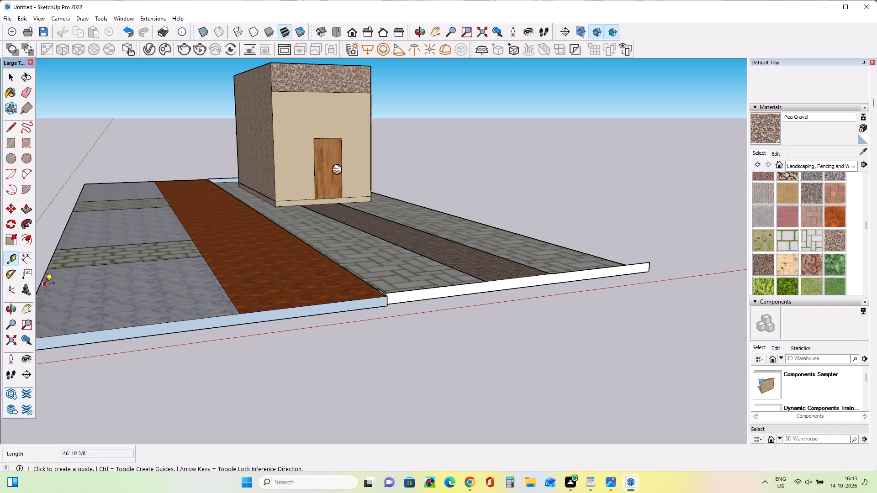
{"action": "left_click_drag", "start_coordinate": [42, 279], "coordinate": [110, 280]}
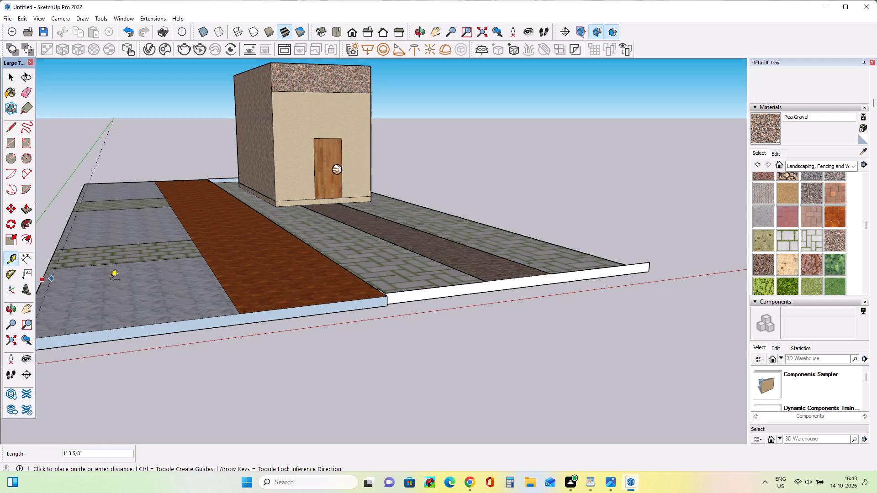
{"action": "left_click_drag", "start_coordinate": [110, 280], "coordinate": [538, 239]}
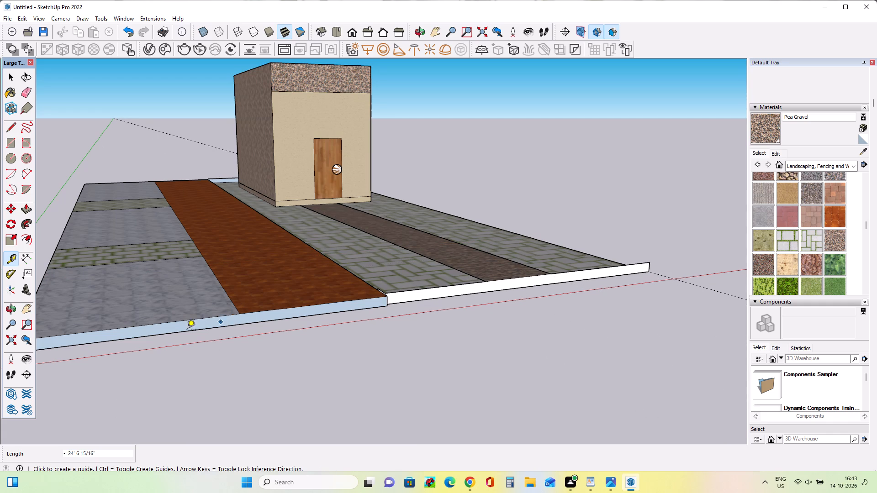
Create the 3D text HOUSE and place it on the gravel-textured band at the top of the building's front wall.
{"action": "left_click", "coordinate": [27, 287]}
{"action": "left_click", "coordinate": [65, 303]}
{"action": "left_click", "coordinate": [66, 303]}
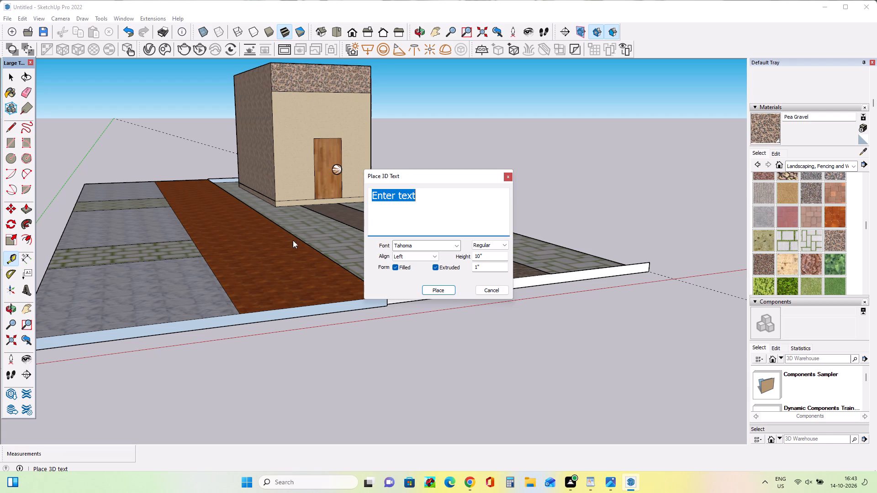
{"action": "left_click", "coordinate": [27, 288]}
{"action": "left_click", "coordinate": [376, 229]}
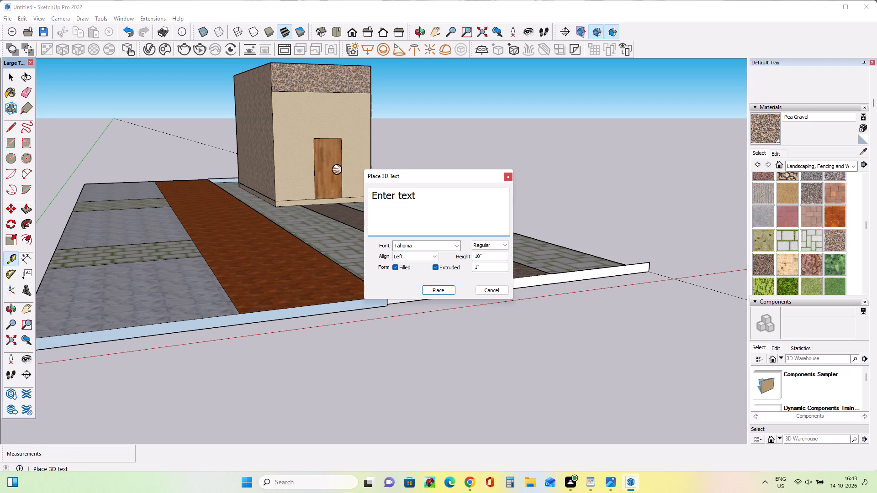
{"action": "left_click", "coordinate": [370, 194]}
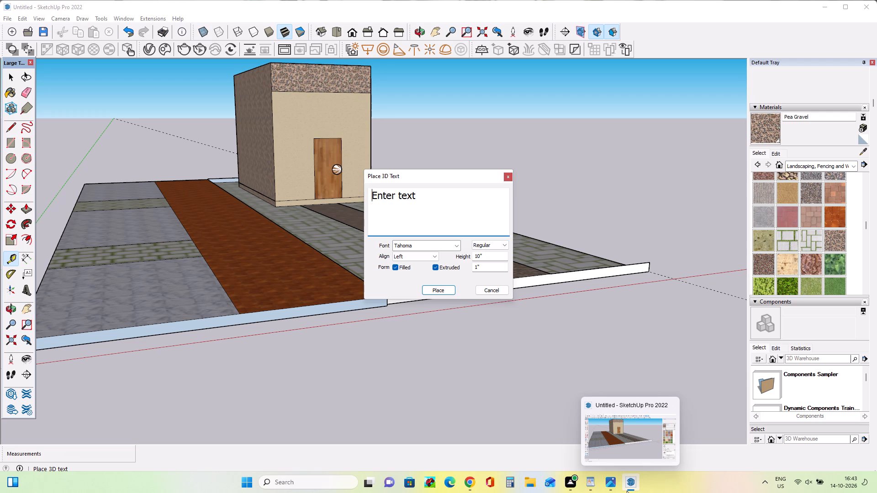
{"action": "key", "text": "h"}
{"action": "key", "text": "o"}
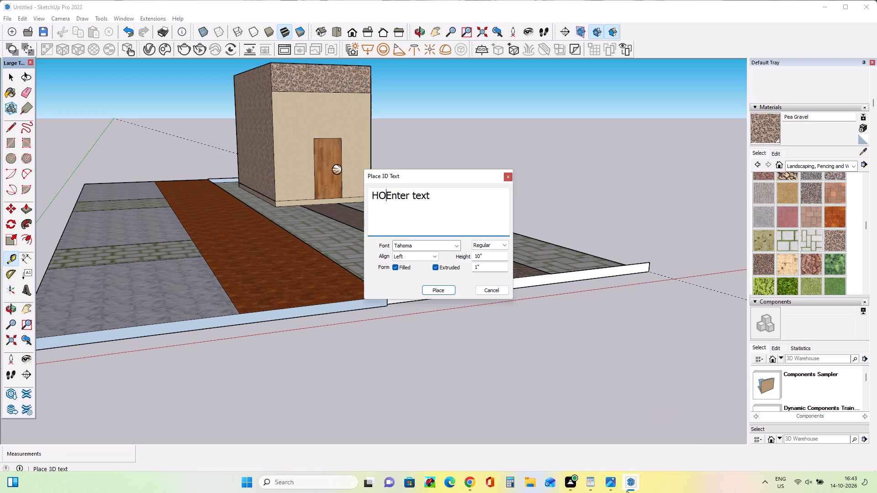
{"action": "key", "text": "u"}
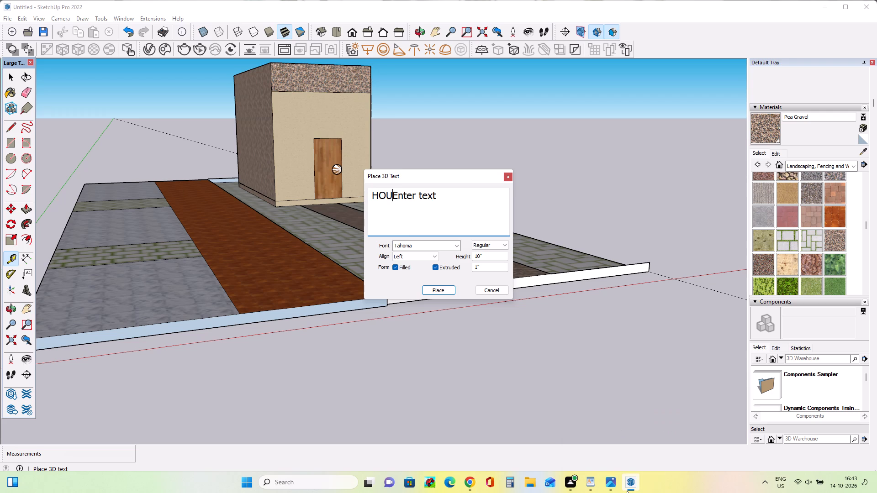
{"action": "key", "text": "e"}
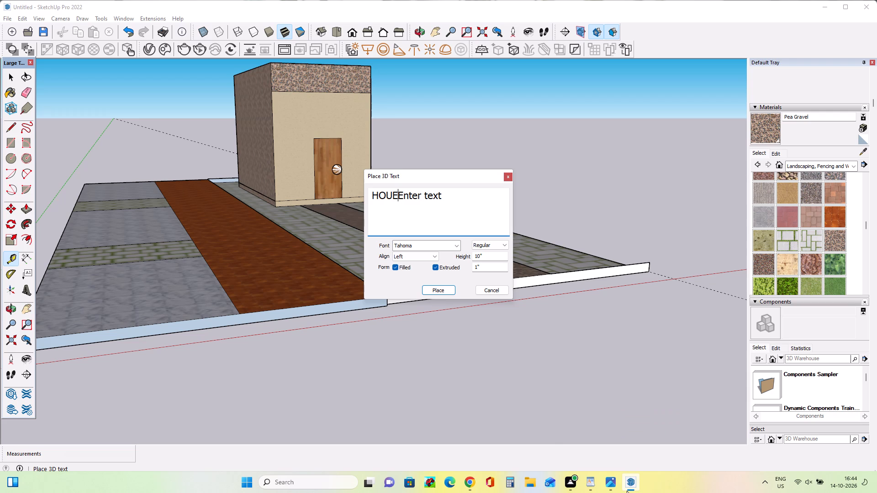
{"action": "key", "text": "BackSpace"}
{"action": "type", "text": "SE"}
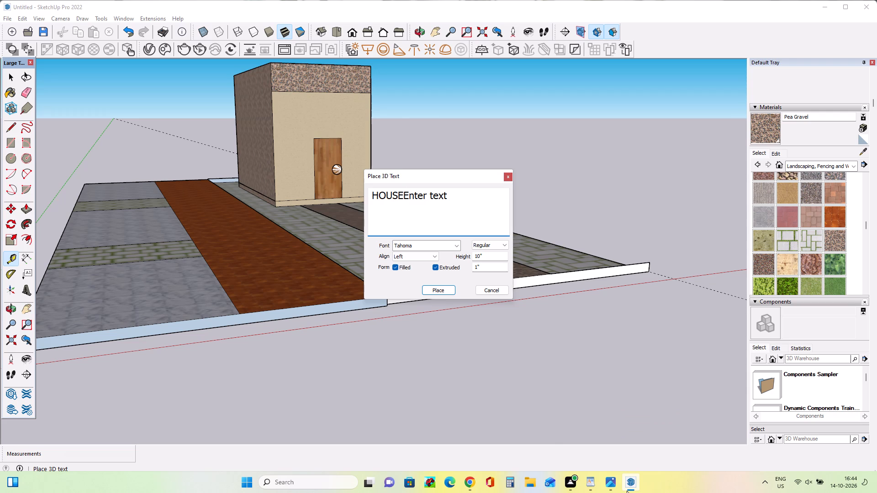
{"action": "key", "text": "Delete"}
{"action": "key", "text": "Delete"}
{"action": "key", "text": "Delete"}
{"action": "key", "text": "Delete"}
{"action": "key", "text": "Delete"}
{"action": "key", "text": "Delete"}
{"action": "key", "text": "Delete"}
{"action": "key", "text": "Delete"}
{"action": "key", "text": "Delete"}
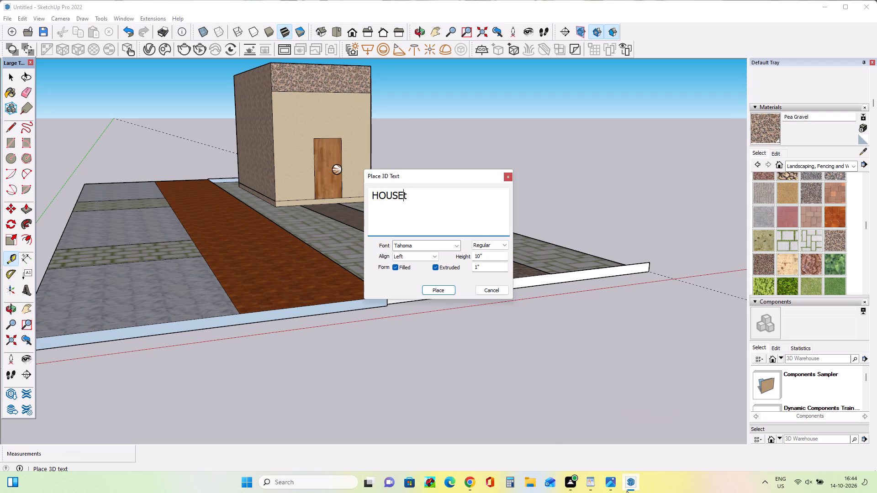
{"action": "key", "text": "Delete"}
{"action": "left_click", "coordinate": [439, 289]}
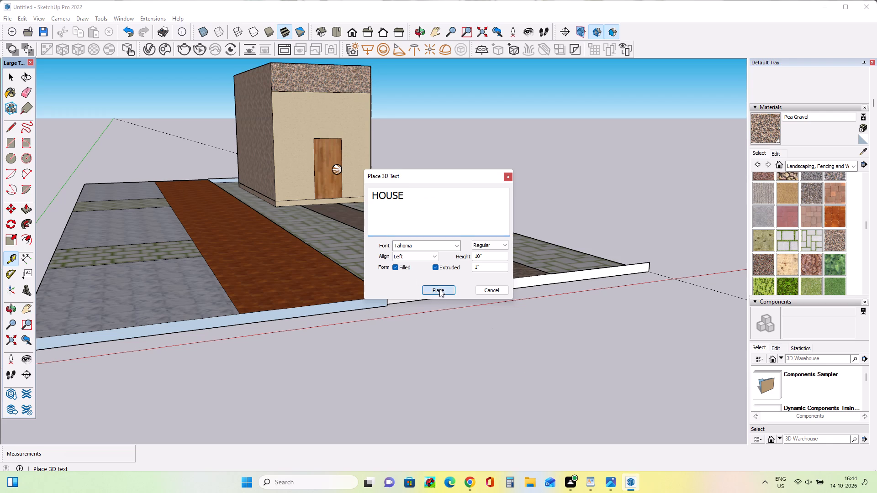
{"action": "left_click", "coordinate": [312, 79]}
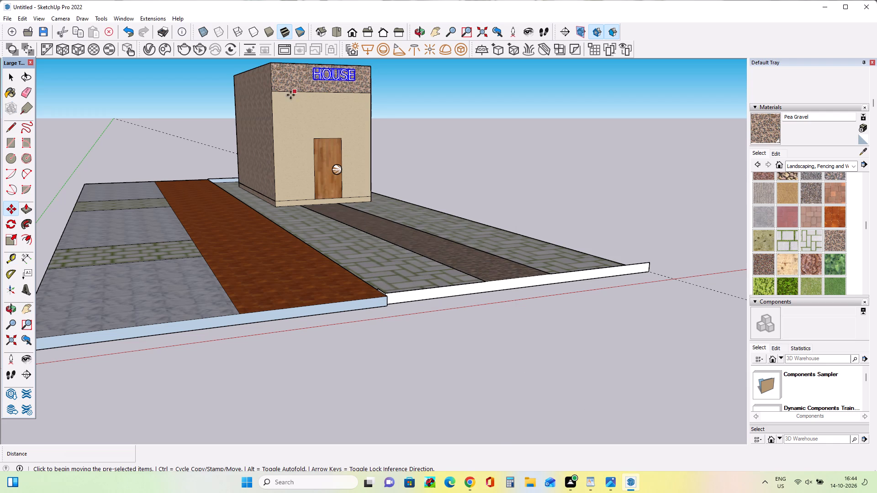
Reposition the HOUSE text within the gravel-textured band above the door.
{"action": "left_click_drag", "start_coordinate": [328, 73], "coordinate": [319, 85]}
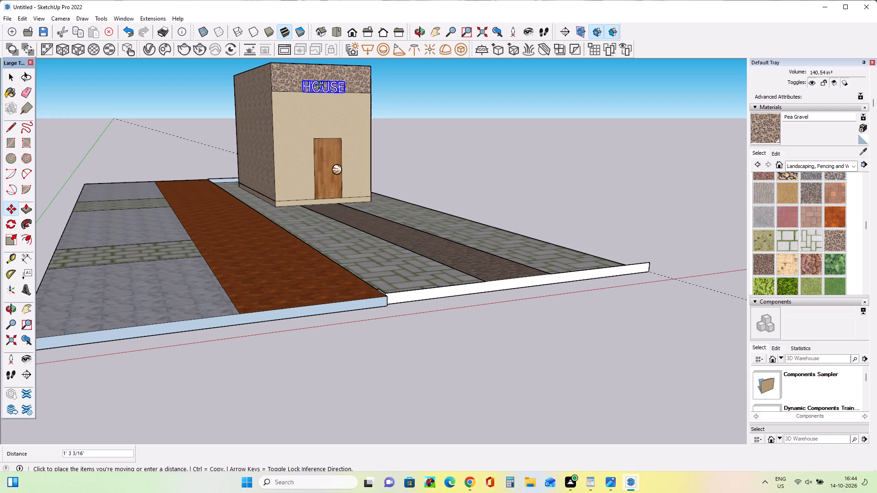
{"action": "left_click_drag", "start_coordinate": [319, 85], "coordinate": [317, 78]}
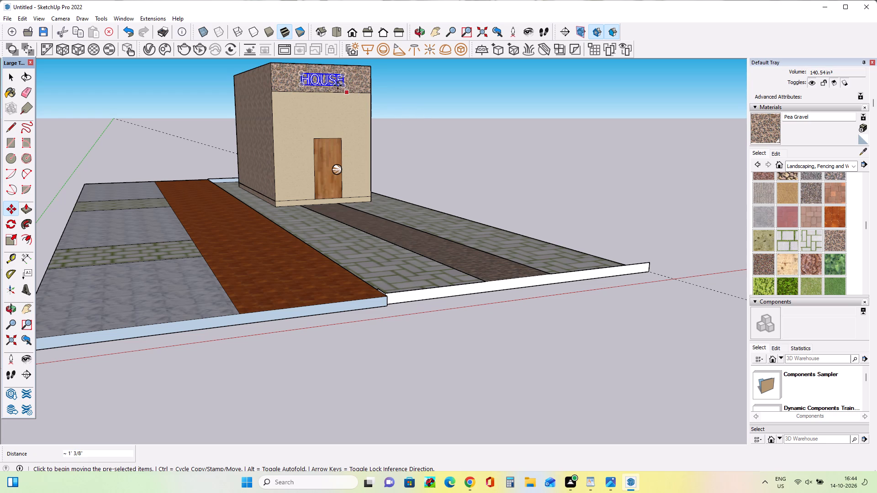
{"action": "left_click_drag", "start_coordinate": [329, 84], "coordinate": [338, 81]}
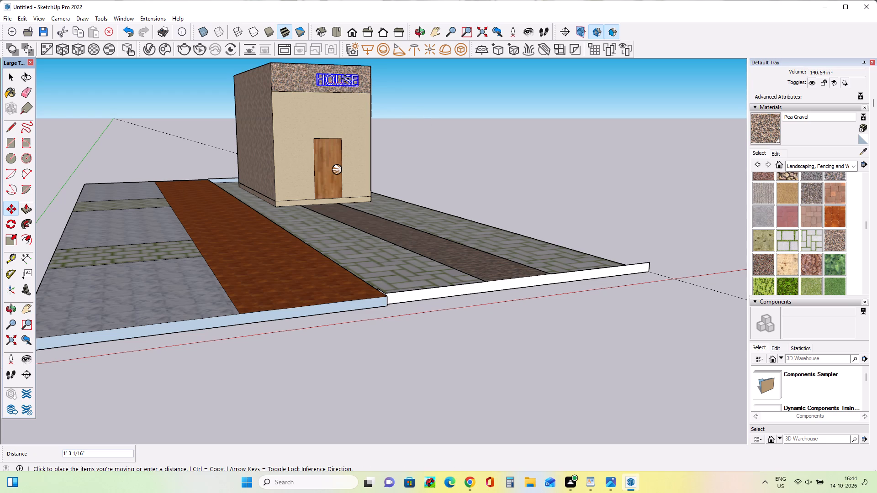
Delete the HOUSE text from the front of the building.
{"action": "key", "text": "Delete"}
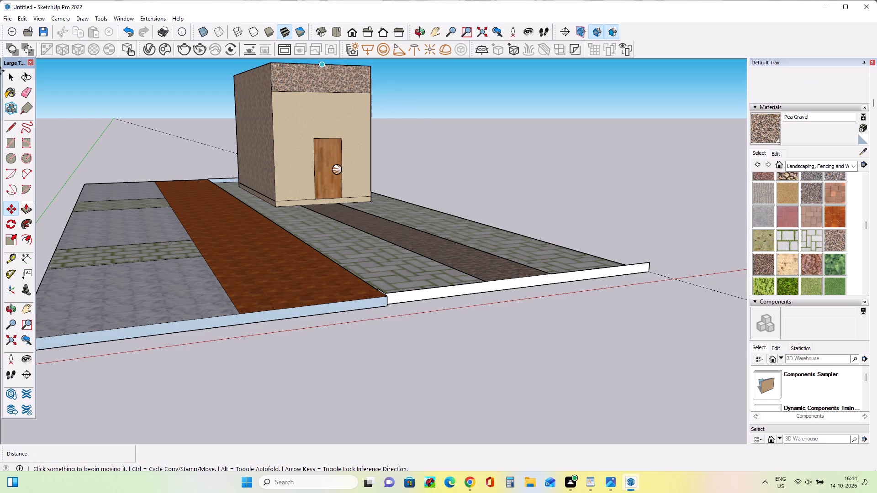
Start a new 3D text and enter MY BUEATIFUL as its wording in place of the default text.
{"action": "left_click", "coordinate": [25, 287]}
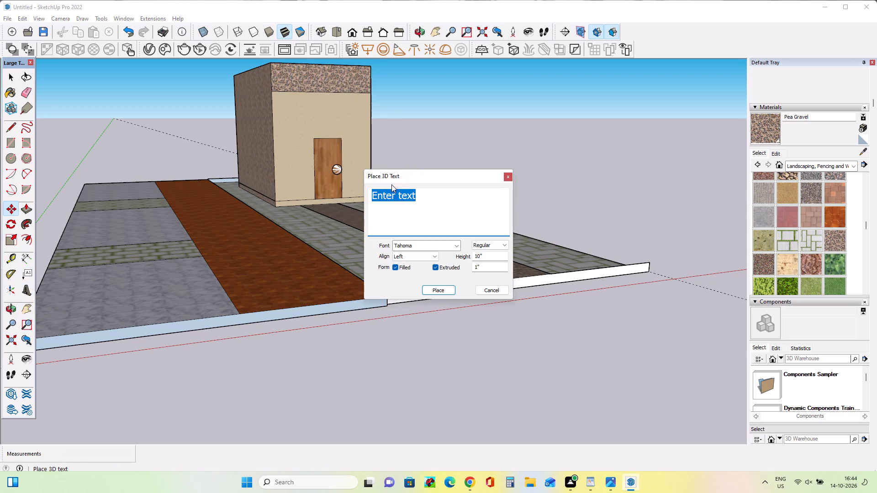
{"action": "key", "text": "Delete"}
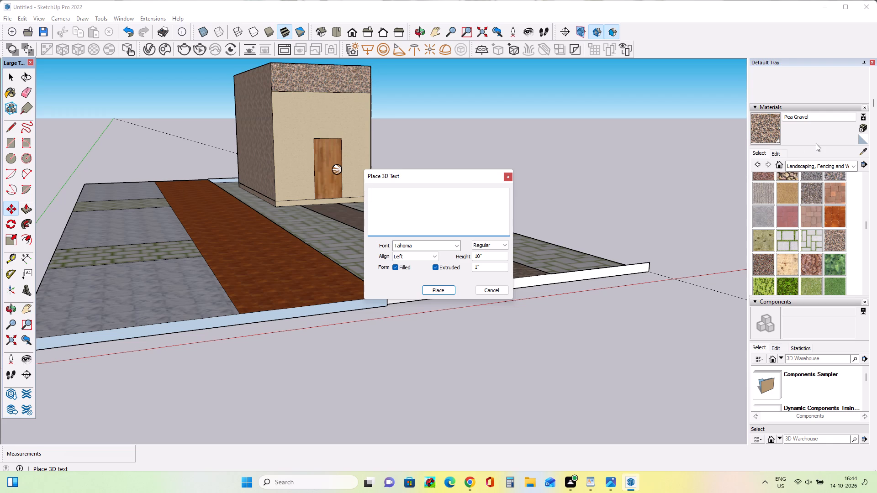
{"action": "key", "text": "m"}
{"action": "type", "text": "Y"}
{"action": "key", "text": "space"}
{"action": "key", "text": "b"}
{"action": "type", "text": "UETI"}
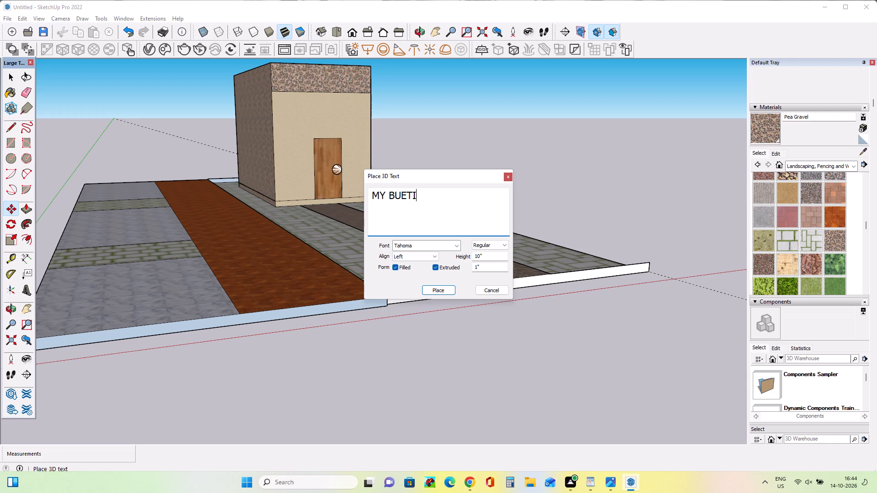
{"action": "key", "text": "f"}
{"action": "type", "text": "UL"}
{"action": "key", "text": "BackSpace"}
{"action": "key", "text": "BackSpace"}
{"action": "key", "text": "BackSpace"}
{"action": "key", "text": "BackSpace"}
{"action": "key", "text": "BackSpace"}
{"action": "key", "text": "a"}
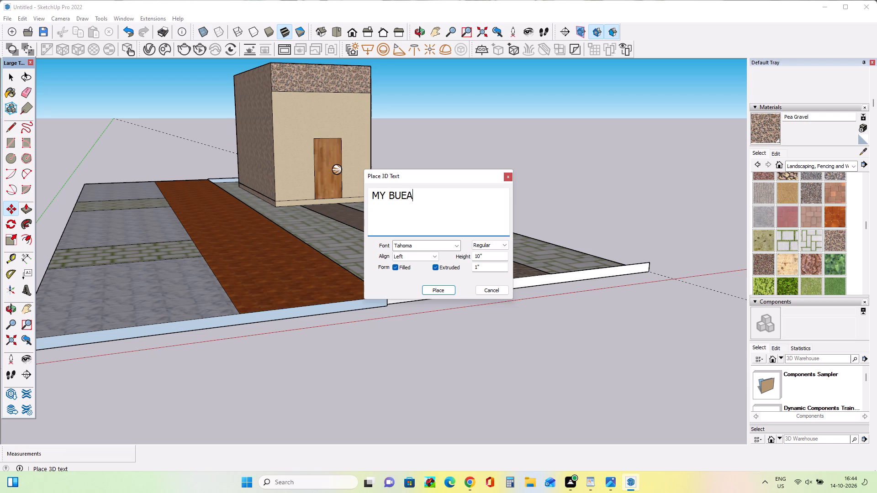
{"action": "type", "text": "TI"}
{"action": "key", "text": "f"}
{"action": "type", "text": "UL"}
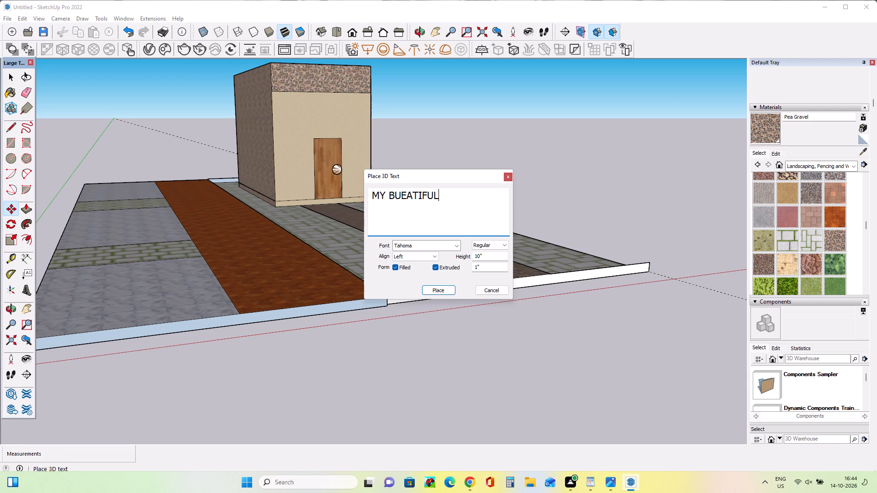
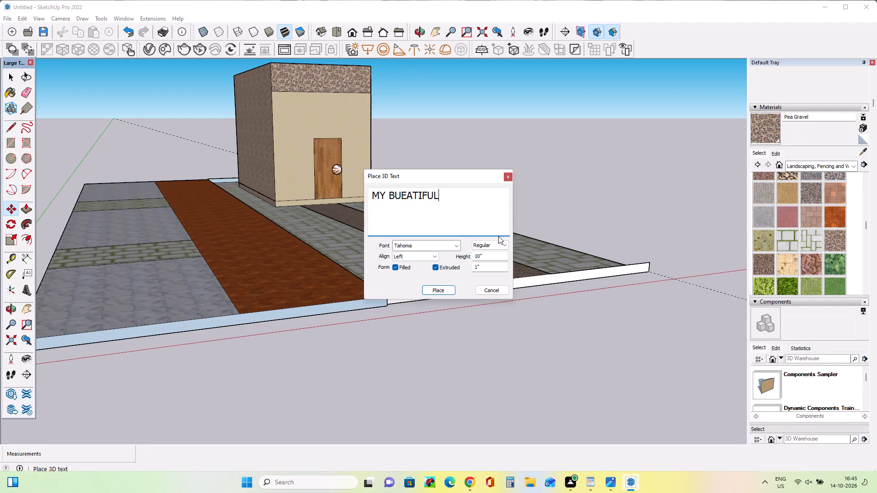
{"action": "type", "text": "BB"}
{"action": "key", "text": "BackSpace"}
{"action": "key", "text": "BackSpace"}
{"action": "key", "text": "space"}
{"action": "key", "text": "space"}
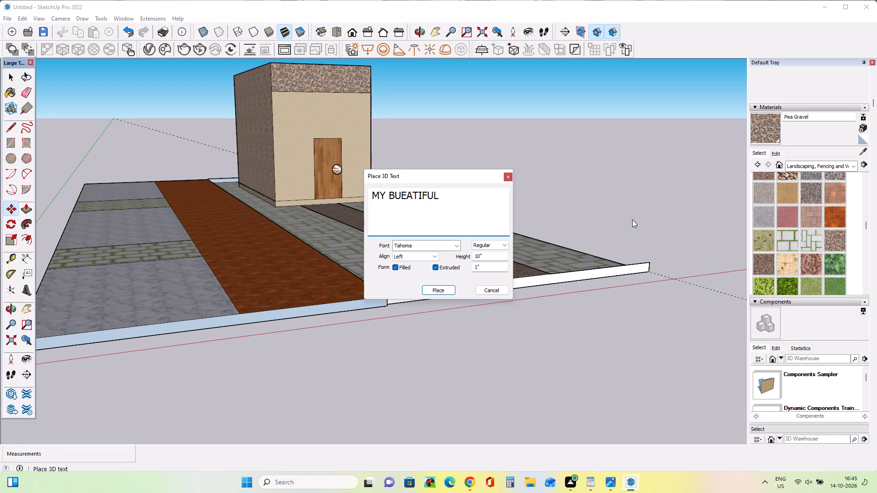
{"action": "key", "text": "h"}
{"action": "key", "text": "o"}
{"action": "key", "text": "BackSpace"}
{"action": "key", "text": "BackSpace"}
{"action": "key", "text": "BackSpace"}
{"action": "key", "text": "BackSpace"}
Replace the MY BUEATIFUL wording of the 3D text with WEICOME TO BLACK MAGIC HOUSE.
{"action": "key", "text": "BackSpace"}
{"action": "key", "text": "BackSpace"}
{"action": "key", "text": "BackSpace"}
{"action": "key", "text": "BackSpace"}
{"action": "key", "text": "BackSpace"}
{"action": "key", "text": "BackSpace"}
{"action": "key", "text": "BackSpace"}
{"action": "key", "text": "BackSpace"}
{"action": "key", "text": "BackSpace"}
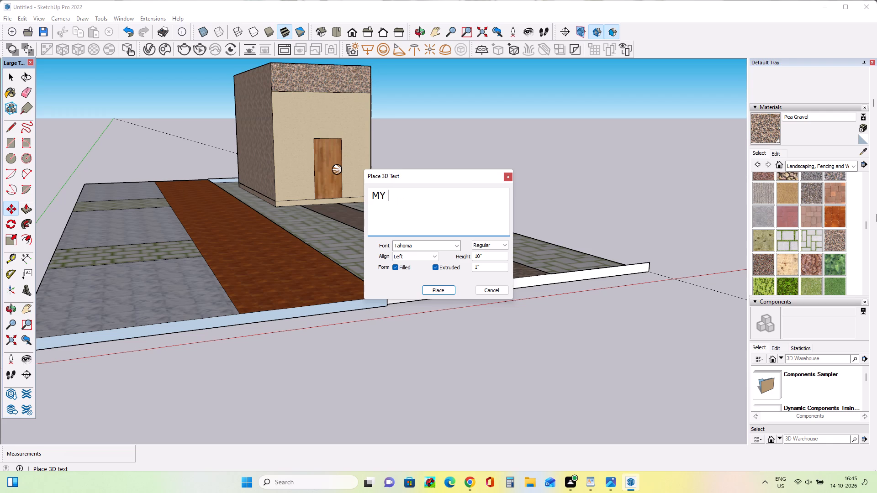
{"action": "key", "text": "BackSpace"}
{"action": "key", "text": "BackSpace"}
{"action": "key", "text": "BackSpace"}
{"action": "type", "text": "WE"}
{"action": "key", "text": "i"}
{"action": "key", "text": "c"}
{"action": "type", "text": "OME"}
{"action": "key", "text": "space"}
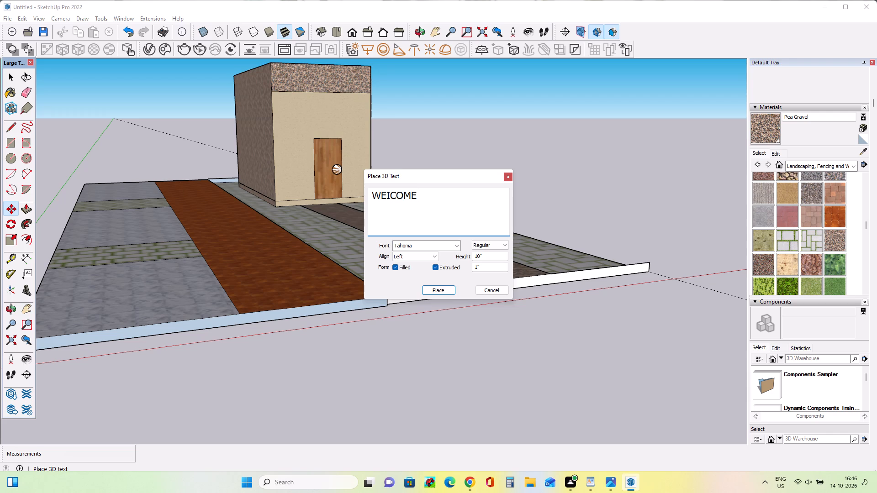
{"action": "key", "text": "t"}
{"action": "key", "text": "o"}
{"action": "key", "text": "space"}
{"action": "key", "text": "b"}
{"action": "key", "text": "i"}
{"action": "key", "text": "BackSpace"}
{"action": "type", "text": "LA"}
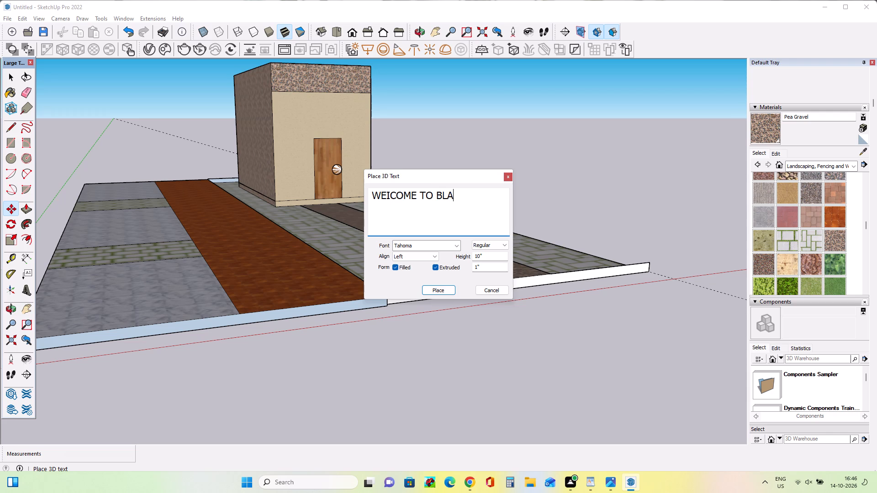
{"action": "key", "text": "c"}
{"action": "type", "text": "K"}
{"action": "key", "text": "space"}
{"action": "key", "text": "space"}
{"action": "key", "text": "m"}
{"action": "type", "text": "AG"}
{"action": "key", "text": "i"}
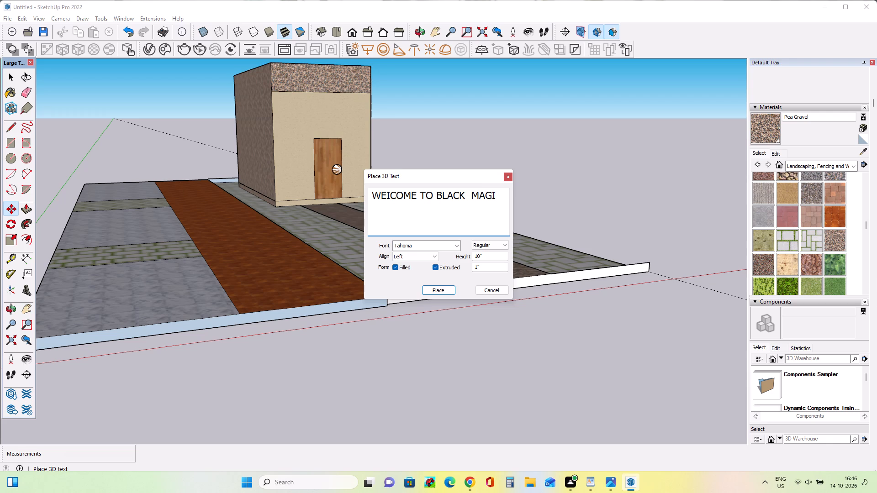
{"action": "type", "text": "C"}
{"action": "key", "text": "space"}
{"action": "key", "text": "h"}
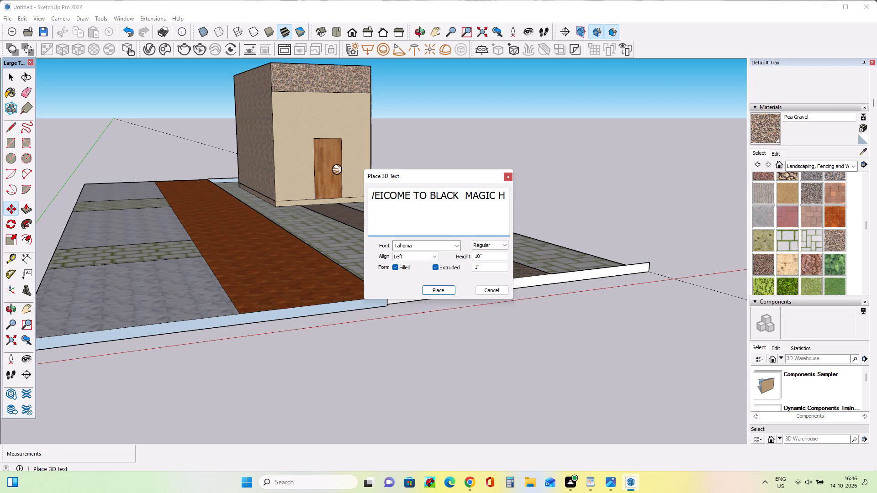
{"action": "type", "text": "OU"}
{"action": "type", "text": "ES"}
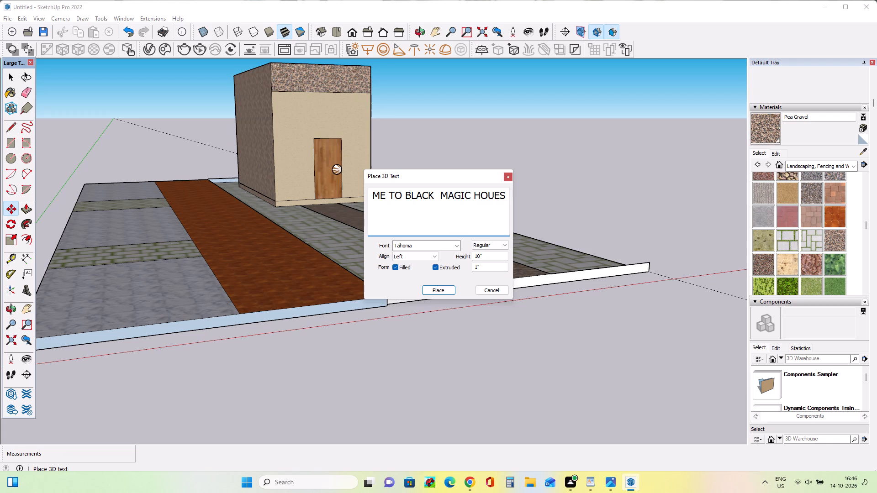
{"action": "key", "text": "BackSpace"}
{"action": "key", "text": "BackSpace"}
{"action": "type", "text": "SE"}
Place the 3D text on the building's front and move it about 9 ft so it runs across the wall above the door.
{"action": "left_click", "coordinate": [435, 291]}
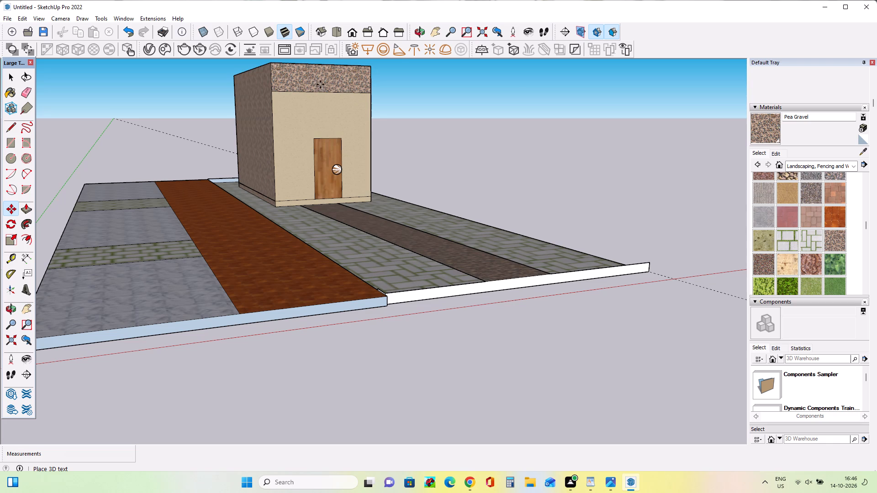
{"action": "left_click", "coordinate": [320, 82]}
{"action": "left_click_drag", "start_coordinate": [320, 81], "coordinate": [275, 79]}
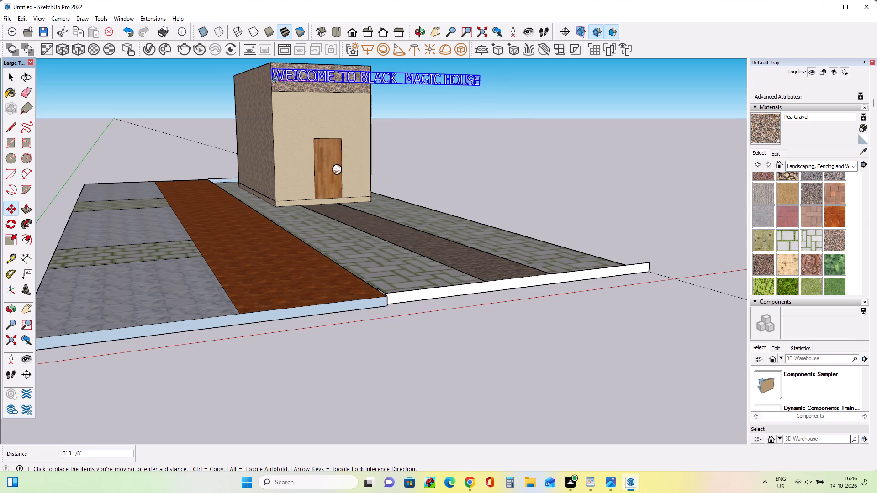
{"action": "left_click_drag", "start_coordinate": [275, 79], "coordinate": [210, 120]}
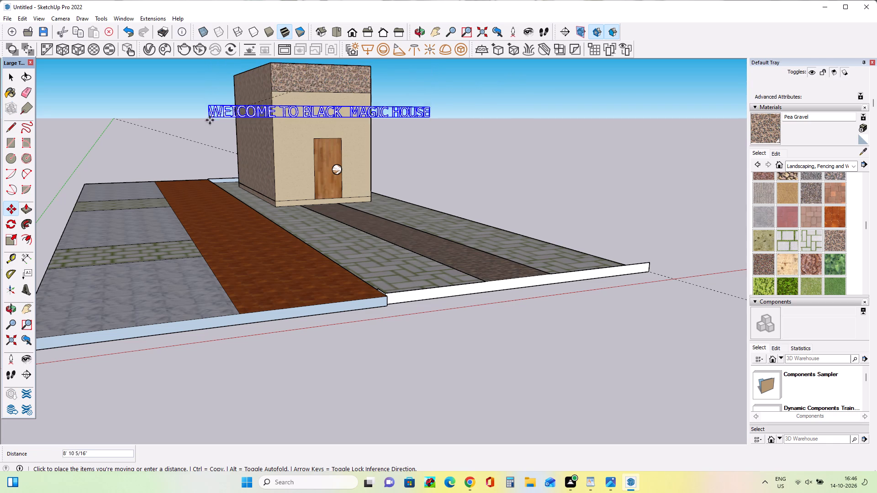
{"action": "left_click_drag", "start_coordinate": [210, 120], "coordinate": [209, 121]}
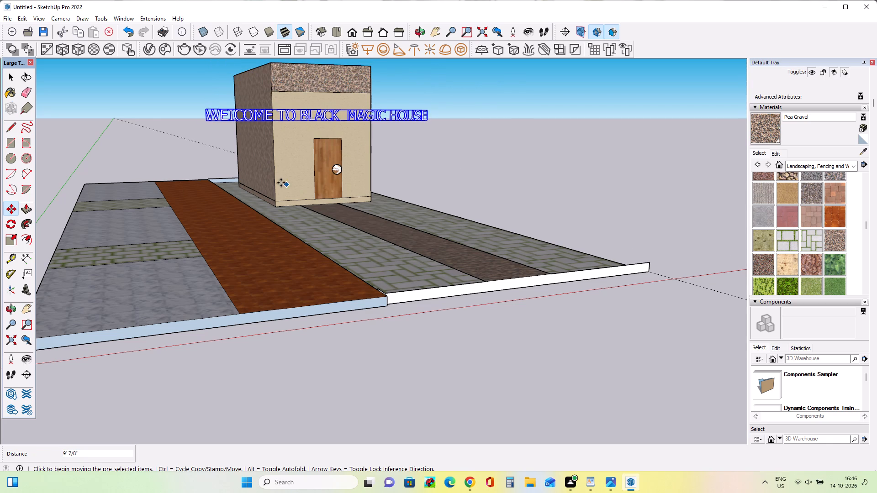
Draw an upright rectangle about 6' 4" by 10" just above the building's roof line as a sign board.
{"action": "left_click", "coordinate": [27, 310]}
{"action": "left_click_drag", "start_coordinate": [179, 296], "coordinate": [183, 317]}
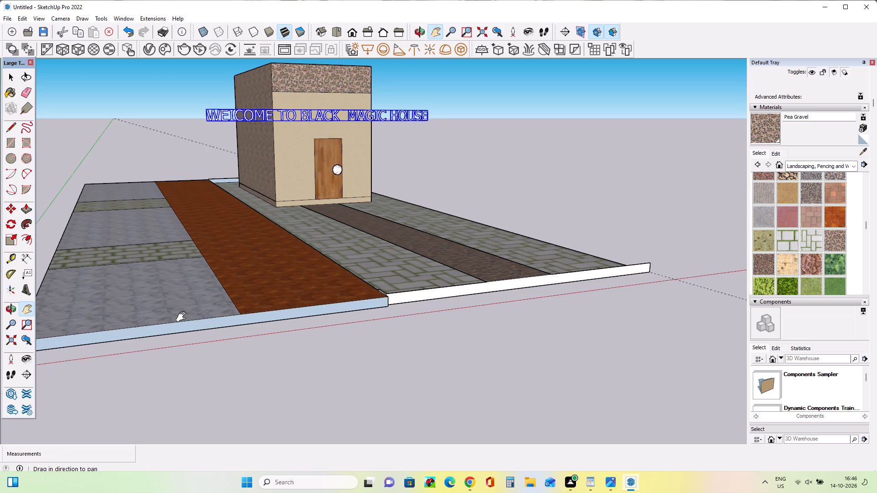
{"action": "left_click_drag", "start_coordinate": [183, 317], "coordinate": [178, 374]}
{"action": "left_click", "coordinate": [5, 139]}
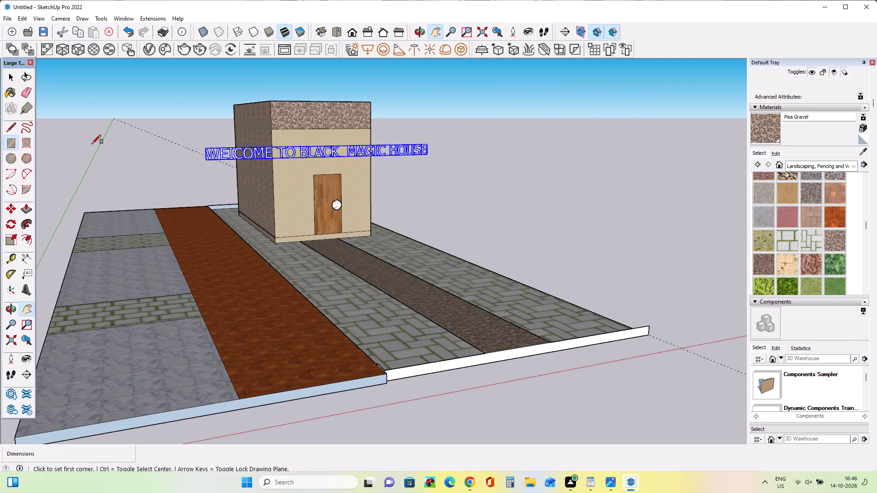
{"action": "left_click_drag", "start_coordinate": [189, 68], "coordinate": [257, 101]}
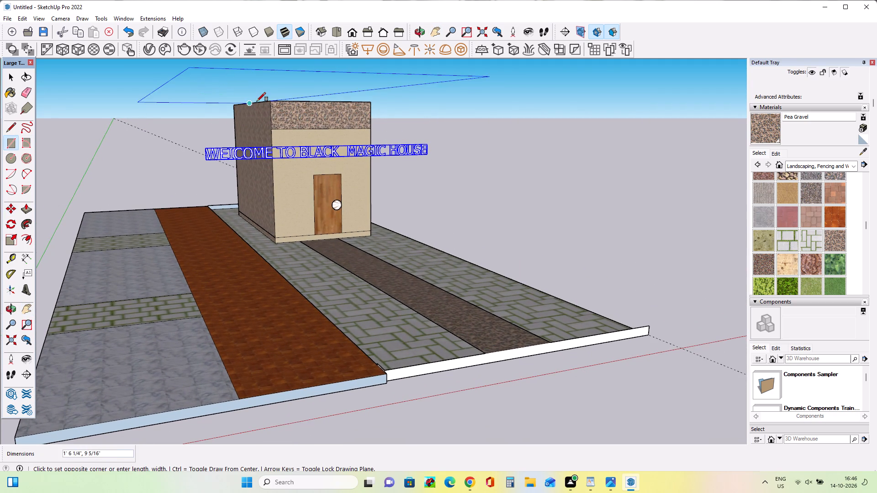
{"action": "left_click_drag", "start_coordinate": [257, 101], "coordinate": [359, 101]}
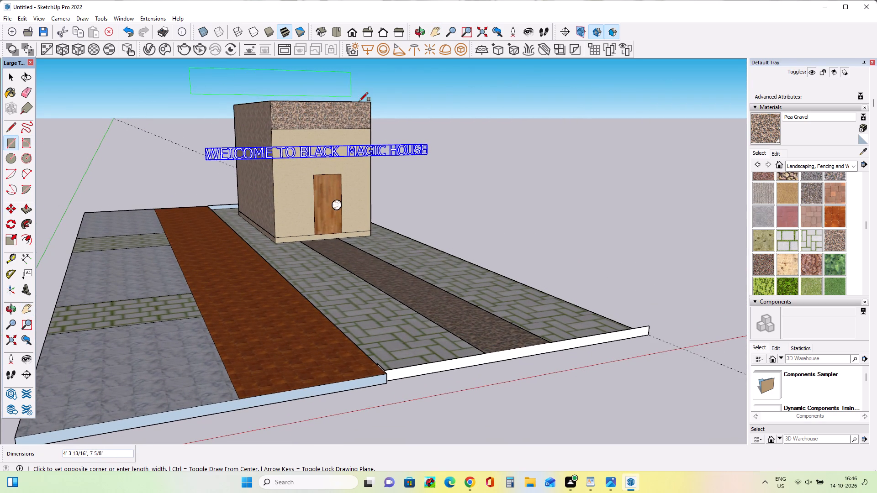
{"action": "left_click_drag", "start_coordinate": [359, 101], "coordinate": [415, 104]}
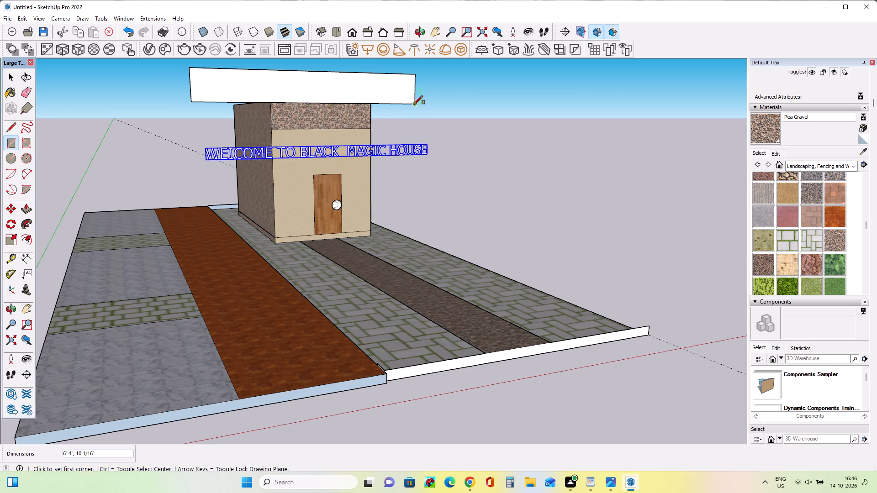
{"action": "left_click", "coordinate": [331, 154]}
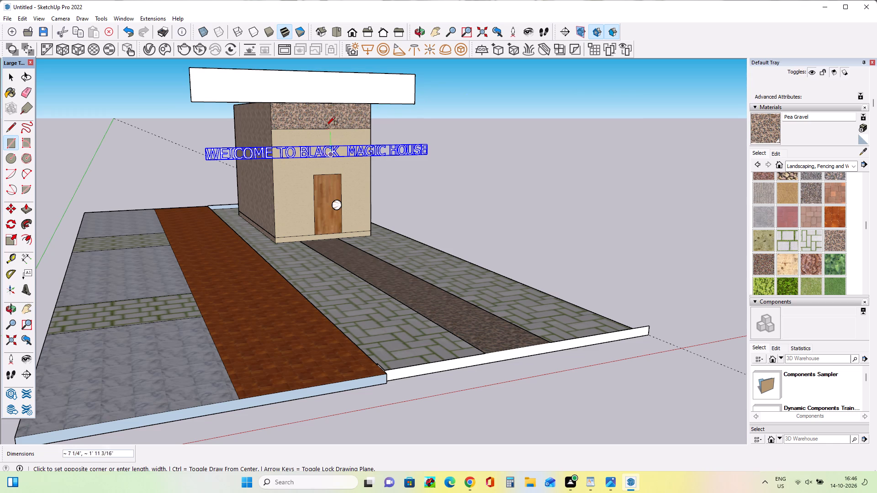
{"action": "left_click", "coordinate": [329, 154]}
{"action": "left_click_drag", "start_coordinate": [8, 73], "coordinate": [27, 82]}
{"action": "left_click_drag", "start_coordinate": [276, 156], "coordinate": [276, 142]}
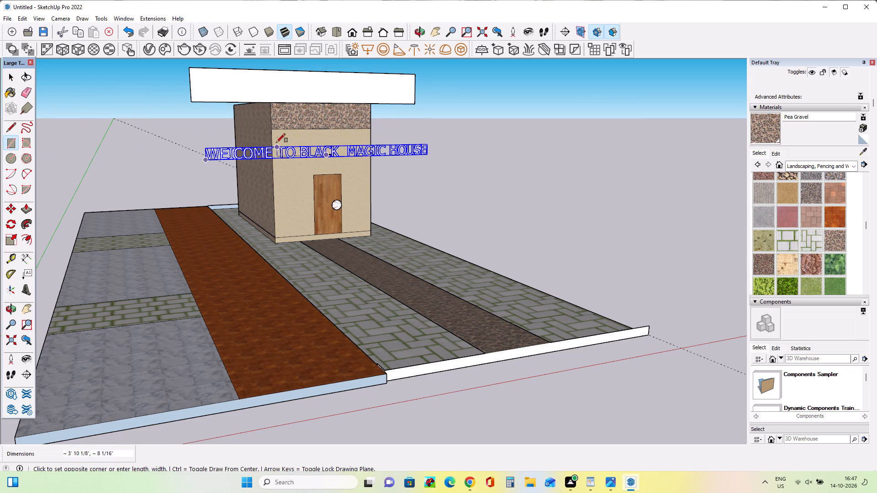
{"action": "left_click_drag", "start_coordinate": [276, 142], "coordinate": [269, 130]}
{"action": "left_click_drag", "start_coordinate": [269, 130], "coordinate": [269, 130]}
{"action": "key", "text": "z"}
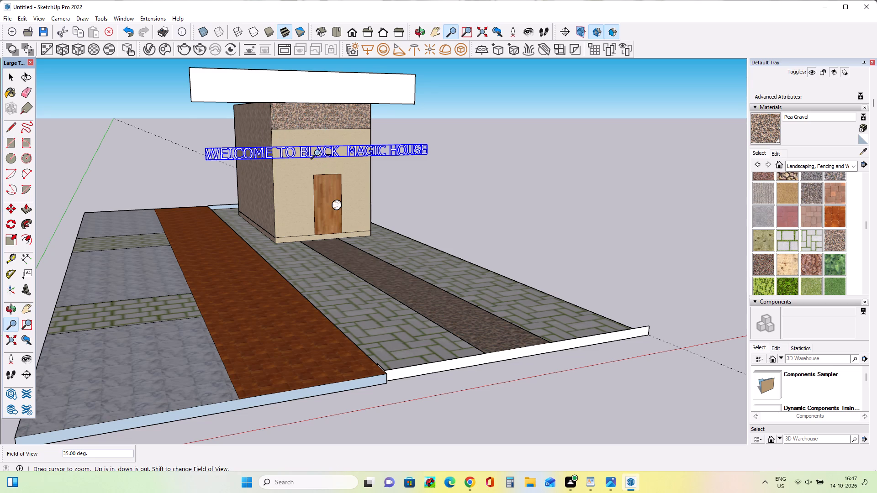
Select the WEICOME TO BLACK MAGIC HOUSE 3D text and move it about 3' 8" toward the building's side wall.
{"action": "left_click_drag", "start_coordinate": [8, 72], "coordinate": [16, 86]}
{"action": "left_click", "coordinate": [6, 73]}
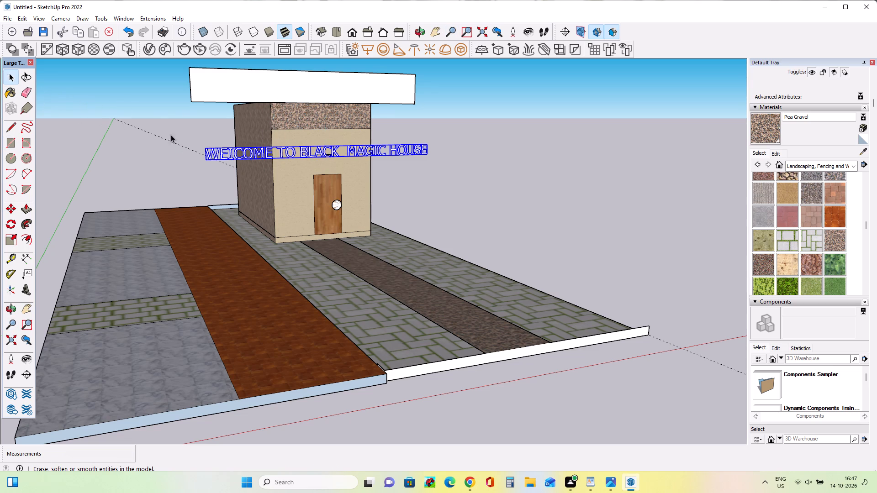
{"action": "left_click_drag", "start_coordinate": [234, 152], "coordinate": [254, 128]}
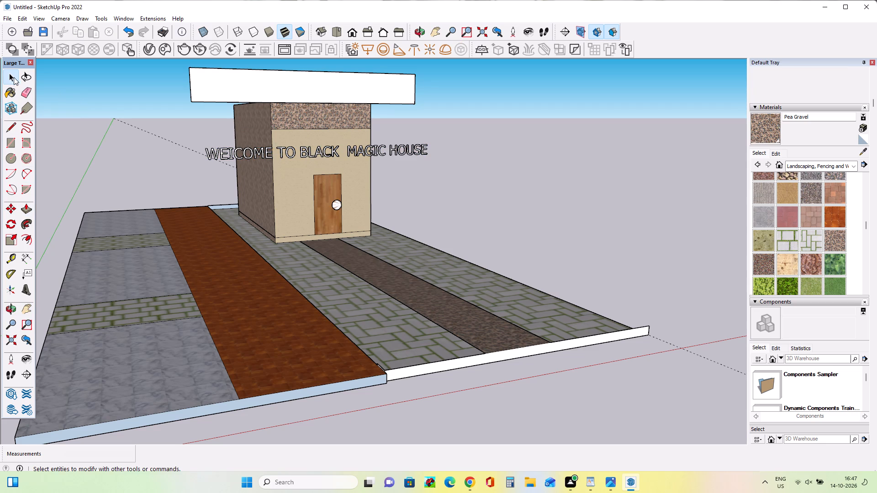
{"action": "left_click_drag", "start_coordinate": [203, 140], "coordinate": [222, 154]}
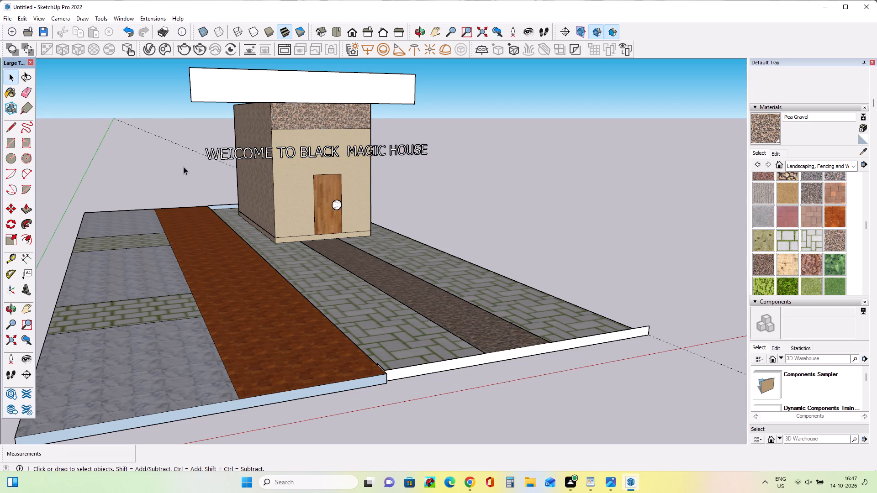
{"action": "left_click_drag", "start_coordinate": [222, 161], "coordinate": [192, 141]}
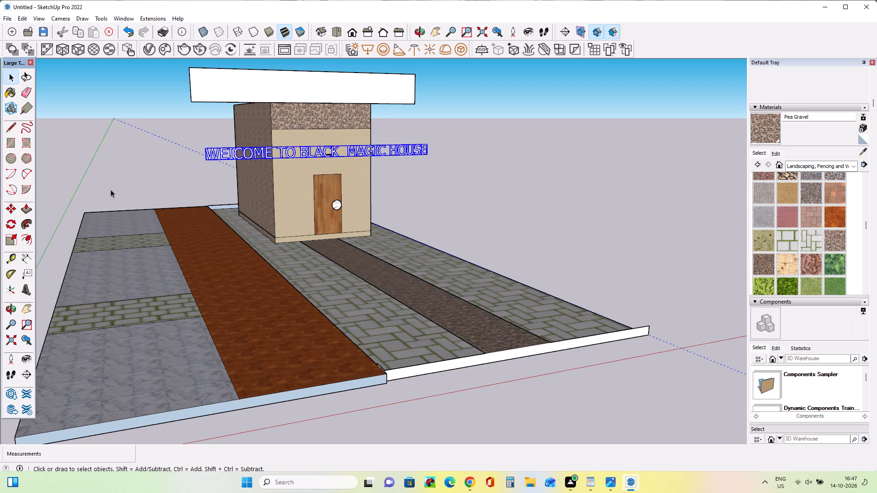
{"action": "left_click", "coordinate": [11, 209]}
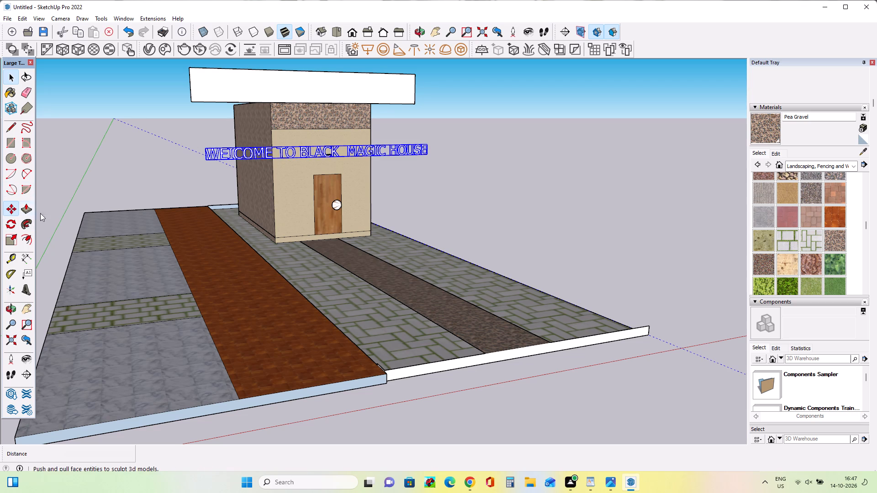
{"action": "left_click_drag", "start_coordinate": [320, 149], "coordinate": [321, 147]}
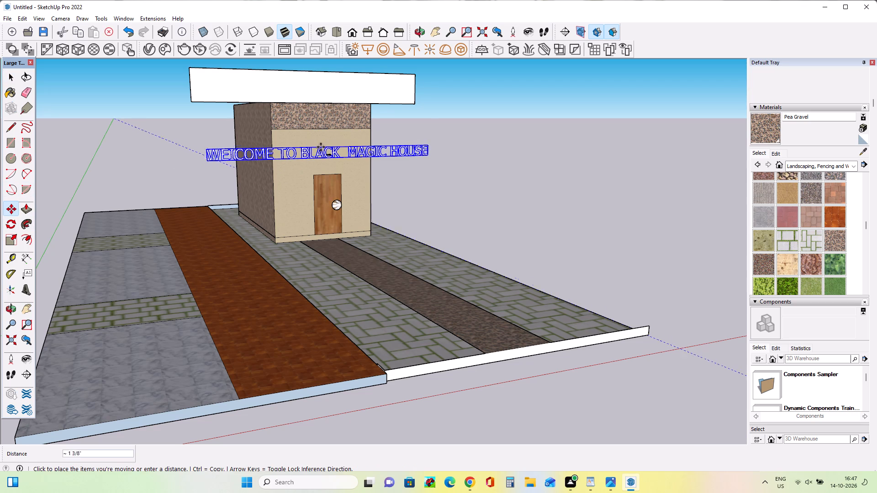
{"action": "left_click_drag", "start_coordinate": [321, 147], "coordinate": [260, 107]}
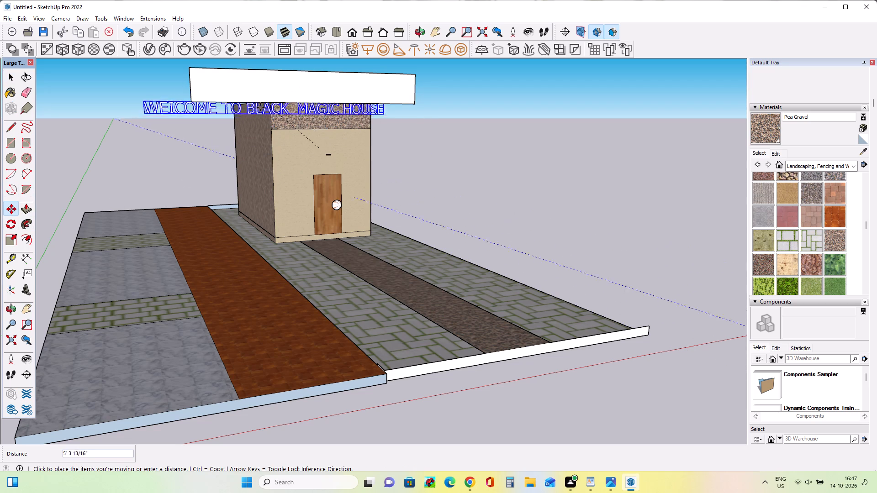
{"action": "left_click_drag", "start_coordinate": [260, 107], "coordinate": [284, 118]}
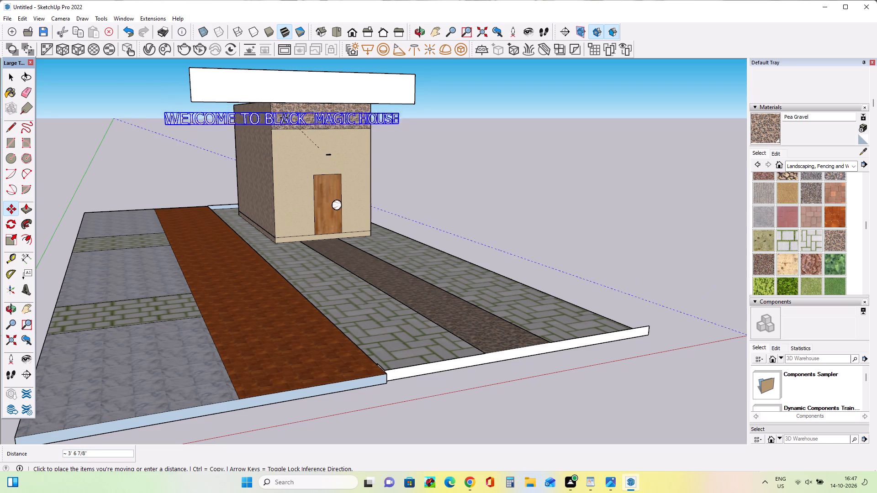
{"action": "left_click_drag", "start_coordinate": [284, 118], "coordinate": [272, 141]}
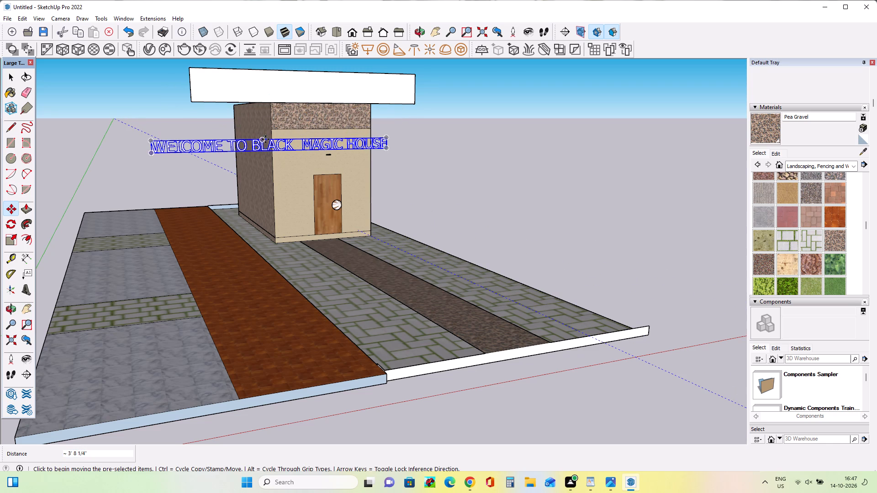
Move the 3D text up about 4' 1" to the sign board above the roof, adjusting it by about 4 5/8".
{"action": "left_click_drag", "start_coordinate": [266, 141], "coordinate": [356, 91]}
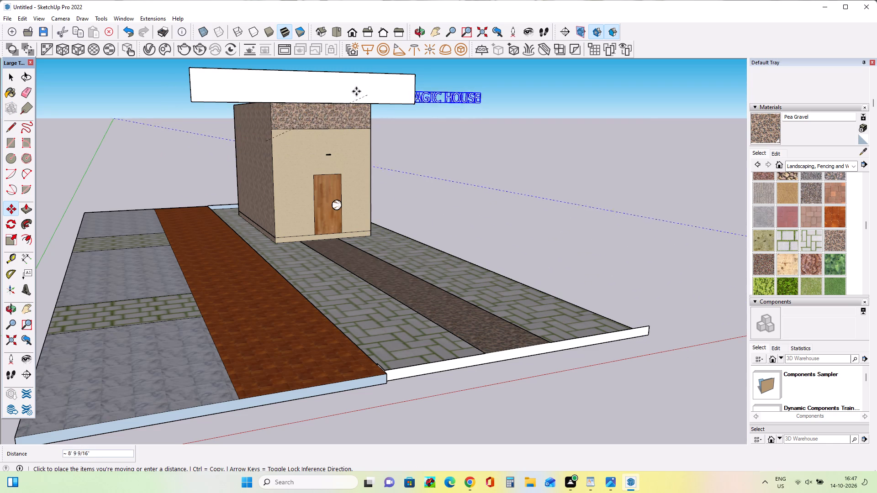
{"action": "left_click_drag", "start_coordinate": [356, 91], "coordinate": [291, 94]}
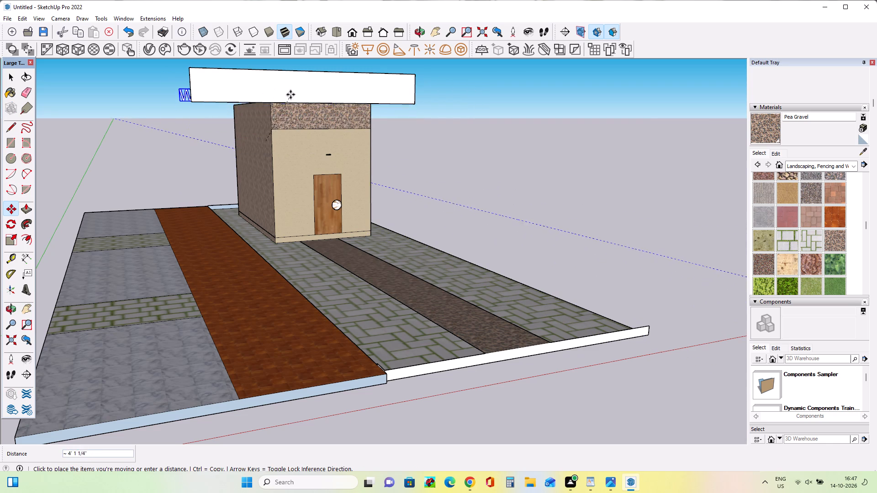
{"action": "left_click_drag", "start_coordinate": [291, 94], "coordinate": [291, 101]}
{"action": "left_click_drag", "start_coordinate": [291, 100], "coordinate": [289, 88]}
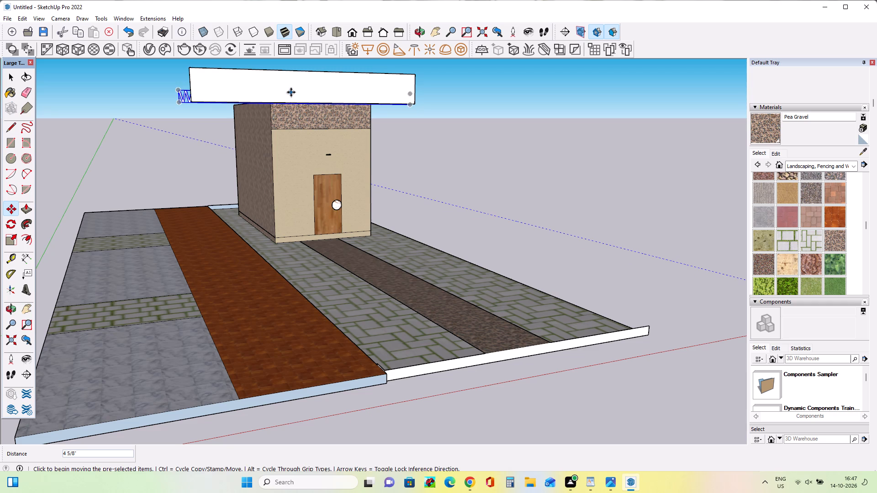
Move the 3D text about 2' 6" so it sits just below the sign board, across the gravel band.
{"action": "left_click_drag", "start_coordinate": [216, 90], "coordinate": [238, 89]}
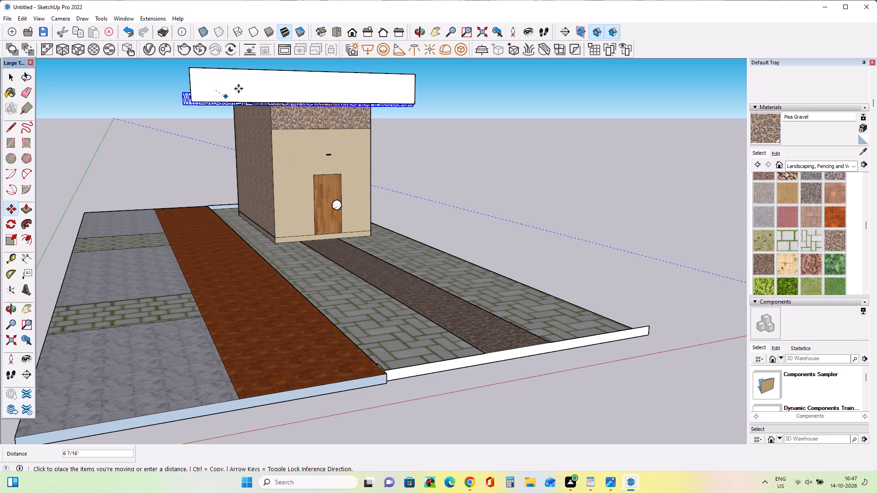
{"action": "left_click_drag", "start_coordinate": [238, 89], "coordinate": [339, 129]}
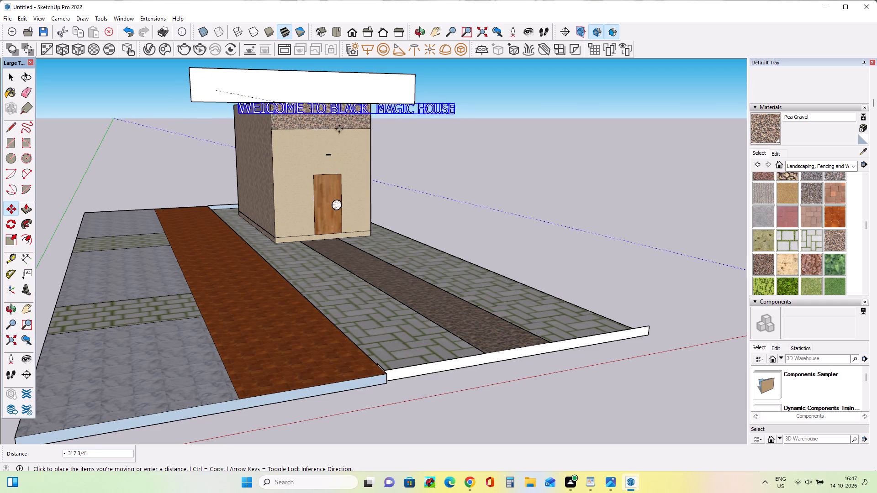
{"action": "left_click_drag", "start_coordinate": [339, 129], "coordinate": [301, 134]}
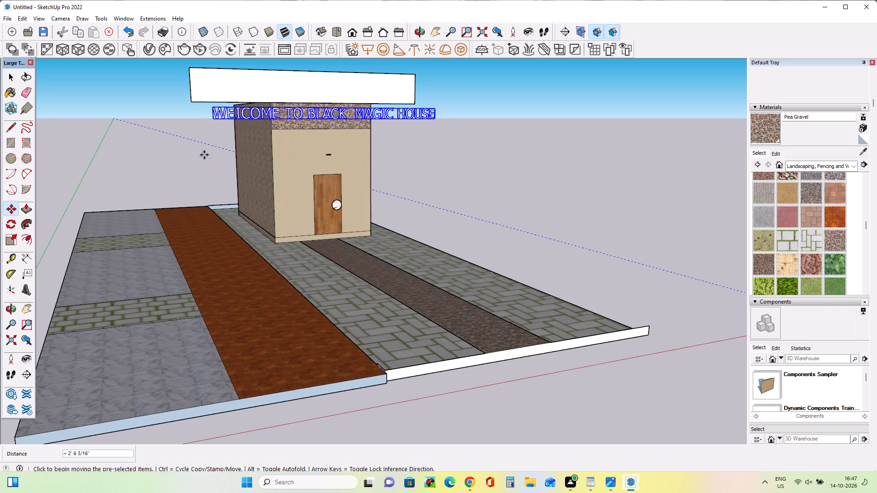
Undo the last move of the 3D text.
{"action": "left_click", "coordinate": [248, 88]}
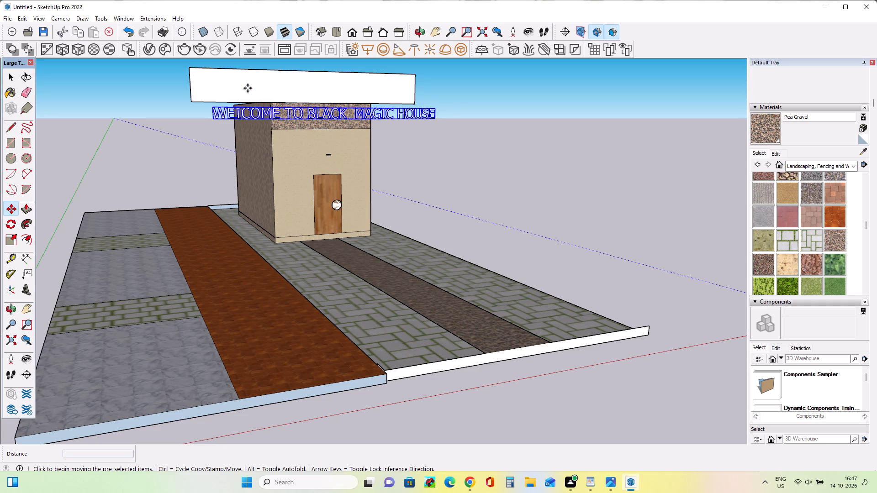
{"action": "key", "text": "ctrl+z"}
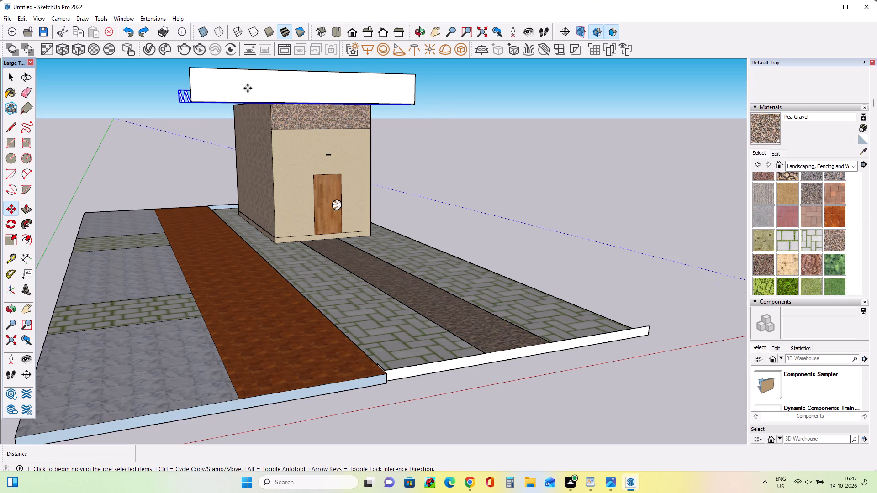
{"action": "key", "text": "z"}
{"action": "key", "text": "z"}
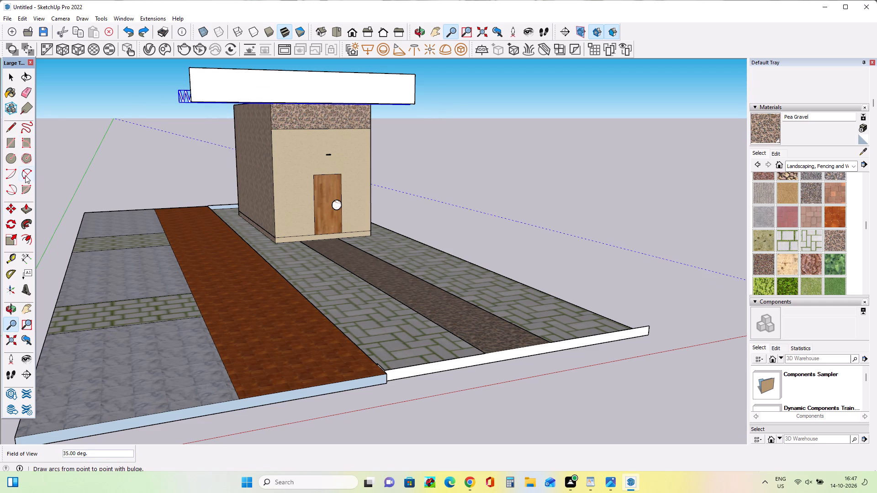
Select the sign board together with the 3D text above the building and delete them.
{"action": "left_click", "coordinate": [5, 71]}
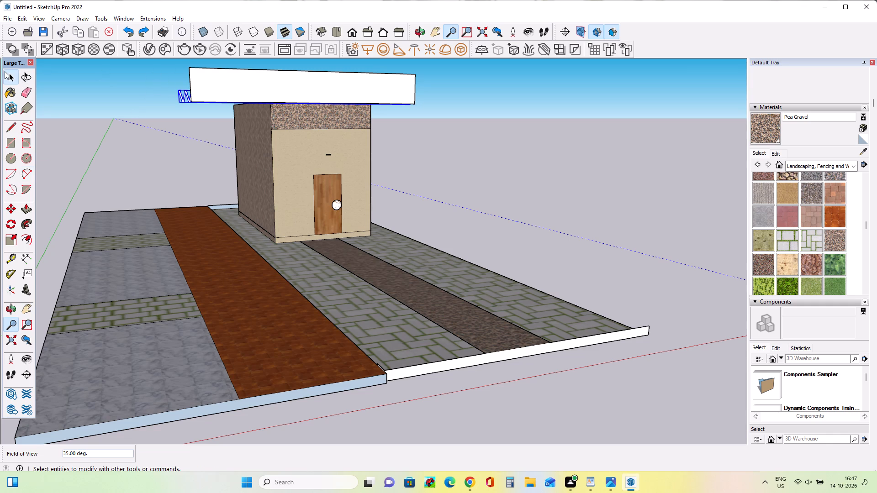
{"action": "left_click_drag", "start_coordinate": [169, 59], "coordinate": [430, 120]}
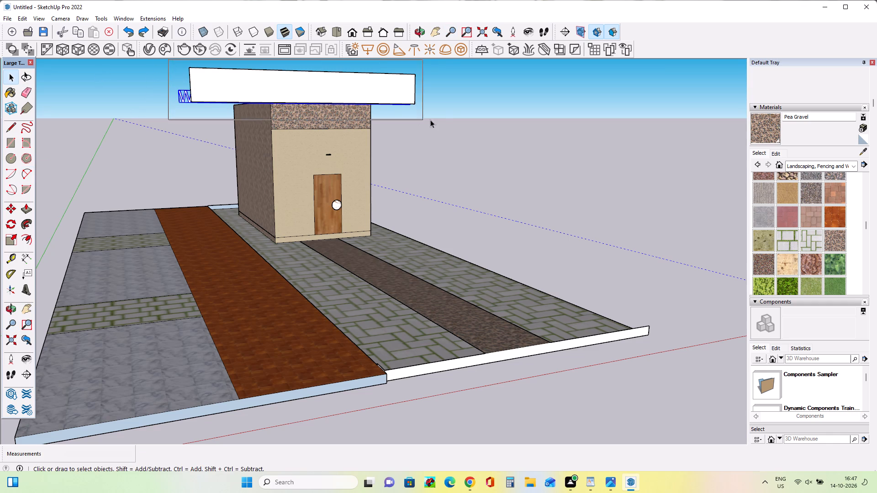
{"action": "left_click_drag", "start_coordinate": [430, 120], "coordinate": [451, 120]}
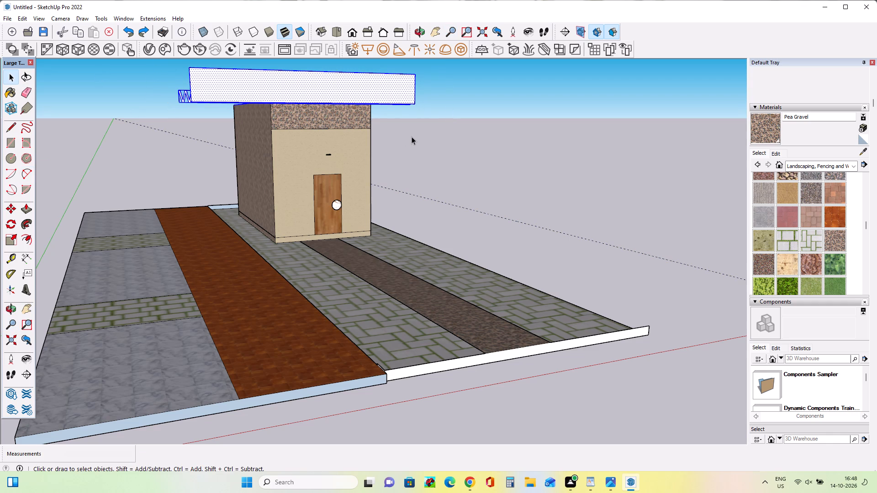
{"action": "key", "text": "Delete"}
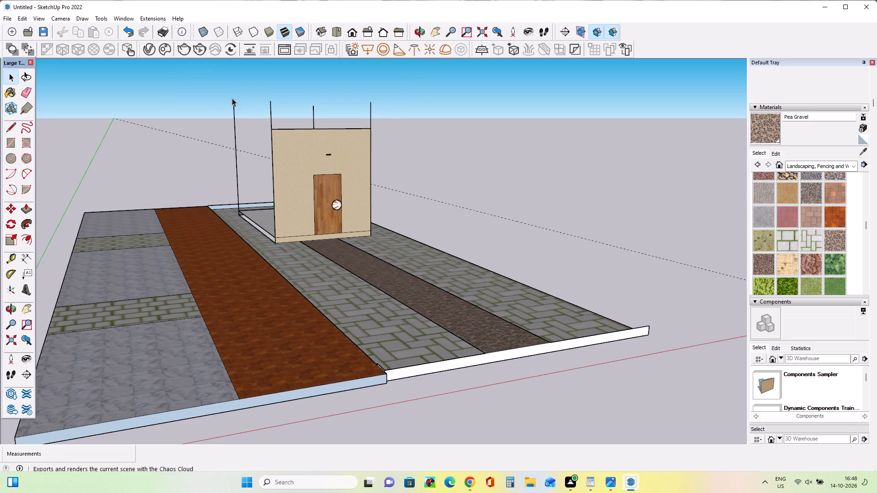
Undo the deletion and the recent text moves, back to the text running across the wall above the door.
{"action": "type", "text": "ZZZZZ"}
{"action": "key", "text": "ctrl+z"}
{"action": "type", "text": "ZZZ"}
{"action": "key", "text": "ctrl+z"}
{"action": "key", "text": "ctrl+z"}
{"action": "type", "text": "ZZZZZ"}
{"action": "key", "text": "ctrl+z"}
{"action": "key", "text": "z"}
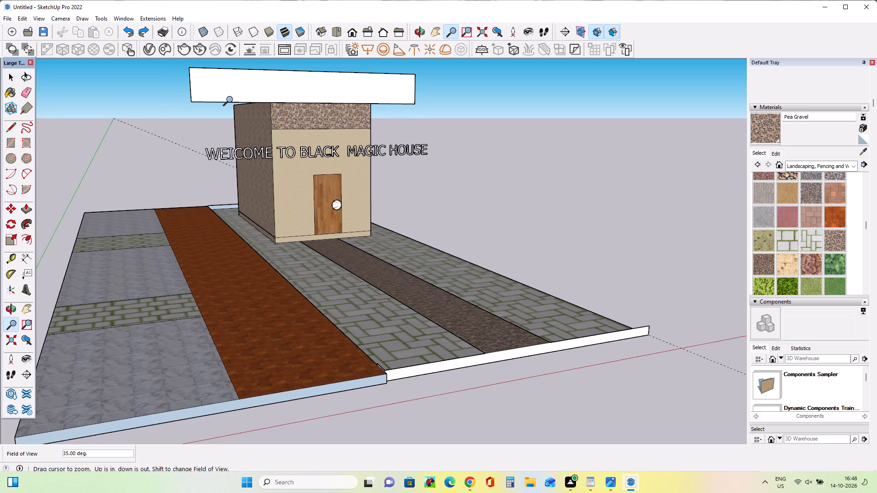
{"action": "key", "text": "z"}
Undo the sign board rectangle and the earlier move of the 3D text across the front wall.
{"action": "key", "text": "ctrl+z"}
{"action": "key", "text": "ctrl+z"}
{"action": "key", "text": "ctrl+z"}
{"action": "key", "text": "z"}
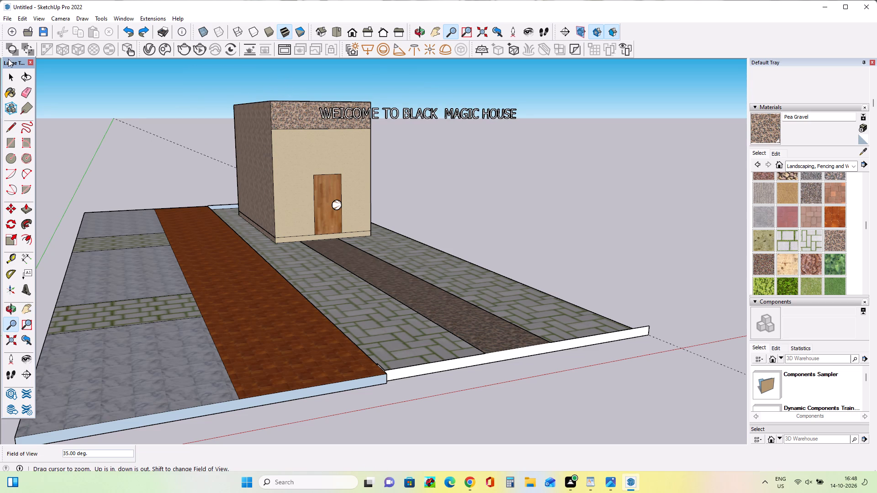
Select the 3D text at the building's roof level and move it by 1/4".
{"action": "left_click", "coordinate": [8, 75]}
{"action": "left_click_drag", "start_coordinate": [317, 100], "coordinate": [545, 137]}
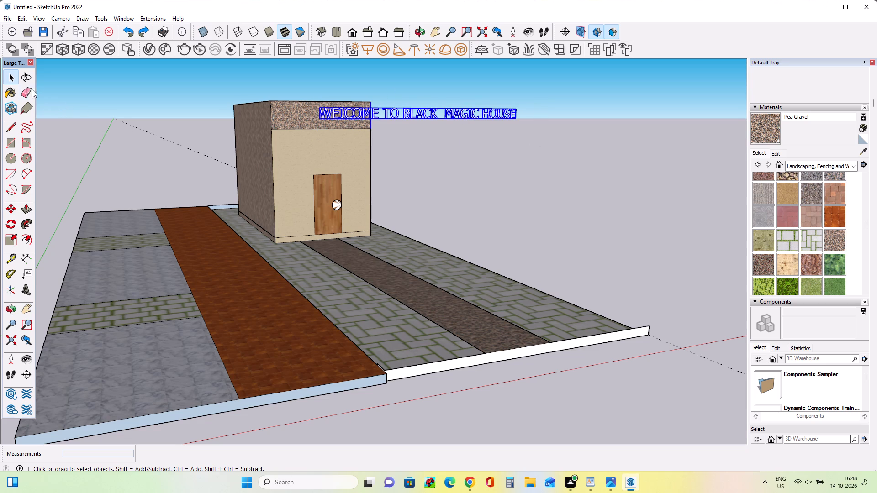
{"action": "left_click", "coordinate": [15, 206]}
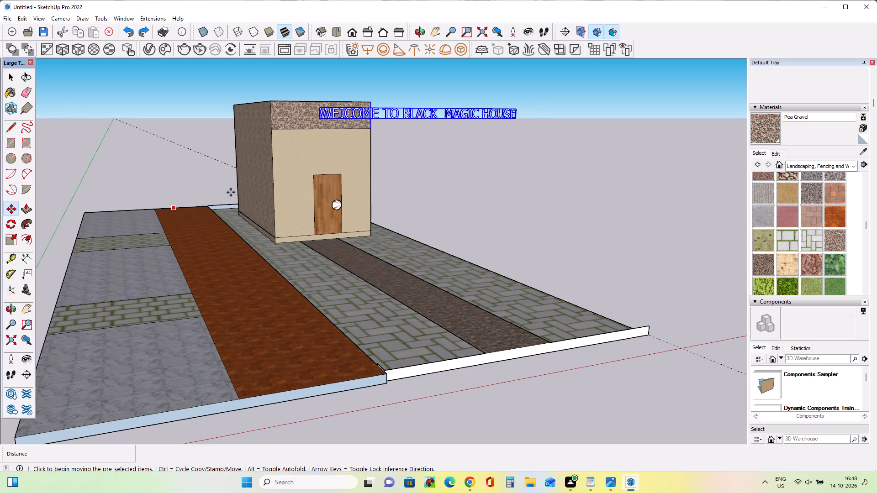
{"action": "left_click", "coordinate": [393, 117]}
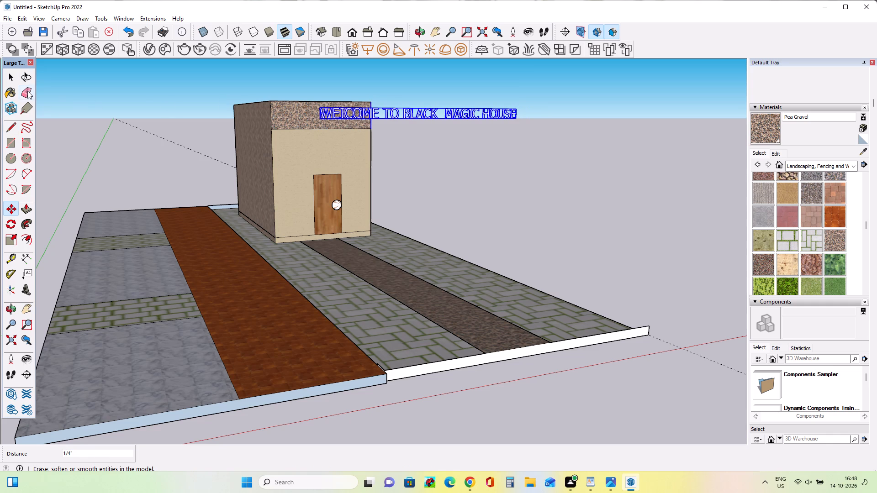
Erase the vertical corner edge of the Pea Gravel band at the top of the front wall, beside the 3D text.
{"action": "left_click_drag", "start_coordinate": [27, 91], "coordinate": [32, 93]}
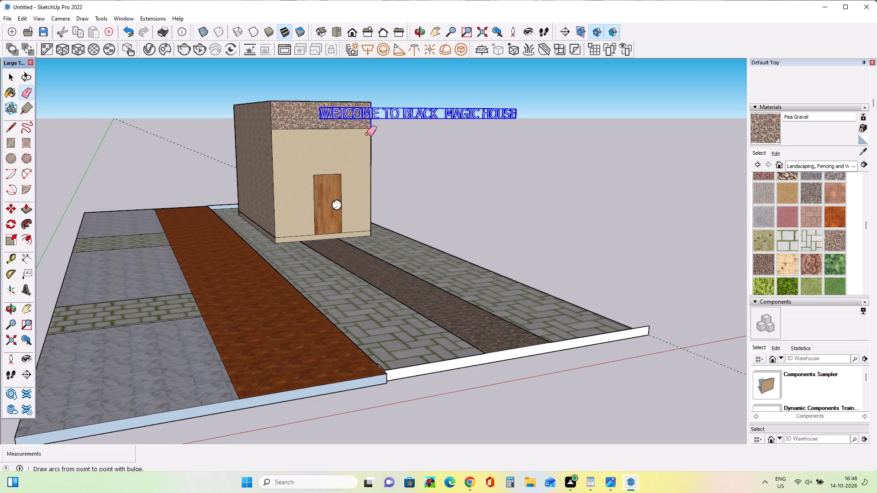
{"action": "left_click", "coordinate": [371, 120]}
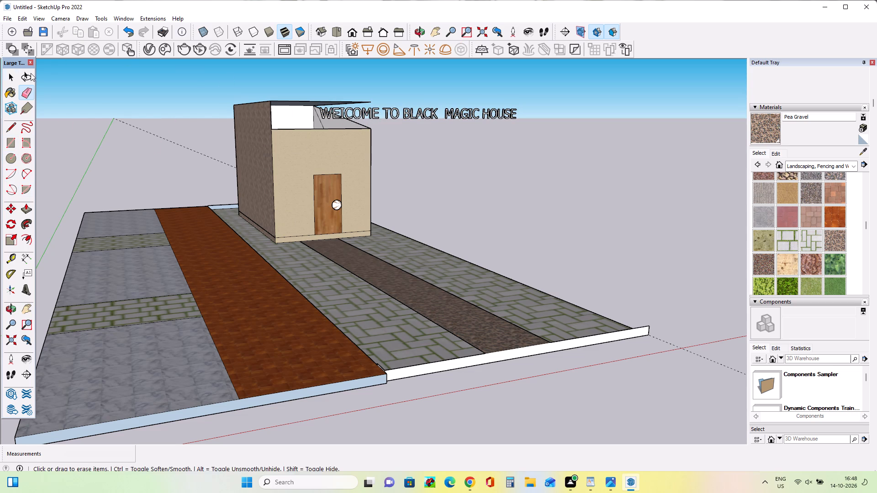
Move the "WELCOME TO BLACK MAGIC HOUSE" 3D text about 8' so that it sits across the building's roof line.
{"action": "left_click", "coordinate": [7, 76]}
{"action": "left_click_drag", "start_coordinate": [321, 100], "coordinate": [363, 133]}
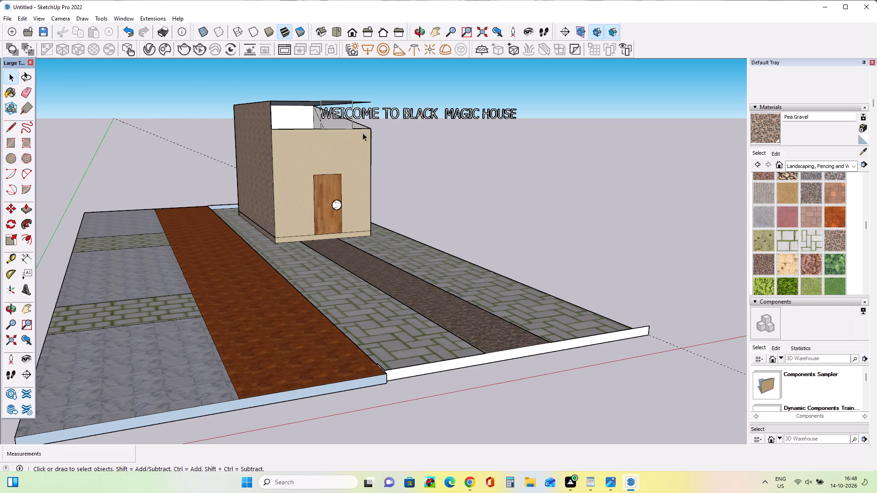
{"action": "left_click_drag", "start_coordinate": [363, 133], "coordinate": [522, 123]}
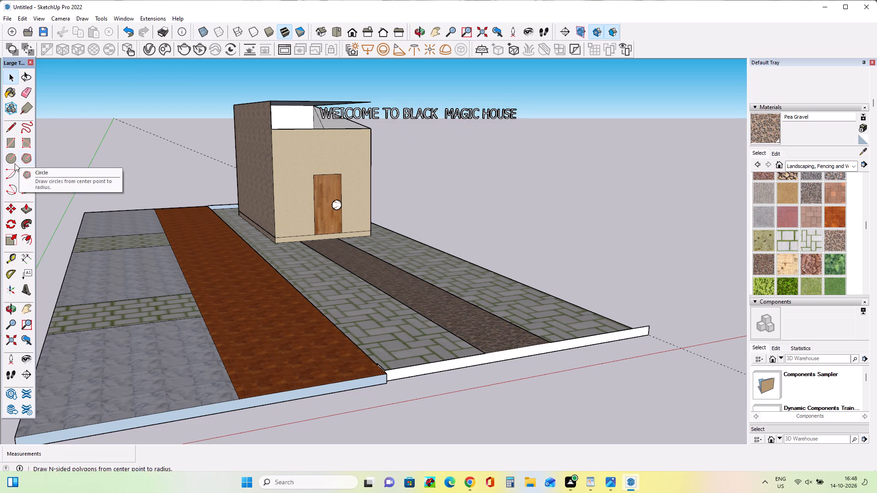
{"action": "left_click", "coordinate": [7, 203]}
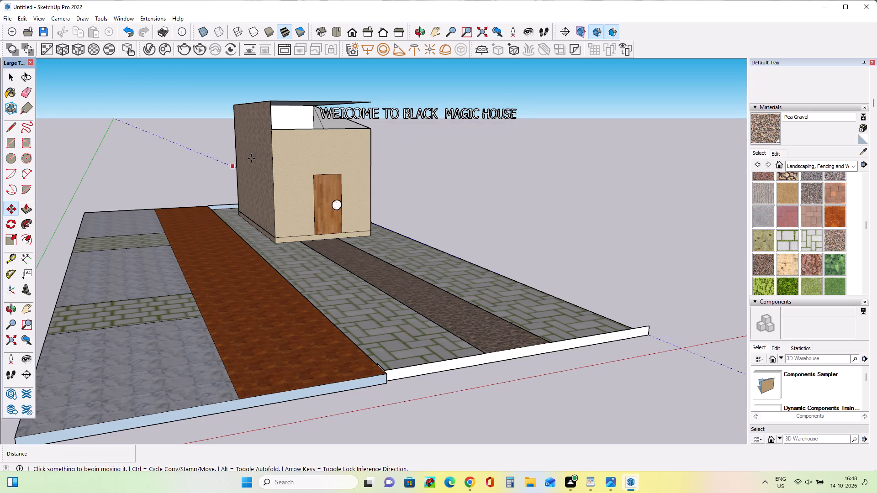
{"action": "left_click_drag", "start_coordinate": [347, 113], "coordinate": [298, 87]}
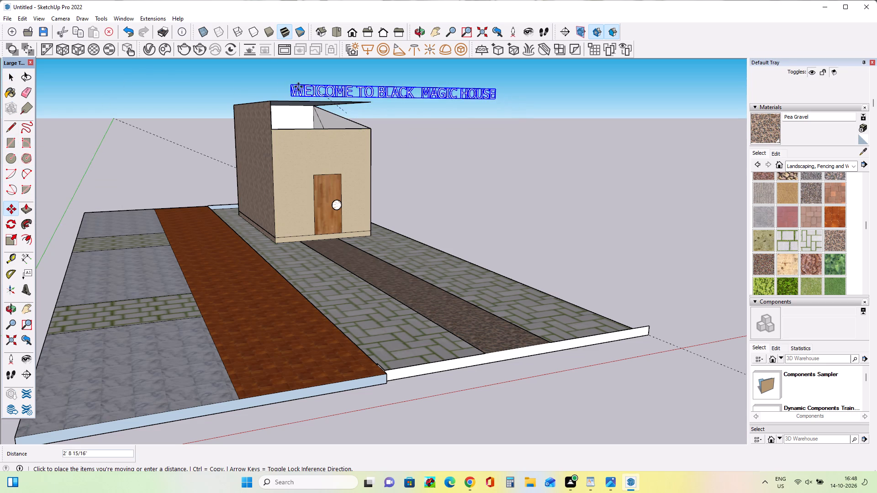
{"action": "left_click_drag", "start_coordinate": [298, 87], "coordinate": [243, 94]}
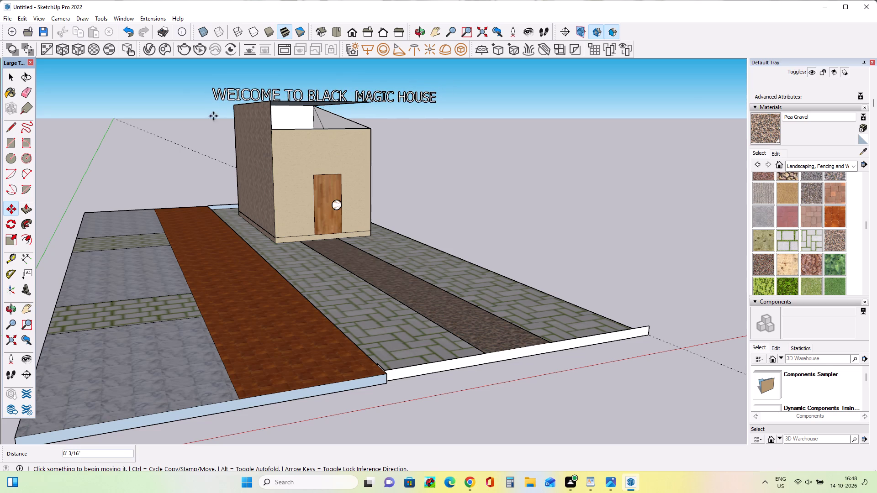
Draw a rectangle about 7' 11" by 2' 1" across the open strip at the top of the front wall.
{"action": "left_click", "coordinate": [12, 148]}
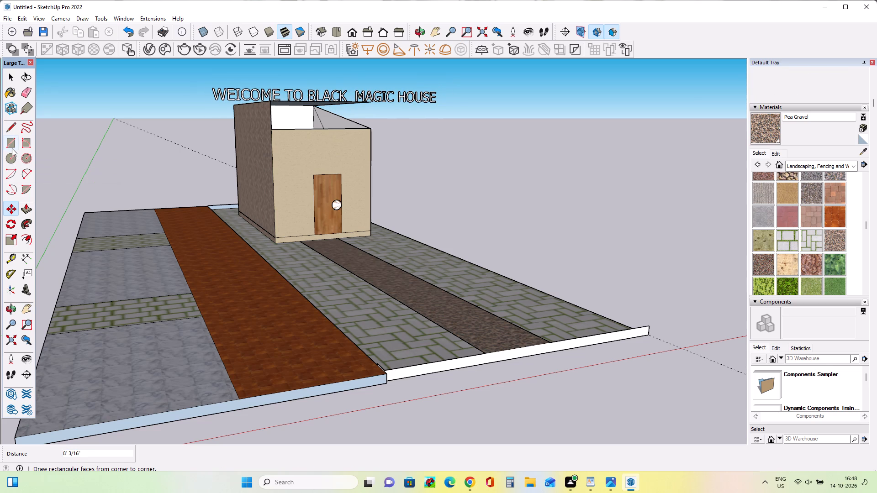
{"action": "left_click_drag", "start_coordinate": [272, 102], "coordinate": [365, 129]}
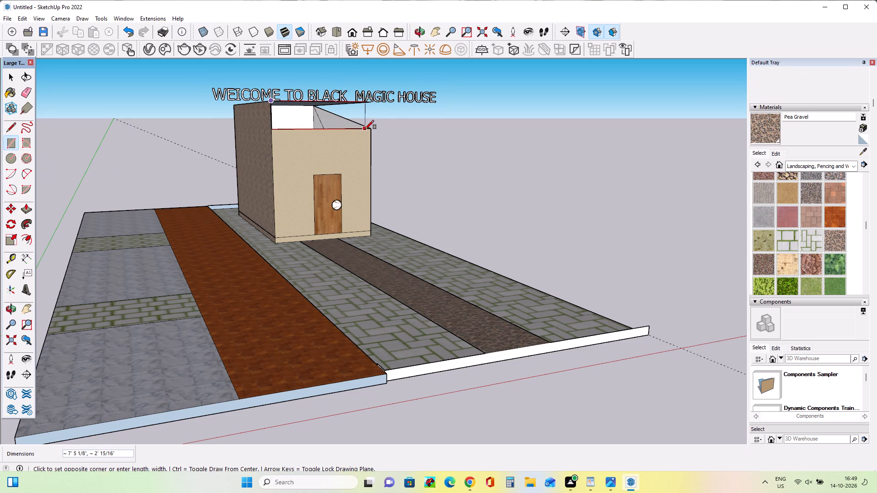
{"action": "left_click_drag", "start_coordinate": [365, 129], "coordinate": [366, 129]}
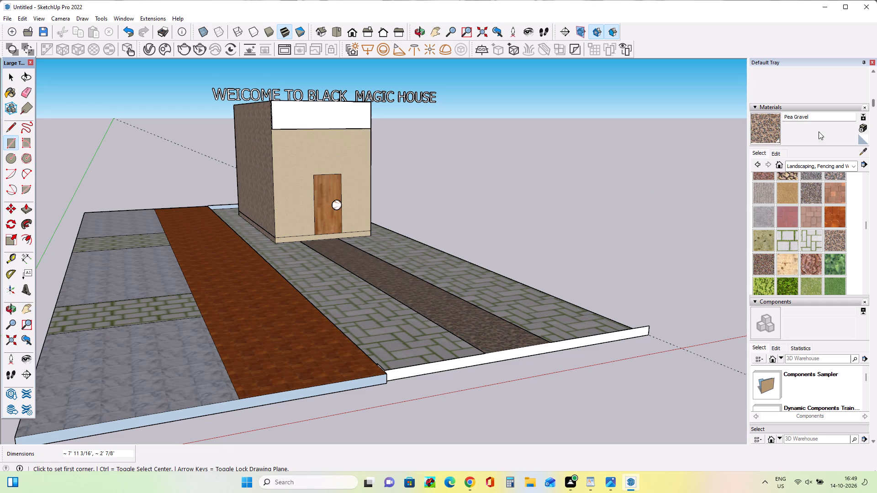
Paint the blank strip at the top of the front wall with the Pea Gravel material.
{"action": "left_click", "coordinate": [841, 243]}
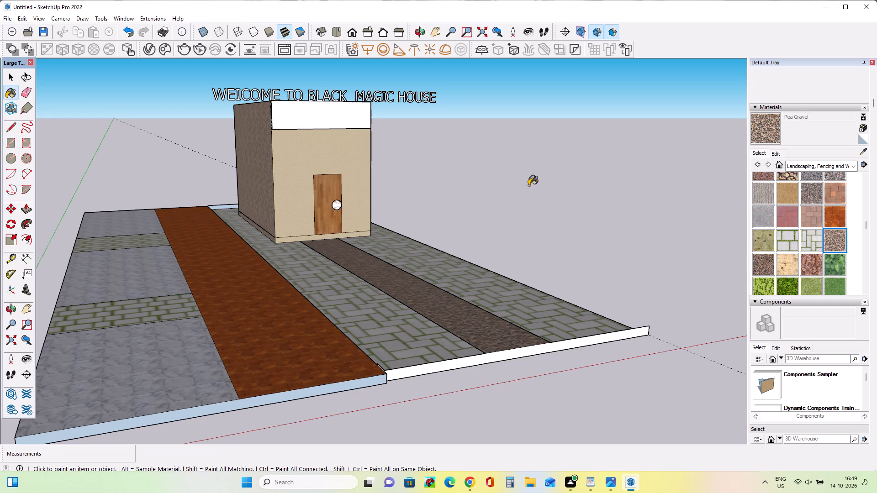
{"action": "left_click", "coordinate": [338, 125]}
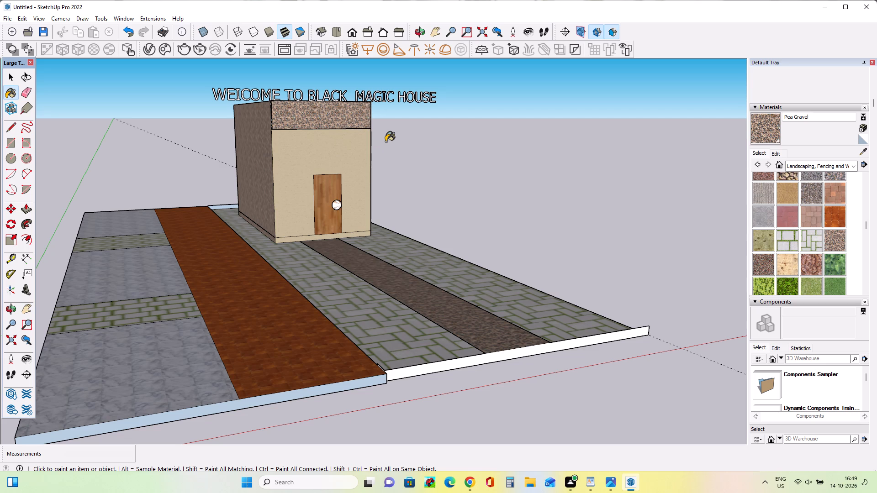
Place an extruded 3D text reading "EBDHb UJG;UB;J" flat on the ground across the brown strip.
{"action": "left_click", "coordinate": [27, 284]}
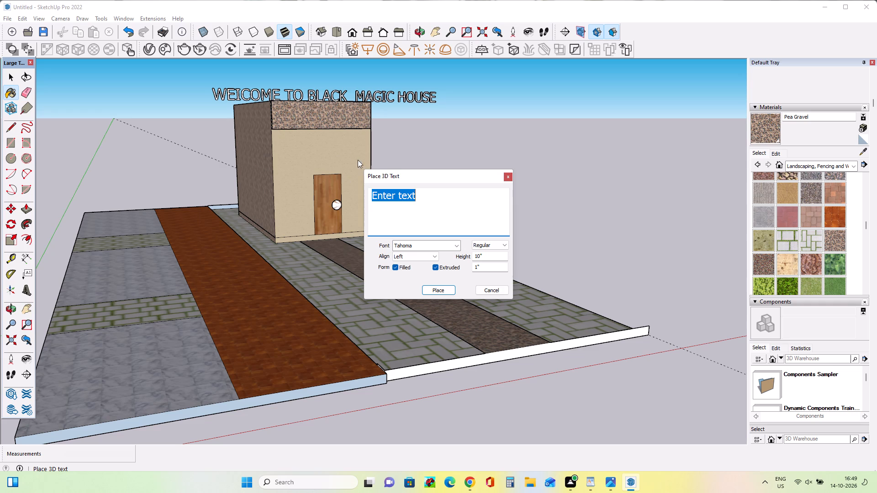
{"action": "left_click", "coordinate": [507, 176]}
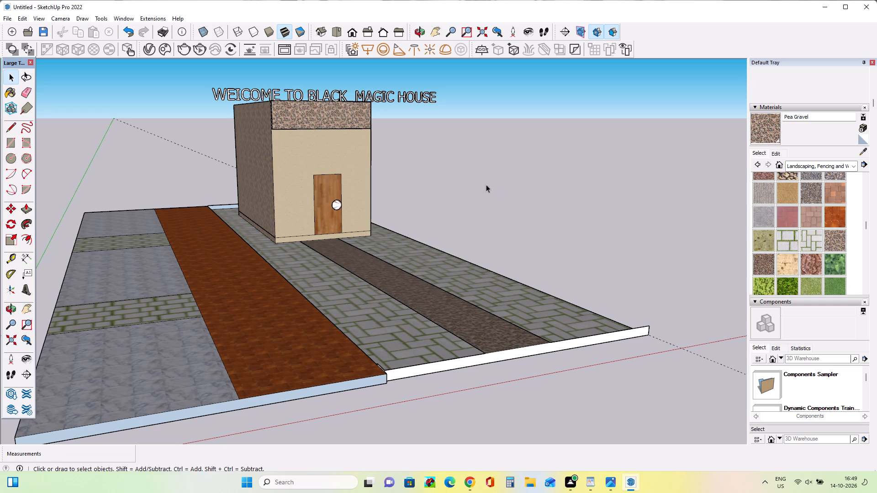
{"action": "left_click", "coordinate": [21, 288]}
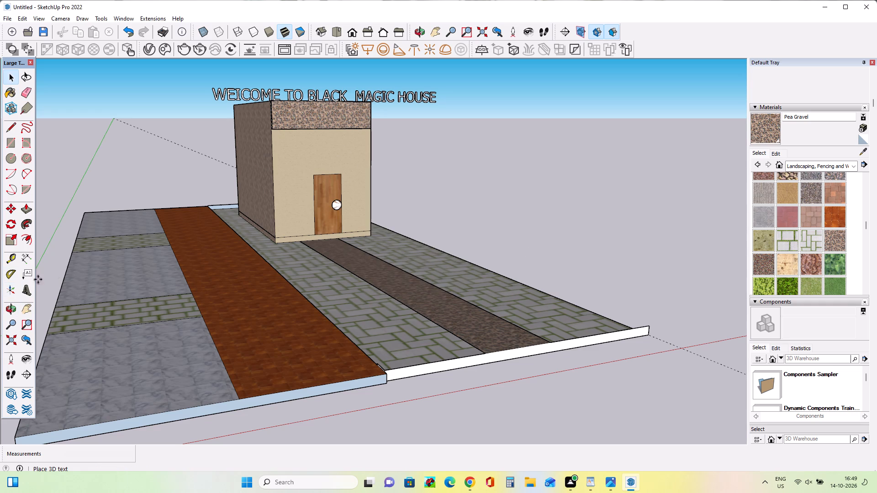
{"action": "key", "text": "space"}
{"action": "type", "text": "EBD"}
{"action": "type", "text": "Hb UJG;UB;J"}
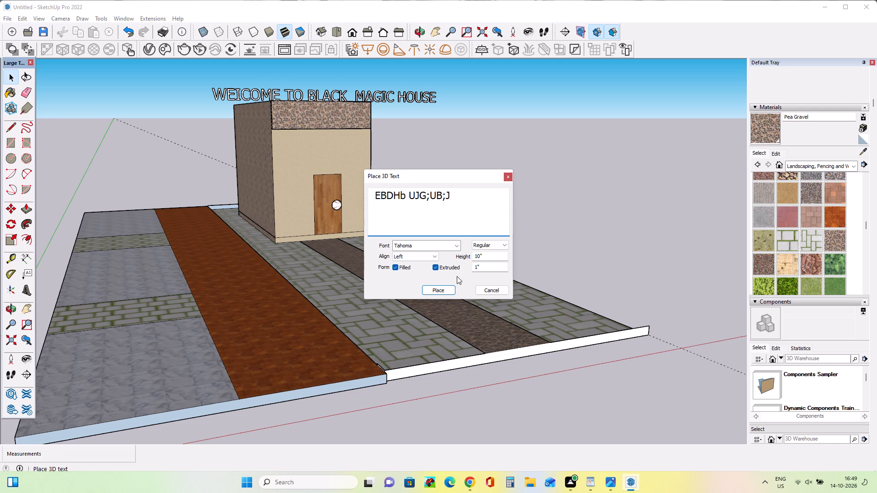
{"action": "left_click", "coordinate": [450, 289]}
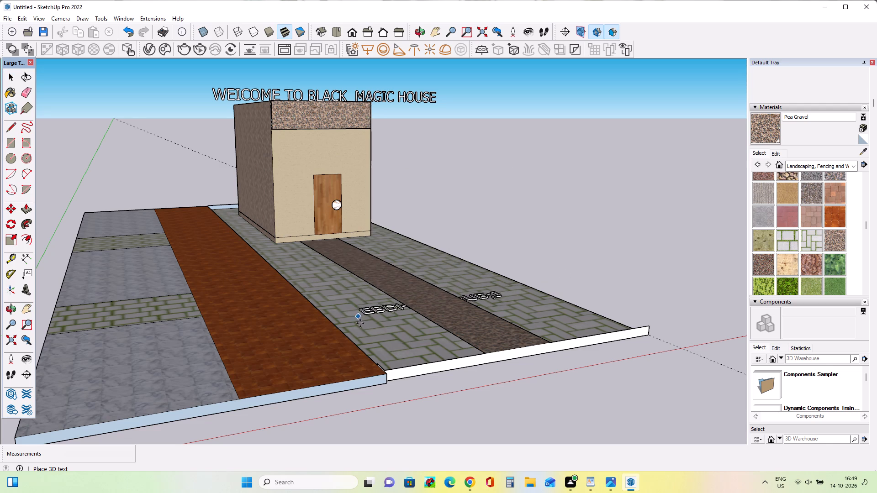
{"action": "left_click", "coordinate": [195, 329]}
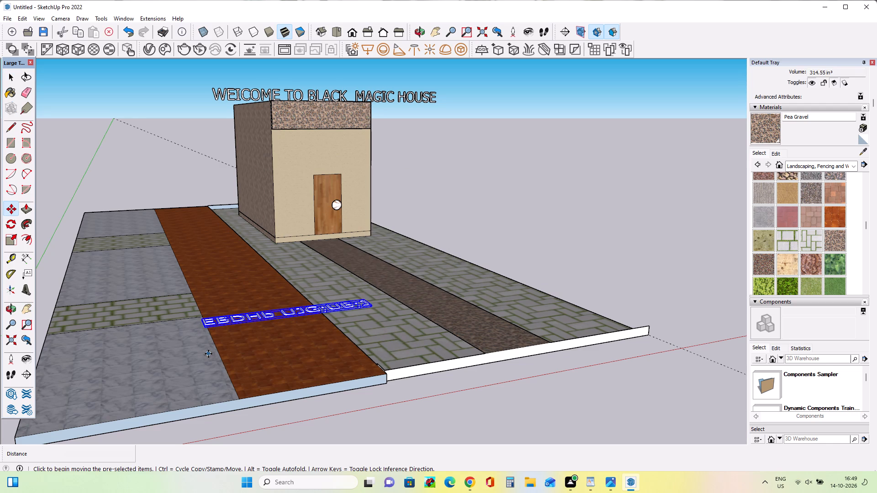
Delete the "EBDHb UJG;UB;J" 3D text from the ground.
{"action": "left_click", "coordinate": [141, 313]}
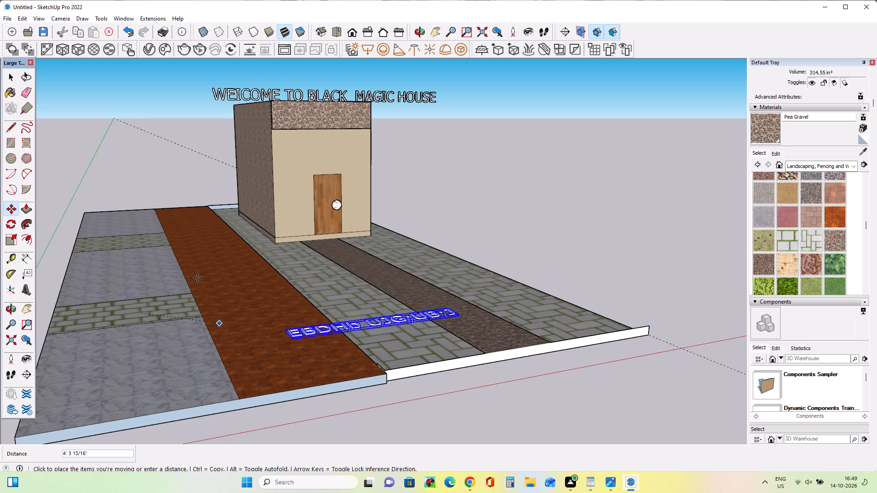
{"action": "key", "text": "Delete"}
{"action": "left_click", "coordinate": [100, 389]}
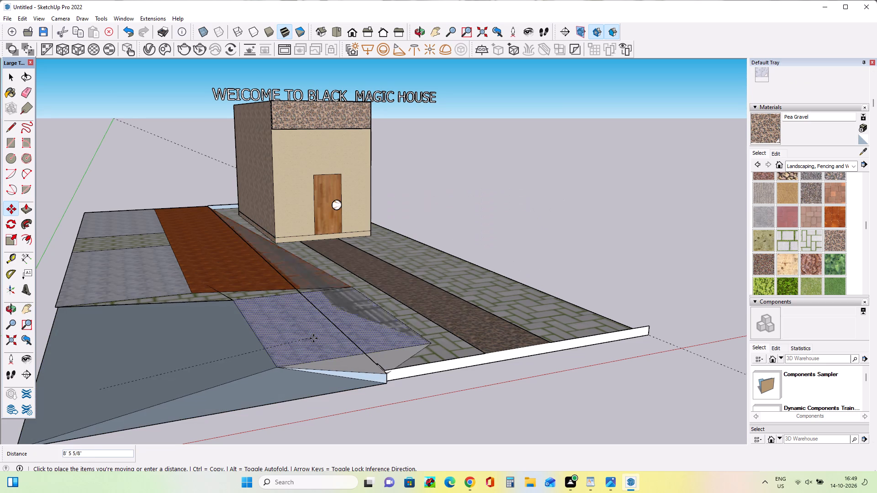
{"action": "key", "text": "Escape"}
Examine the building, its roof-level sign and the paved grounds from a distance and from the front.
{"action": "scroll", "coordinate": [504, 190], "scroll_direction": "down", "scroll_amount": 5}
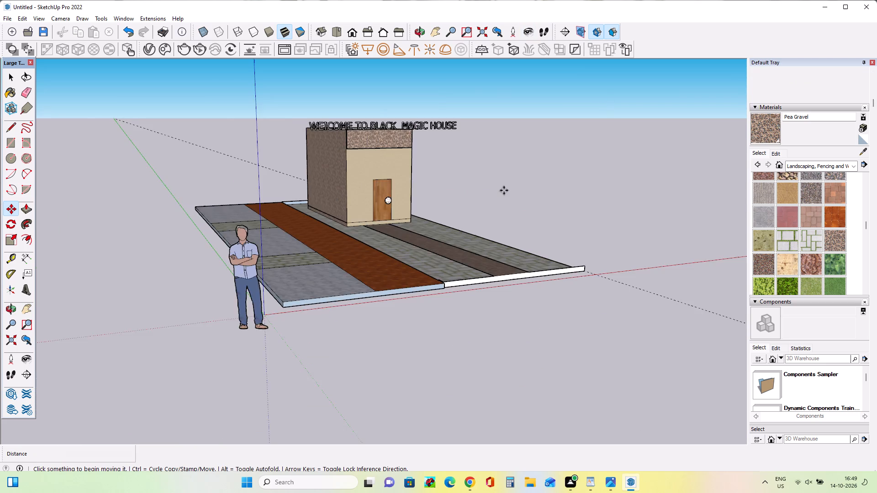
{"action": "scroll", "coordinate": [504, 190], "scroll_direction": "down", "scroll_amount": 2}
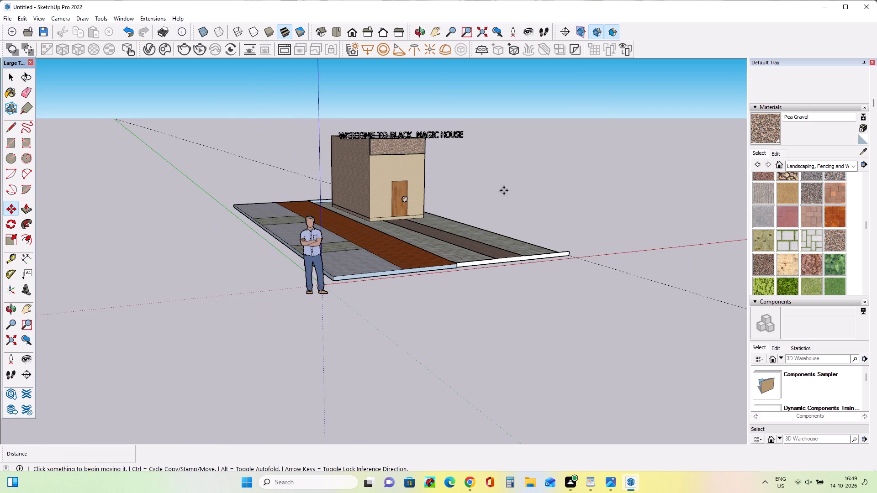
{"action": "middle_click_drag", "start_coordinate": [533, 226], "coordinate": [503, 234]}
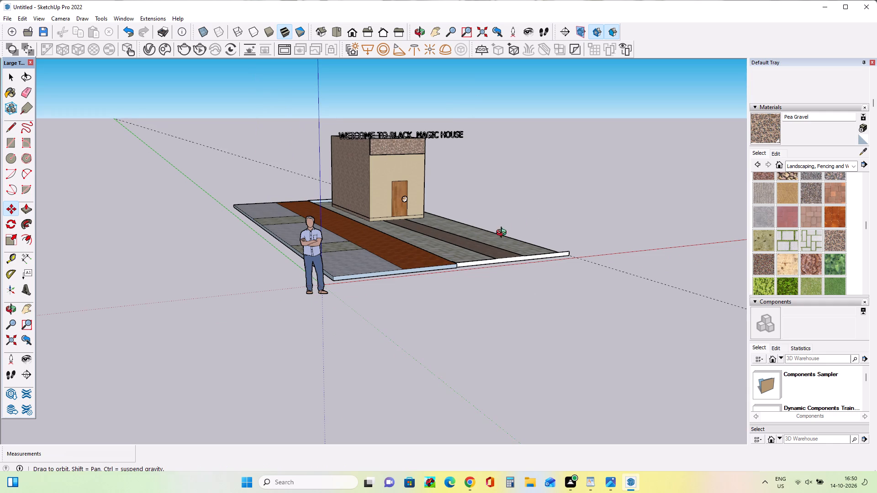
{"action": "middle_click_drag", "start_coordinate": [503, 234], "coordinate": [393, 243]}
{"action": "scroll", "coordinate": [393, 243], "scroll_direction": "down", "scroll_amount": 20}
{"action": "scroll", "coordinate": [393, 243], "scroll_direction": "down", "scroll_amount": 5}
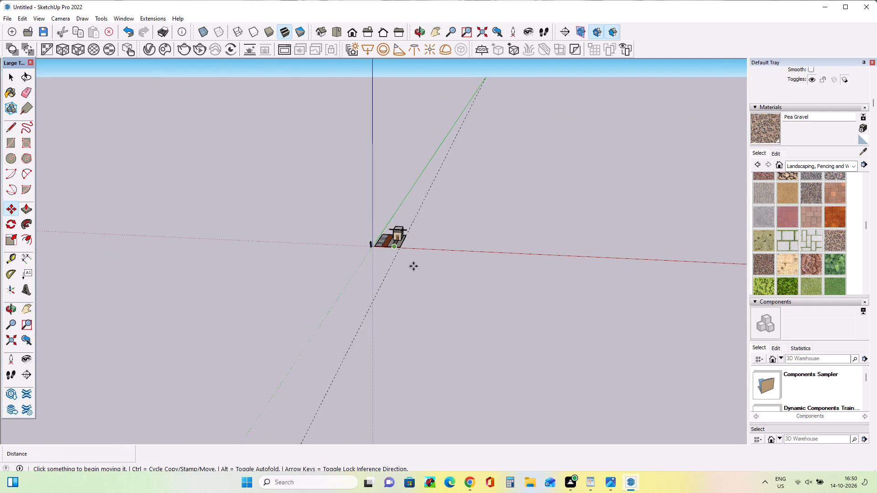
{"action": "scroll", "coordinate": [444, 303], "scroll_direction": "up", "scroll_amount": 1}
{"action": "middle_click_drag", "start_coordinate": [465, 283], "coordinate": [507, 247]}
{"action": "scroll", "coordinate": [386, 219], "scroll_direction": "up", "scroll_amount": 12}
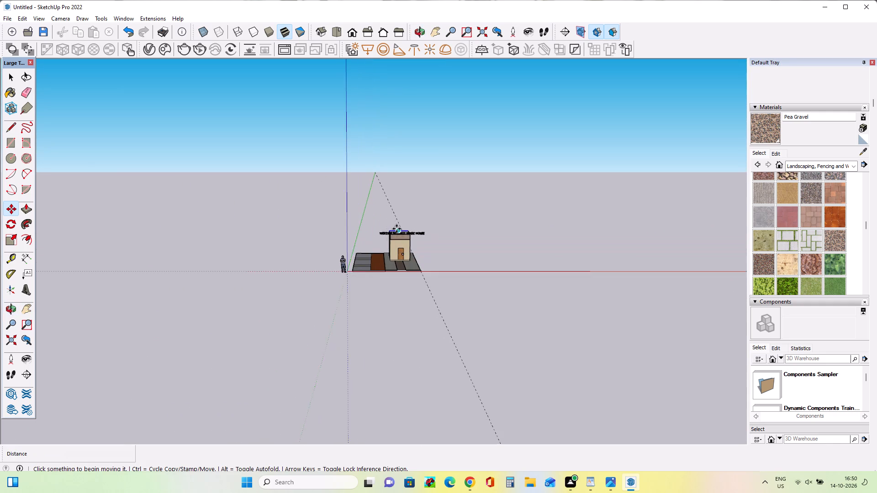
{"action": "scroll", "coordinate": [396, 229], "scroll_direction": "up", "scroll_amount": 2}
{"action": "scroll", "coordinate": [396, 229], "scroll_direction": "down", "scroll_amount": 1}
{"action": "scroll", "coordinate": [398, 229], "scroll_direction": "up", "scroll_amount": 3}
{"action": "scroll", "coordinate": [400, 226], "scroll_direction": "down", "scroll_amount": 1}
{"action": "scroll", "coordinate": [400, 226], "scroll_direction": "up", "scroll_amount": 3}
{"action": "scroll", "coordinate": [424, 236], "scroll_direction": "down", "scroll_amount": 1}
{"action": "scroll", "coordinate": [424, 236], "scroll_direction": "up", "scroll_amount": 5}
{"action": "scroll", "coordinate": [424, 236], "scroll_direction": "down", "scroll_amount": 1}
{"action": "scroll", "coordinate": [424, 236], "scroll_direction": "up", "scroll_amount": 2}
{"action": "scroll", "coordinate": [502, 269], "scroll_direction": "up", "scroll_amount": 1}
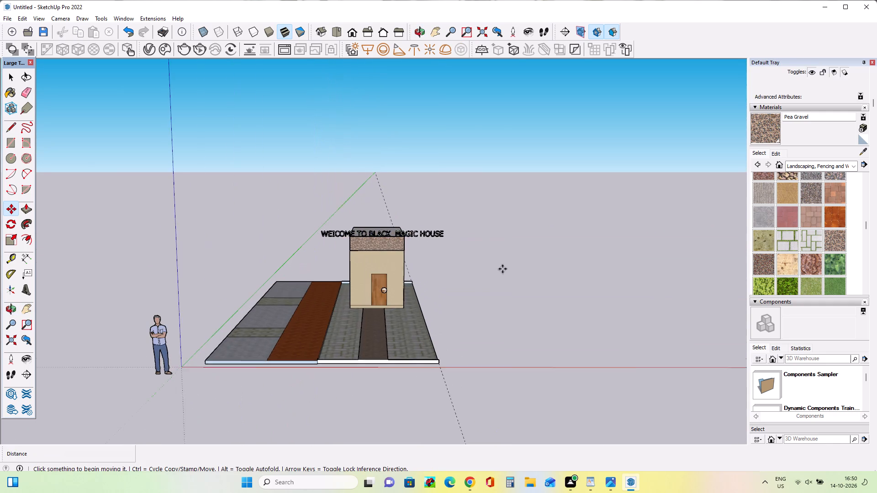
{"action": "middle_click_drag", "start_coordinate": [504, 272], "coordinate": [509, 281]}
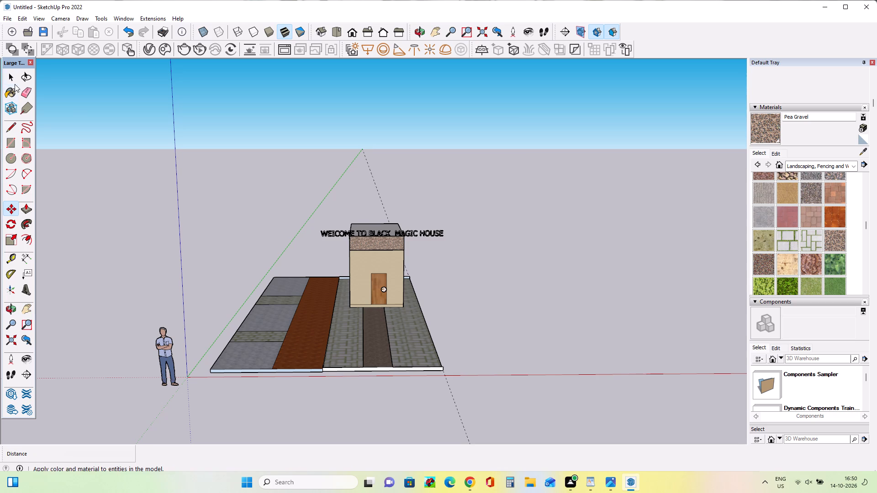
Select the entire building with its 3D text sign and paved grounds, and delete them.
{"action": "left_click", "coordinate": [16, 82]}
{"action": "left_click_drag", "start_coordinate": [459, 153], "coordinate": [253, 398]}
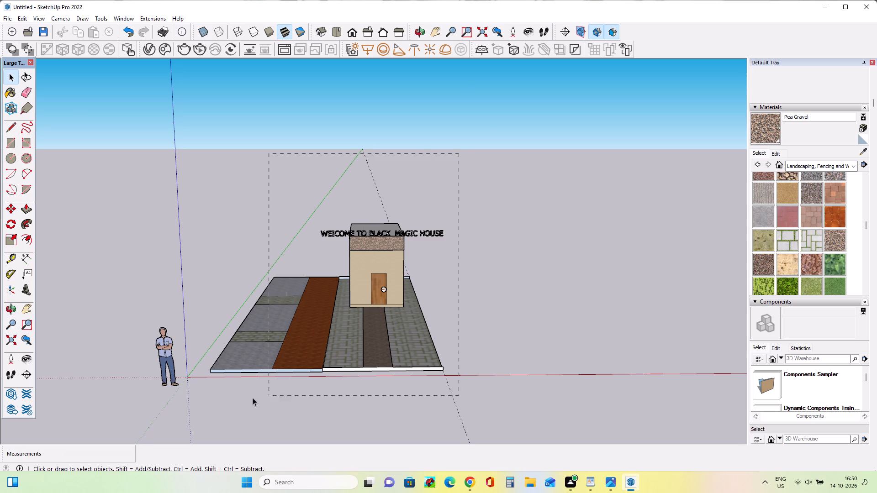
{"action": "left_click_drag", "start_coordinate": [253, 398], "coordinate": [543, 278]}
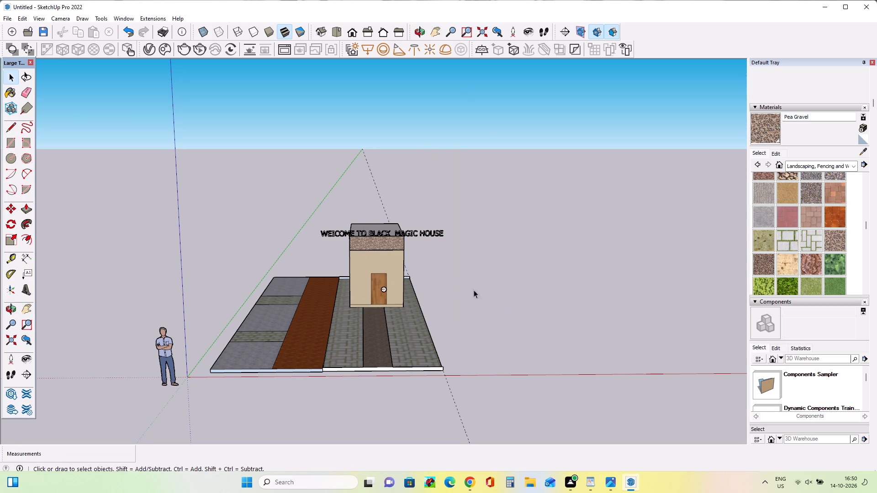
{"action": "scroll", "coordinate": [383, 249], "scroll_direction": "up", "scroll_amount": 2}
{"action": "scroll", "coordinate": [383, 249], "scroll_direction": "down", "scroll_amount": 1}
{"action": "scroll", "coordinate": [383, 249], "scroll_direction": "up", "scroll_amount": 2}
{"action": "scroll", "coordinate": [433, 264], "scroll_direction": "down", "scroll_amount": 4}
{"action": "scroll", "coordinate": [471, 400], "scroll_direction": "up", "scroll_amount": 2}
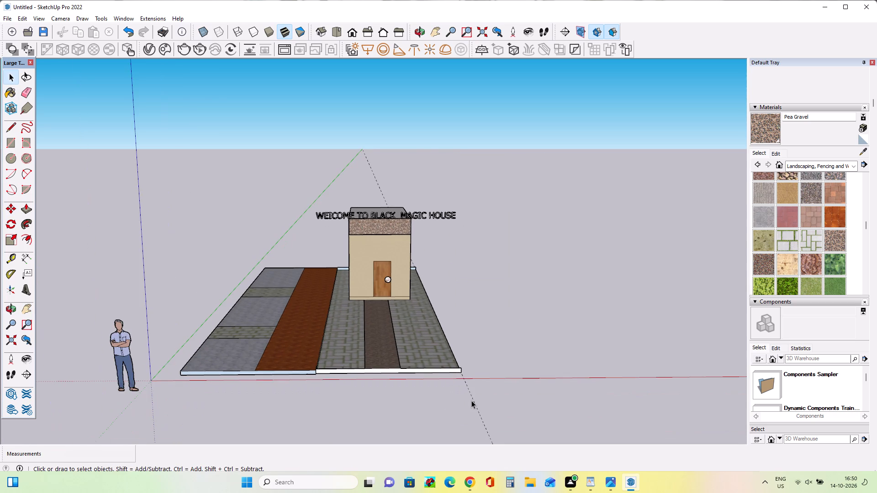
{"action": "scroll", "coordinate": [471, 400], "scroll_direction": "up", "scroll_amount": 1}
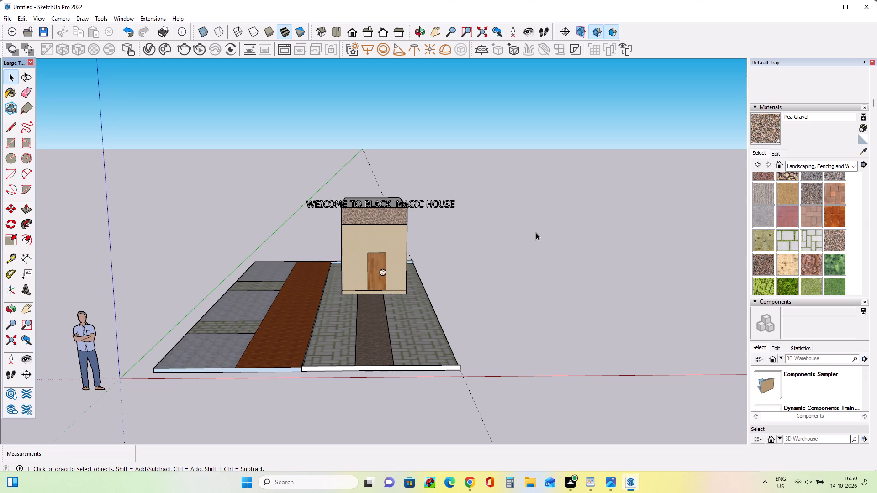
{"action": "left_click_drag", "start_coordinate": [485, 172], "coordinate": [250, 303]}
{"action": "left_click_drag", "start_coordinate": [250, 303], "coordinate": [252, 299]}
{"action": "left_click_drag", "start_coordinate": [449, 181], "coordinate": [155, 386]}
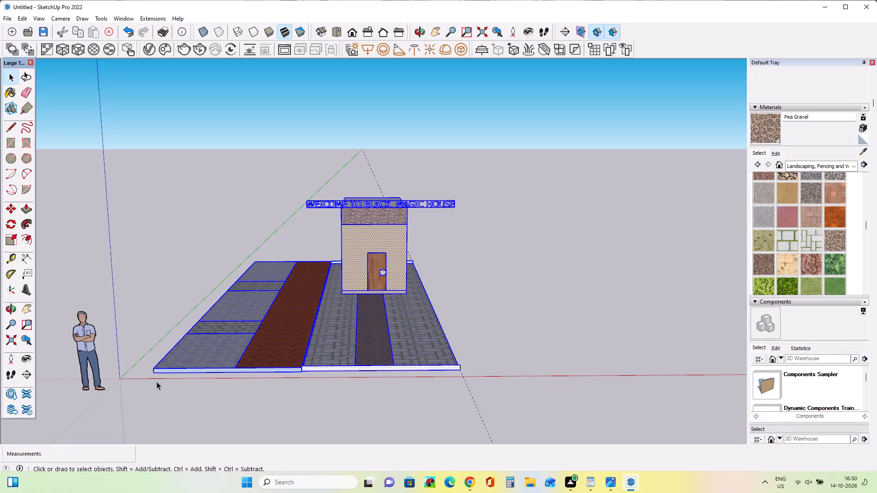
{"action": "key", "text": "Delete"}
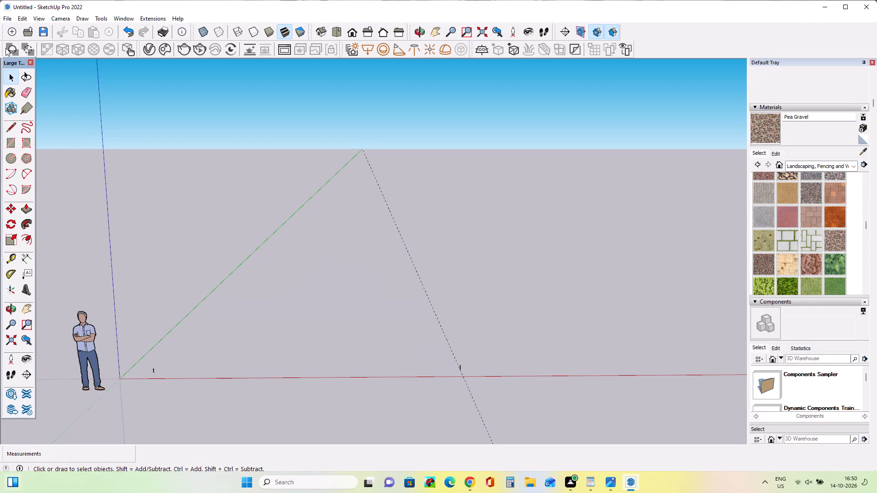
Delete the dashed guide line and the two small leftover marks near the red axis, keeping the human figure.
{"action": "left_click_drag", "start_coordinate": [528, 279], "coordinate": [385, 336]}
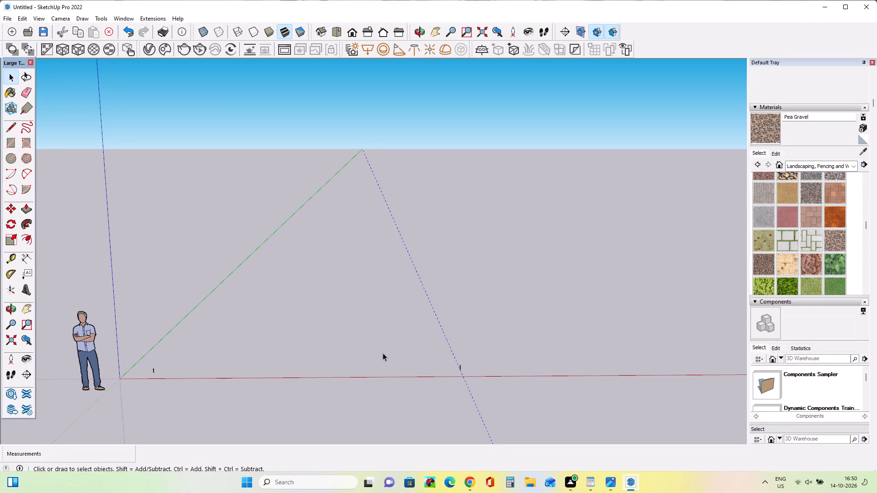
{"action": "key", "text": "Delete"}
{"action": "left_click_drag", "start_coordinate": [475, 353], "coordinate": [436, 382]}
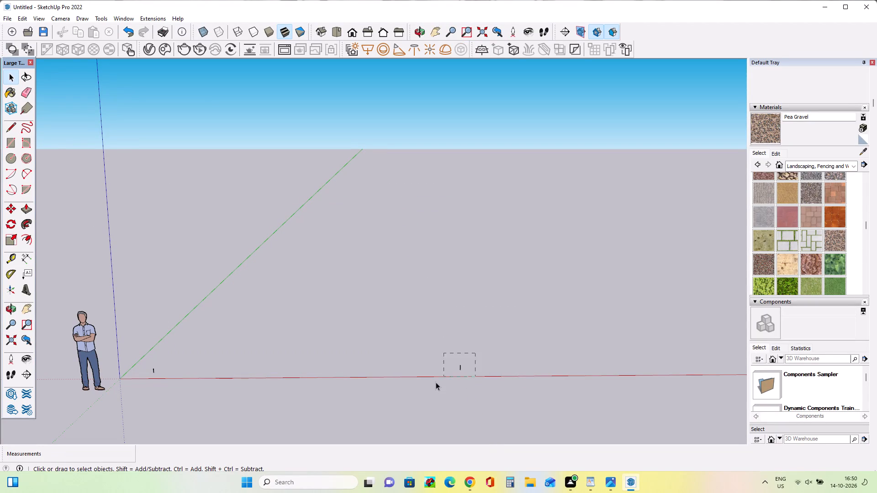
{"action": "left_click_drag", "start_coordinate": [436, 382], "coordinate": [434, 383]}
{"action": "key", "text": "Delete"}
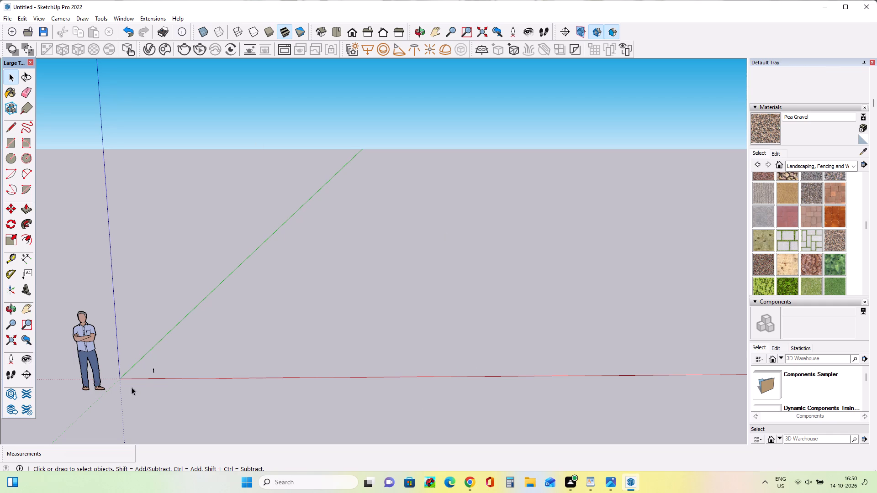
{"action": "left_click_drag", "start_coordinate": [183, 356], "coordinate": [124, 398]}
{"action": "key", "text": "Delete"}
Start importing an external file into the cleared model by opening the Import dialog.
{"action": "middle_click_drag", "start_coordinate": [149, 336], "coordinate": [204, 324]}
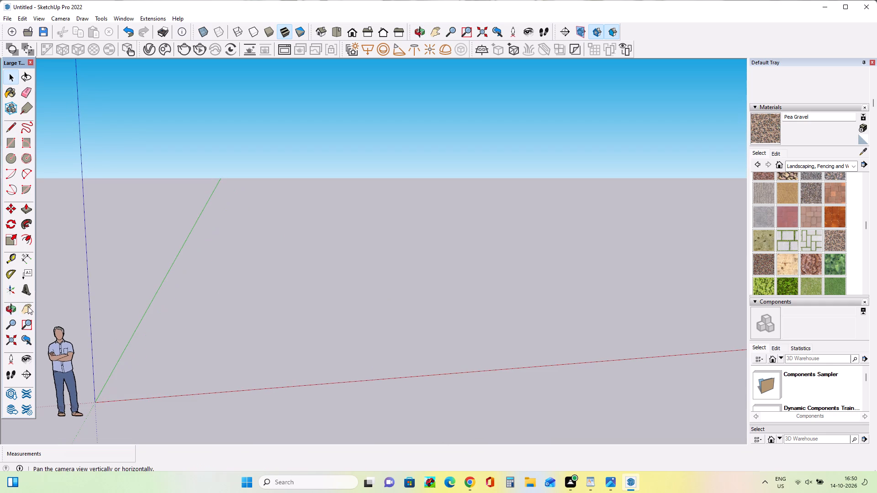
{"action": "left_click", "coordinate": [28, 307]}
{"action": "left_click_drag", "start_coordinate": [226, 307], "coordinate": [160, 254]}
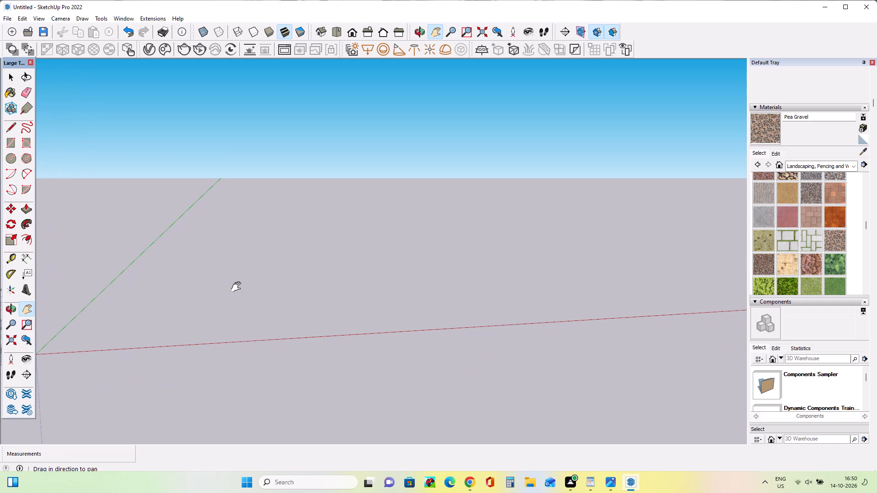
{"action": "middle_click_drag", "start_coordinate": [243, 268], "coordinate": [282, 326]}
{"action": "left_click_drag", "start_coordinate": [326, 283], "coordinate": [326, 303]}
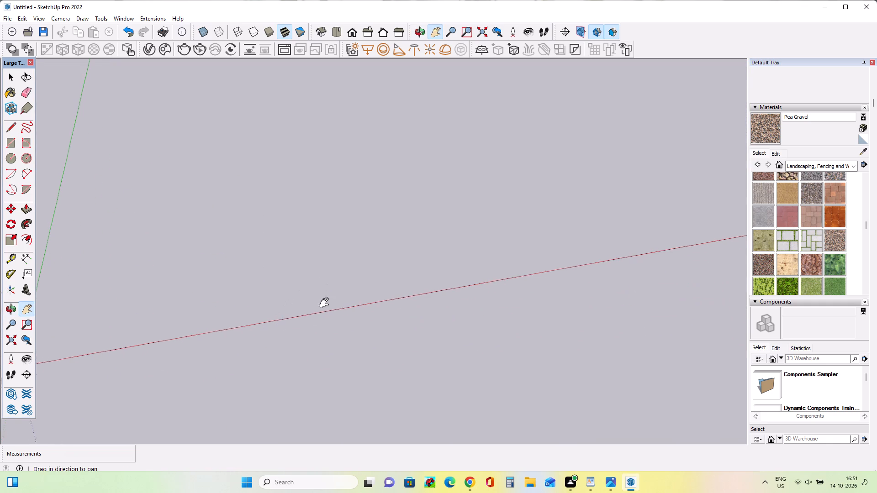
{"action": "left_click_drag", "start_coordinate": [326, 303], "coordinate": [321, 368]}
{"action": "middle_click_drag", "start_coordinate": [471, 336], "coordinate": [462, 340]}
{"action": "left_click", "coordinate": [9, 16]}
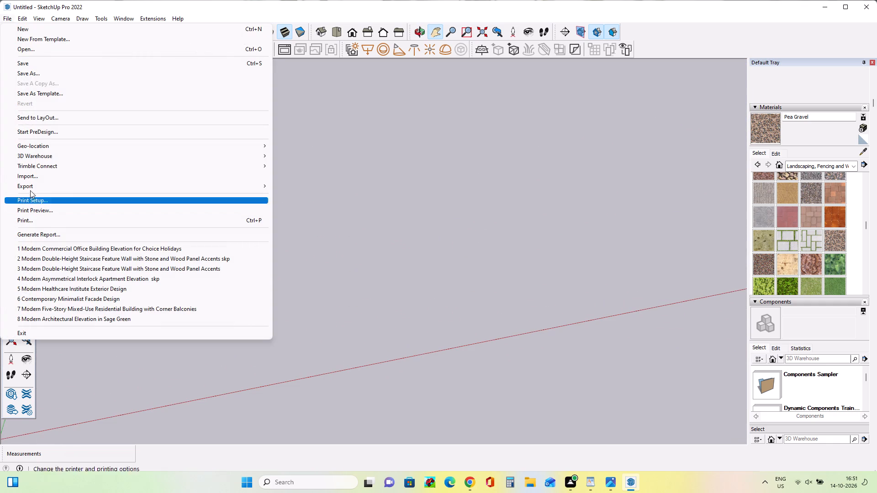
{"action": "left_click", "coordinate": [34, 178]}
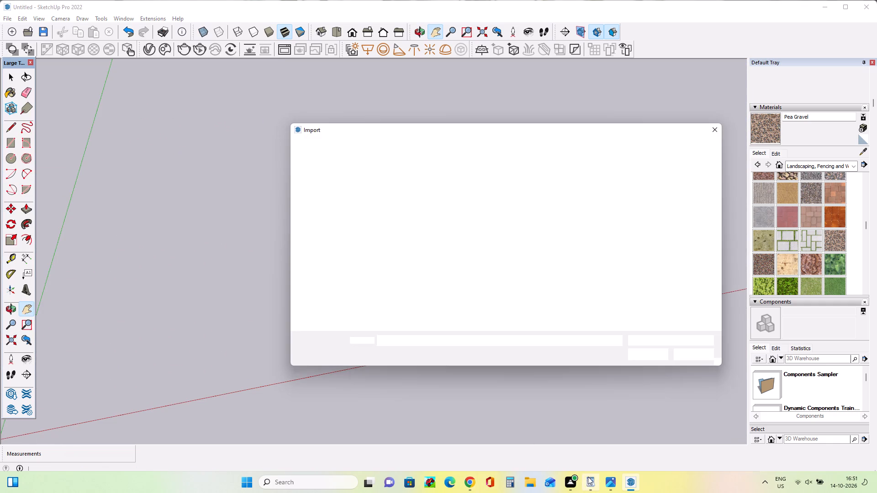
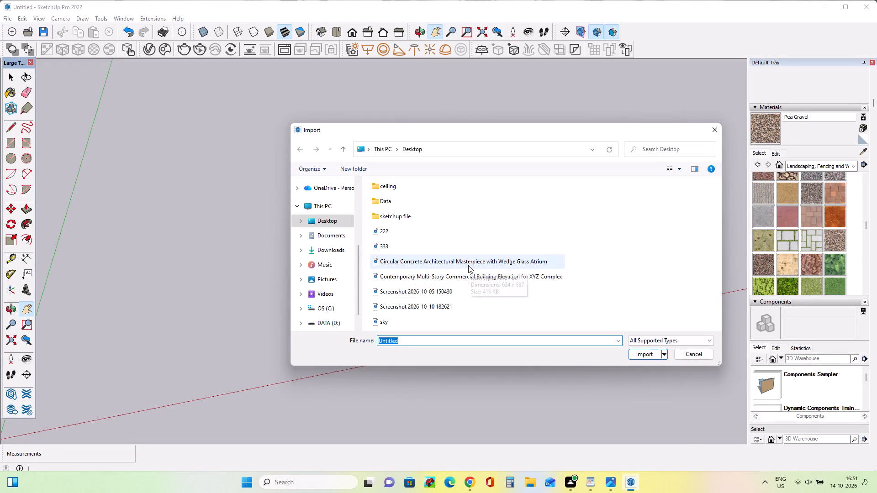
Import "Contemporary Multi-Story Commercial Building Elevation for XYZ Complex" as an image and place it upright in the model.
{"action": "left_click", "coordinate": [476, 275]}
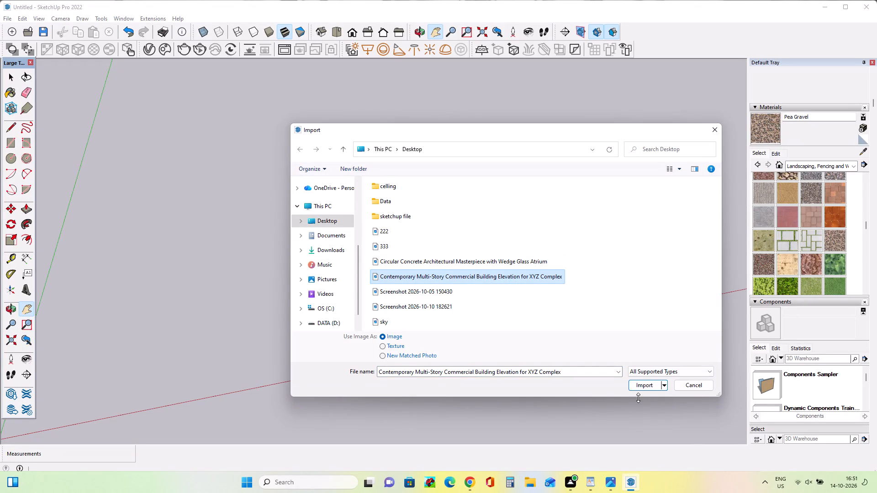
{"action": "left_click", "coordinate": [645, 388]}
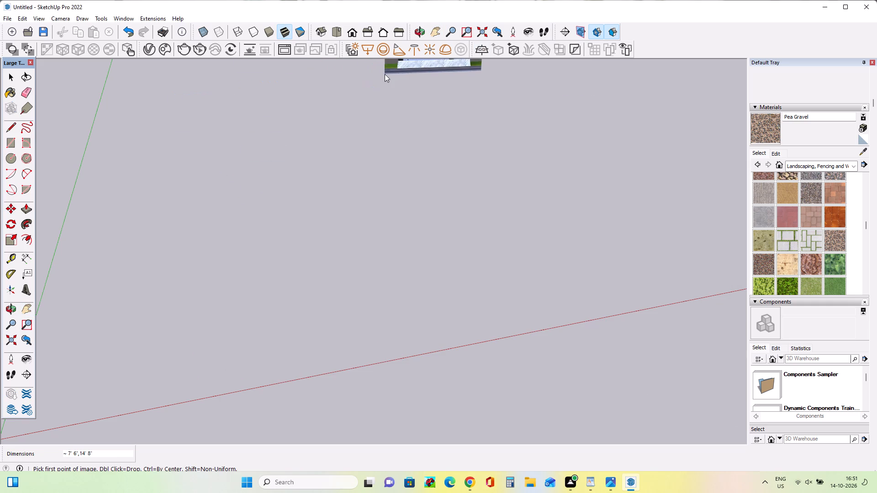
{"action": "left_click", "coordinate": [385, 74]}
{"action": "left_click", "coordinate": [188, 174]}
Reposition the imported building image near the green axis with two moves, about 8' 11" and 11' 8".
{"action": "scroll", "coordinate": [248, 185], "scroll_direction": "down", "scroll_amount": 3}
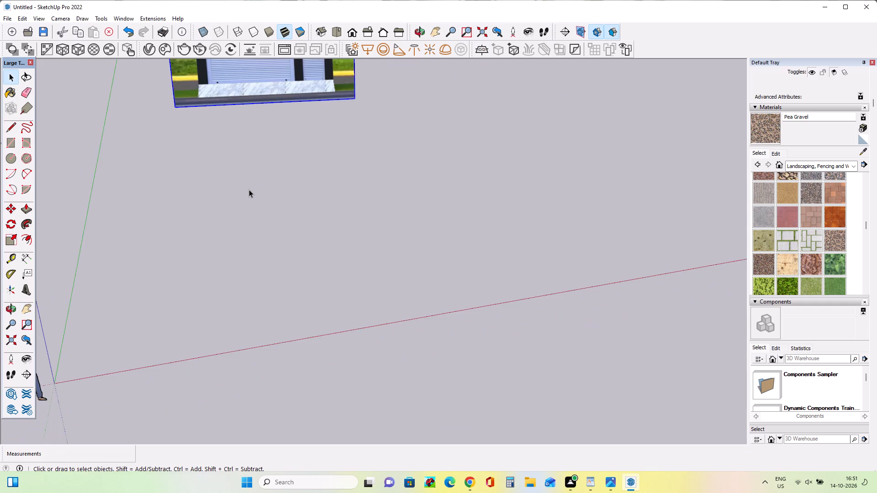
{"action": "scroll", "coordinate": [249, 189], "scroll_direction": "down", "scroll_amount": 1}
{"action": "scroll", "coordinate": [293, 182], "scroll_direction": "down", "scroll_amount": 11}
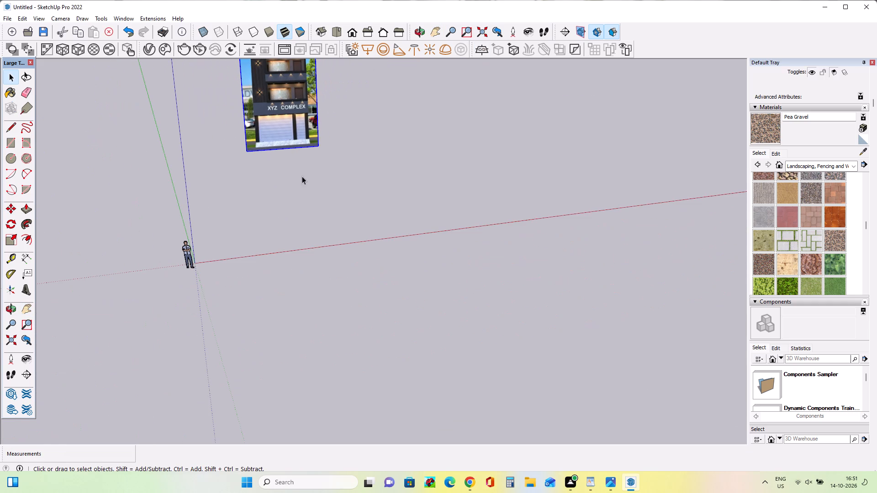
{"action": "middle_click_drag", "start_coordinate": [412, 136], "coordinate": [359, 116]}
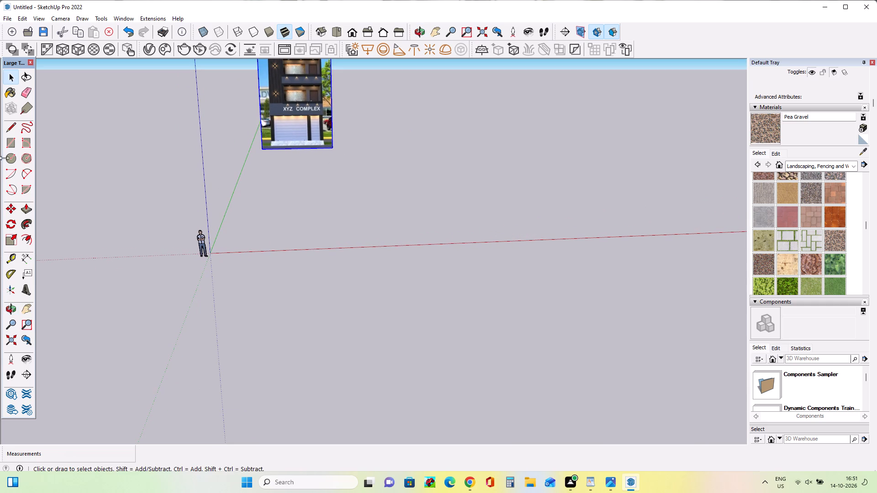
{"action": "left_click", "coordinate": [13, 210]}
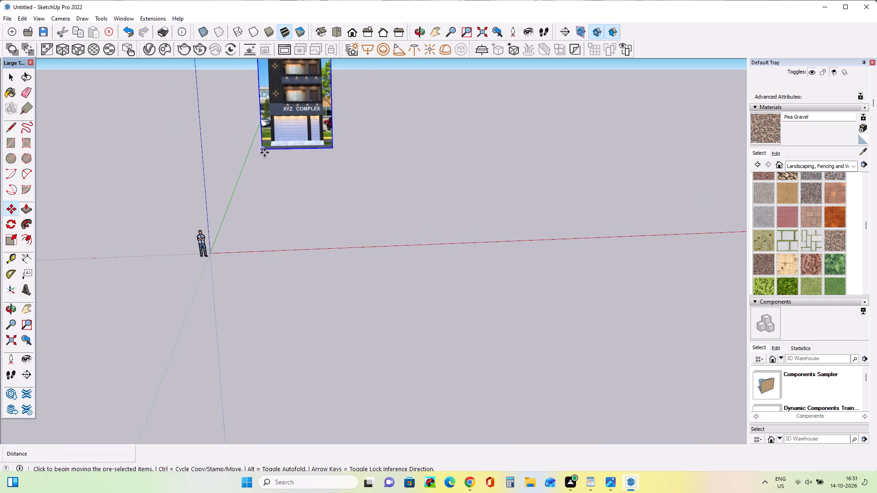
{"action": "left_click", "coordinate": [264, 152]}
{"action": "left_click", "coordinate": [290, 118]}
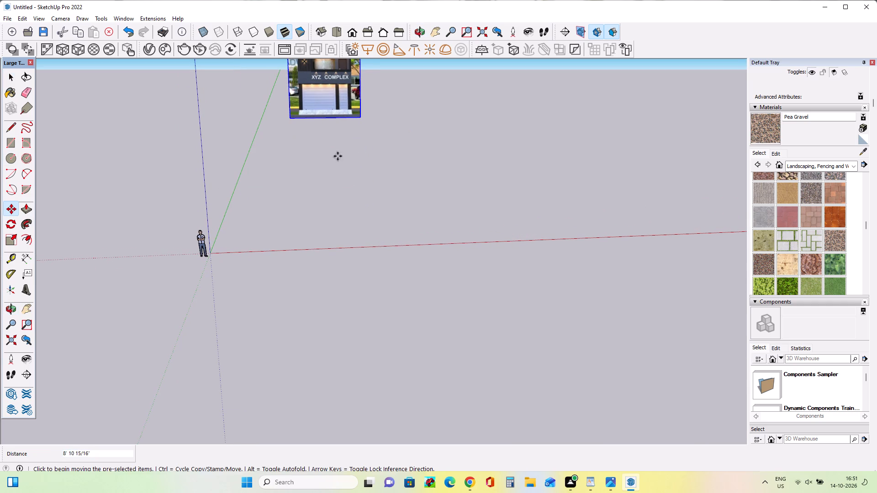
{"action": "middle_click_drag", "start_coordinate": [370, 168], "coordinate": [375, 160]}
{"action": "middle_click_drag", "start_coordinate": [379, 151], "coordinate": [381, 141]}
{"action": "middle_click", "coordinate": [386, 130]}
{"action": "scroll", "coordinate": [385, 129], "scroll_direction": "down", "scroll_amount": 1}
{"action": "left_click", "coordinate": [350, 120]}
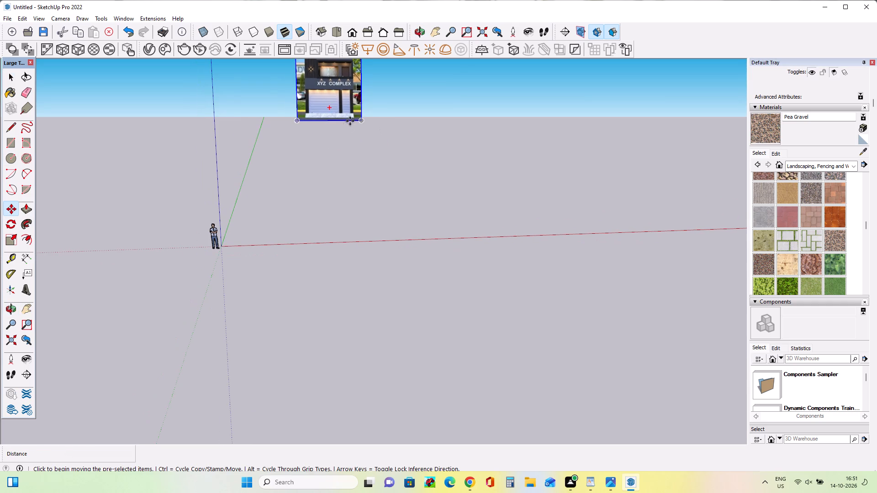
{"action": "left_click", "coordinate": [336, 168]}
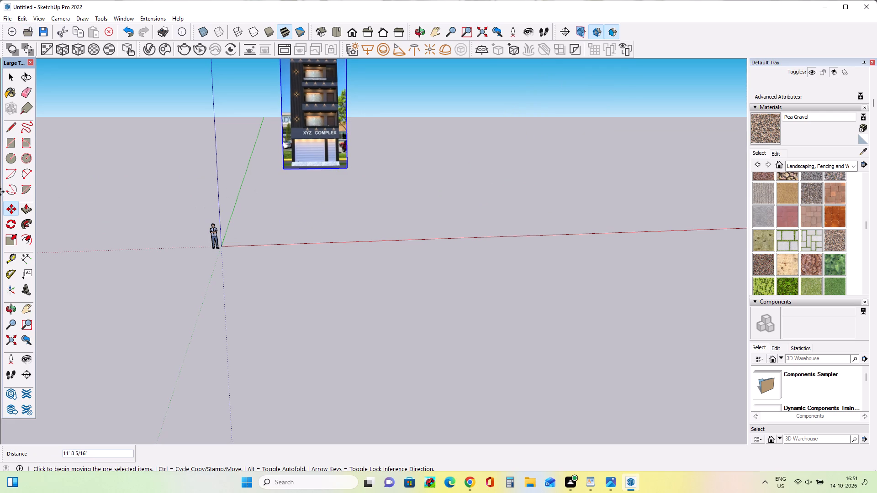
Examine the building image from the upper floors down to the XYZ COMPLEX sign, shutters and marble plinth.
{"action": "left_click", "coordinate": [34, 307]}
{"action": "left_click_drag", "start_coordinate": [192, 198], "coordinate": [142, 266]}
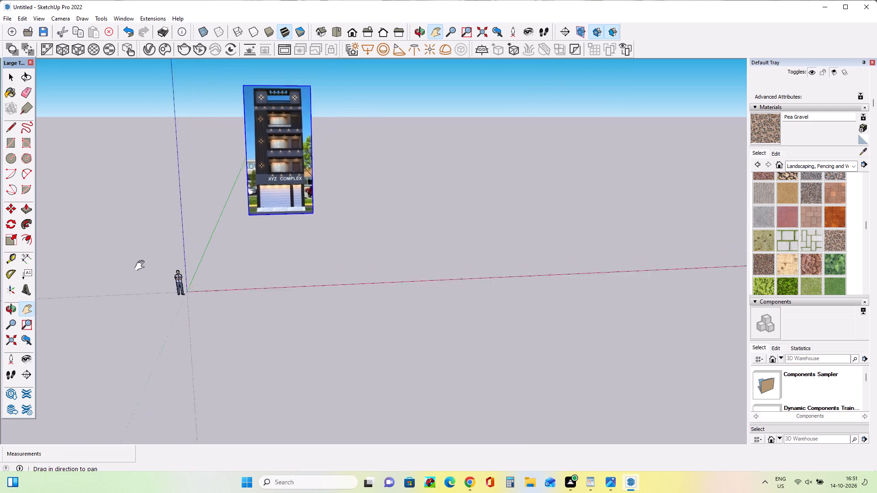
{"action": "left_click_drag", "start_coordinate": [142, 266], "coordinate": [88, 332]}
{"action": "middle_click_drag", "start_coordinate": [328, 329], "coordinate": [343, 291]}
{"action": "scroll", "coordinate": [243, 296], "scroll_direction": "up", "scroll_amount": 6}
{"action": "scroll", "coordinate": [243, 296], "scroll_direction": "down", "scroll_amount": 1}
{"action": "scroll", "coordinate": [181, 160], "scroll_direction": "up", "scroll_amount": 7}
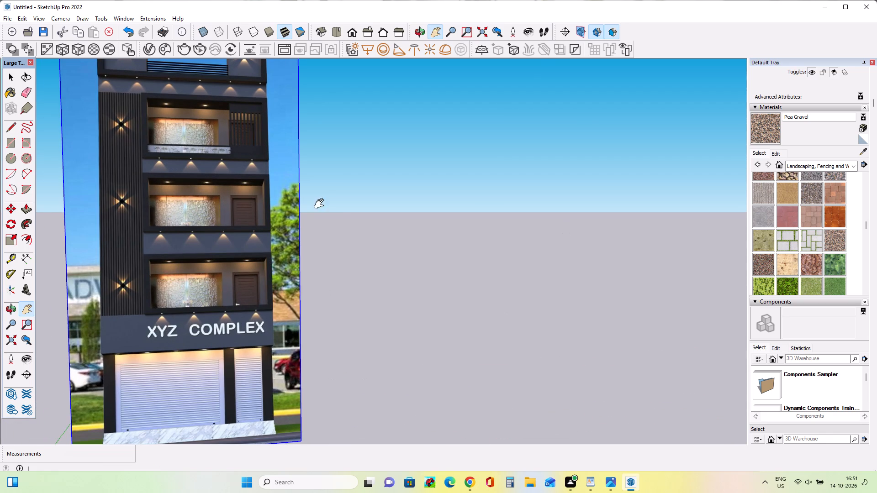
{"action": "middle_click_drag", "start_coordinate": [341, 288], "coordinate": [262, 297]}
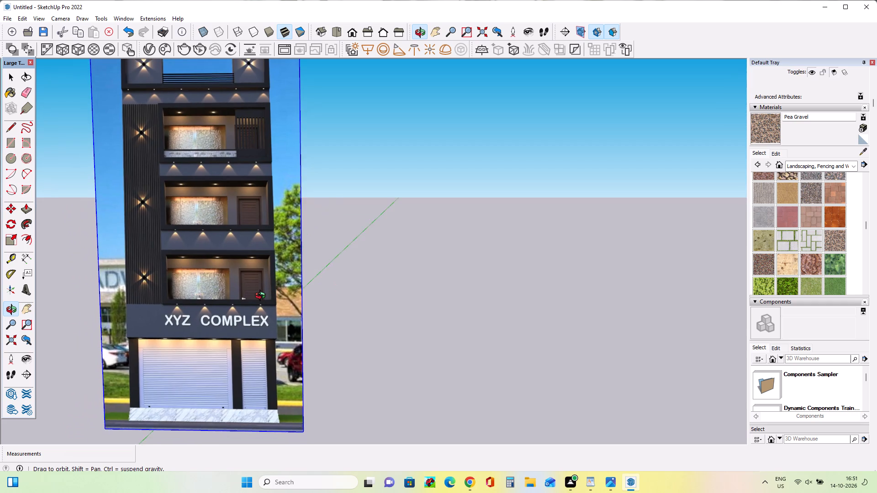
{"action": "middle_click_drag", "start_coordinate": [262, 297], "coordinate": [331, 284]}
{"action": "scroll", "coordinate": [324, 288], "scroll_direction": "down", "scroll_amount": 2}
{"action": "scroll", "coordinate": [200, 408], "scroll_direction": "up", "scroll_amount": 7}
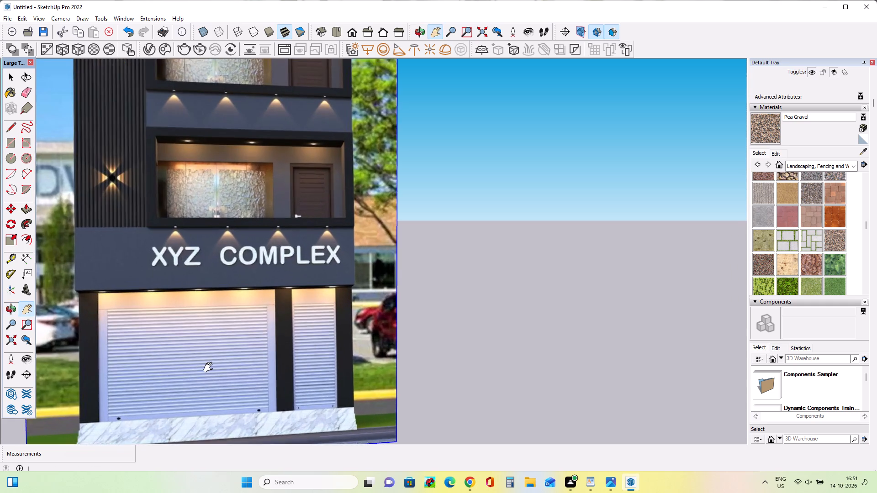
{"action": "scroll", "coordinate": [210, 367], "scroll_direction": "up", "scroll_amount": 5}
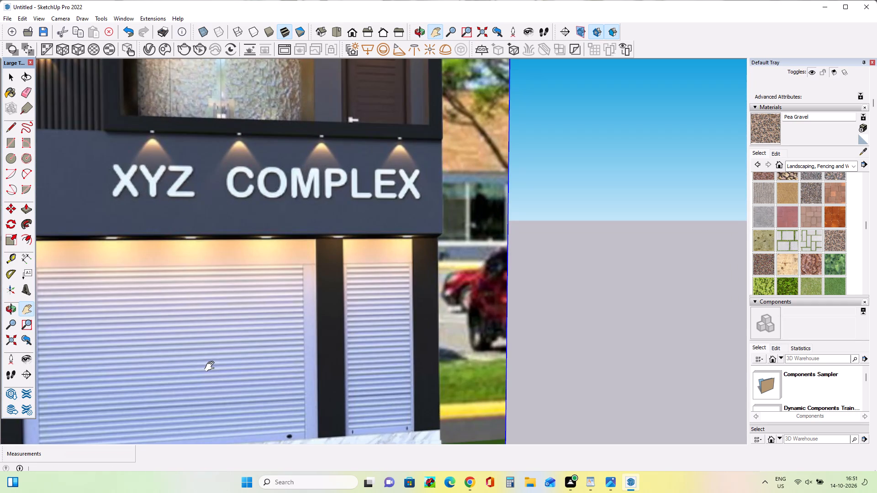
{"action": "scroll", "coordinate": [211, 368], "scroll_direction": "down", "scroll_amount": 10}
{"action": "scroll", "coordinate": [197, 431], "scroll_direction": "up", "scroll_amount": 4}
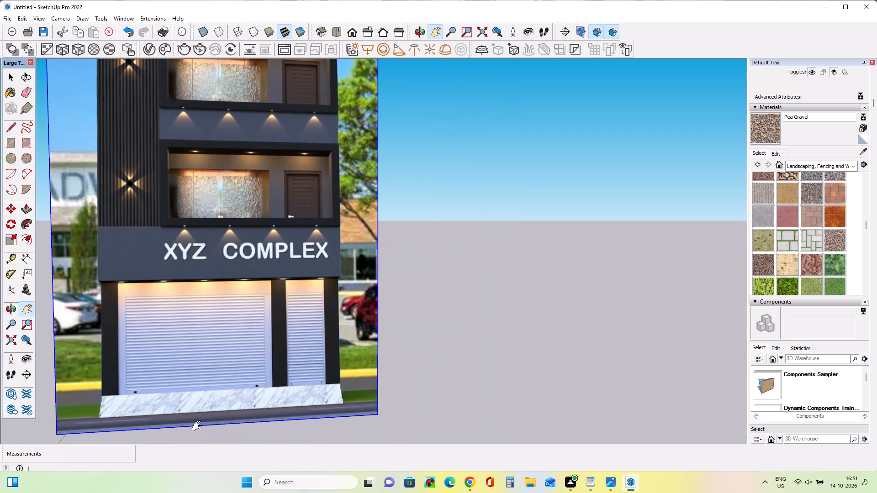
{"action": "scroll", "coordinate": [199, 426], "scroll_direction": "up", "scroll_amount": 5}
{"action": "middle_click_drag", "start_coordinate": [200, 424], "coordinate": [247, 351]}
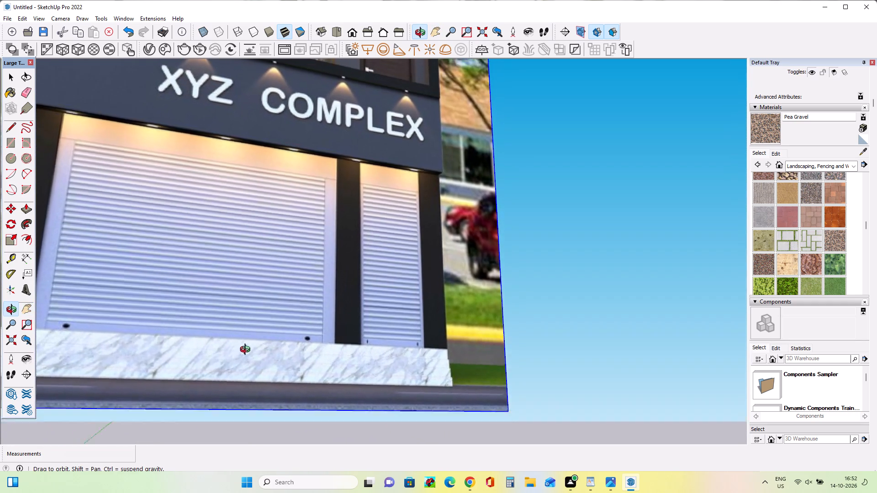
{"action": "middle_click_drag", "start_coordinate": [247, 351], "coordinate": [246, 354]}
{"action": "middle_click_drag", "start_coordinate": [241, 362], "coordinate": [204, 390]}
{"action": "scroll", "coordinate": [189, 395], "scroll_direction": "down", "scroll_amount": 12}
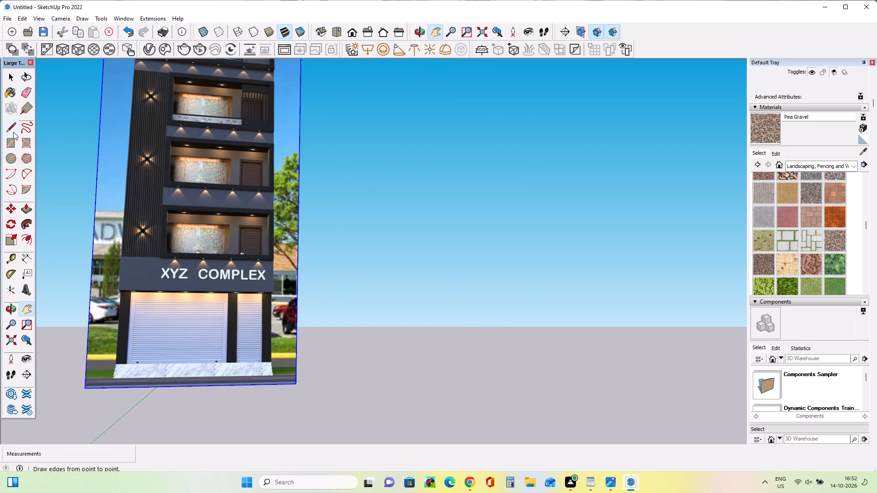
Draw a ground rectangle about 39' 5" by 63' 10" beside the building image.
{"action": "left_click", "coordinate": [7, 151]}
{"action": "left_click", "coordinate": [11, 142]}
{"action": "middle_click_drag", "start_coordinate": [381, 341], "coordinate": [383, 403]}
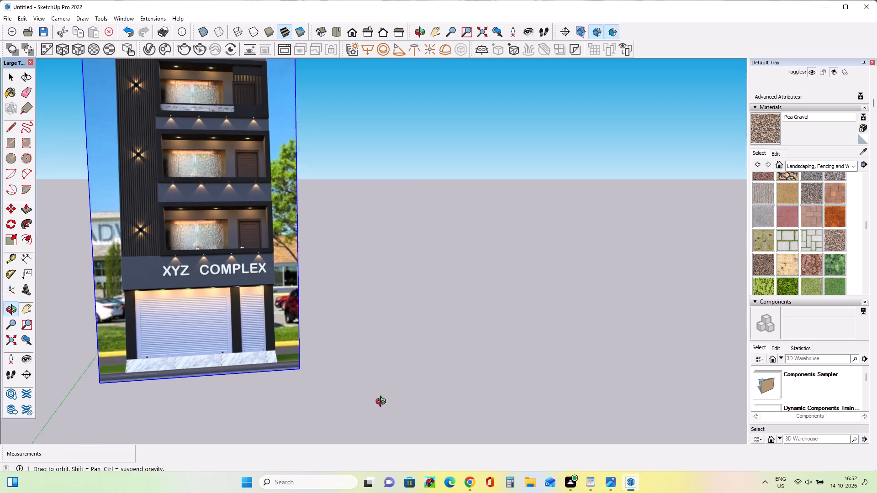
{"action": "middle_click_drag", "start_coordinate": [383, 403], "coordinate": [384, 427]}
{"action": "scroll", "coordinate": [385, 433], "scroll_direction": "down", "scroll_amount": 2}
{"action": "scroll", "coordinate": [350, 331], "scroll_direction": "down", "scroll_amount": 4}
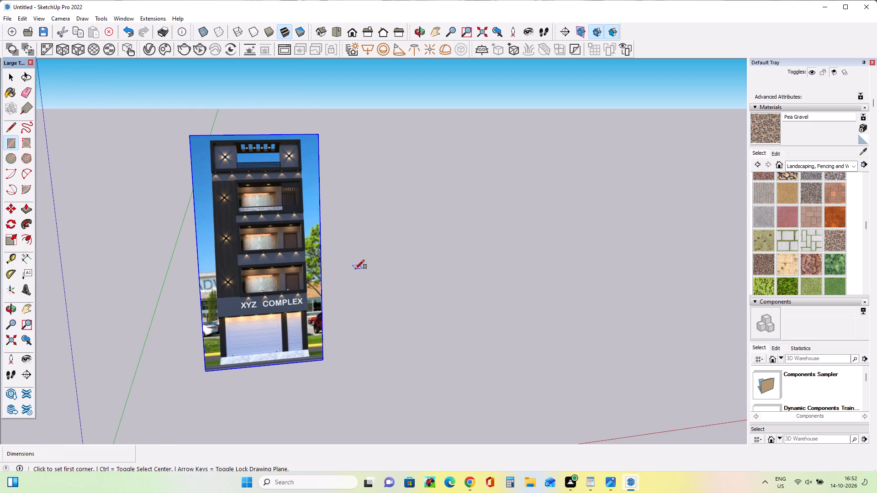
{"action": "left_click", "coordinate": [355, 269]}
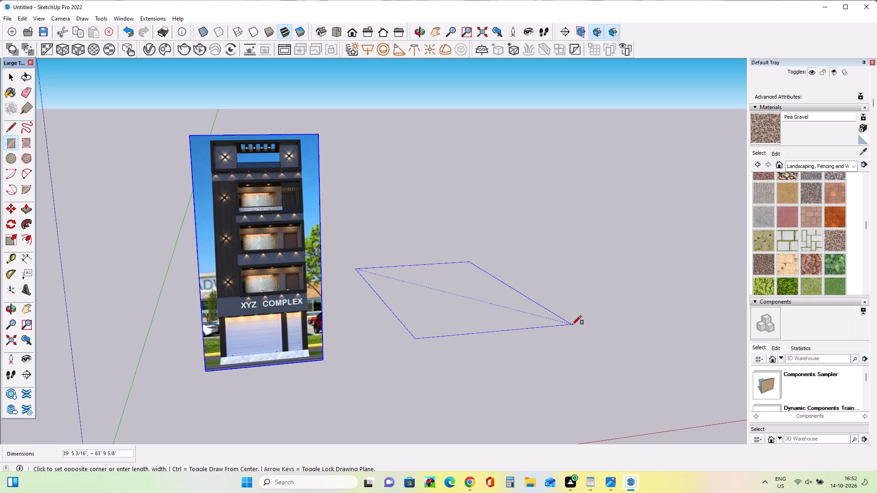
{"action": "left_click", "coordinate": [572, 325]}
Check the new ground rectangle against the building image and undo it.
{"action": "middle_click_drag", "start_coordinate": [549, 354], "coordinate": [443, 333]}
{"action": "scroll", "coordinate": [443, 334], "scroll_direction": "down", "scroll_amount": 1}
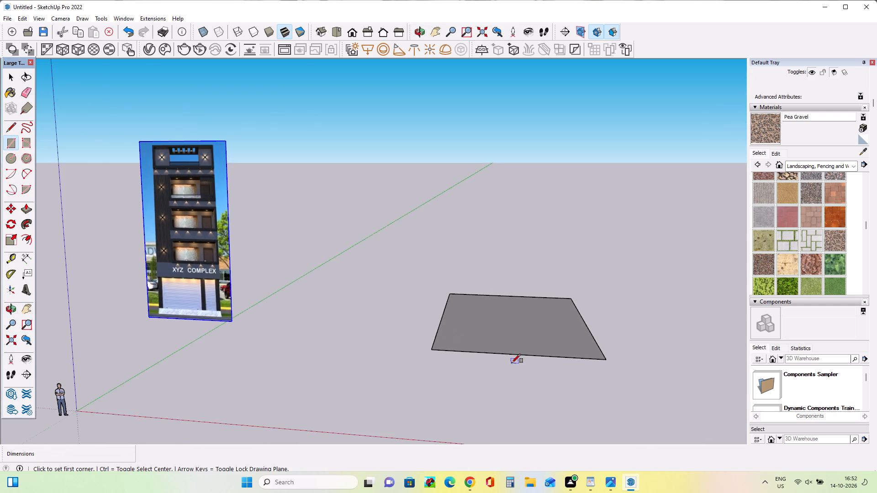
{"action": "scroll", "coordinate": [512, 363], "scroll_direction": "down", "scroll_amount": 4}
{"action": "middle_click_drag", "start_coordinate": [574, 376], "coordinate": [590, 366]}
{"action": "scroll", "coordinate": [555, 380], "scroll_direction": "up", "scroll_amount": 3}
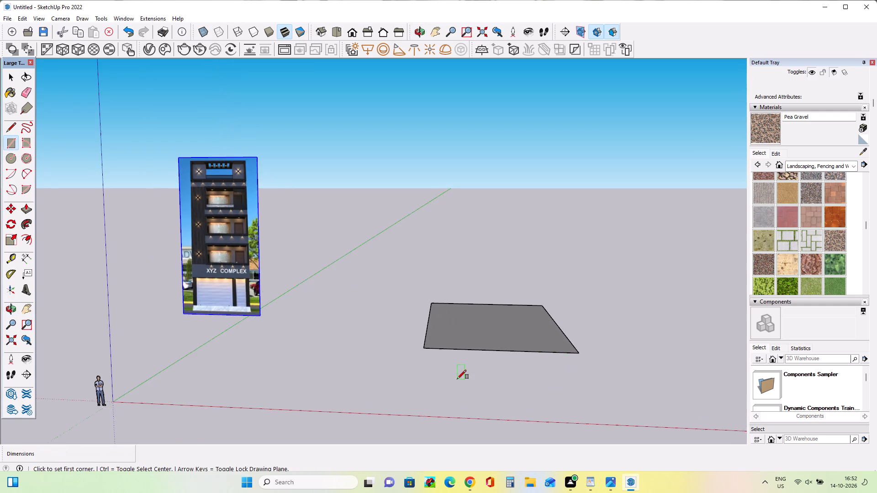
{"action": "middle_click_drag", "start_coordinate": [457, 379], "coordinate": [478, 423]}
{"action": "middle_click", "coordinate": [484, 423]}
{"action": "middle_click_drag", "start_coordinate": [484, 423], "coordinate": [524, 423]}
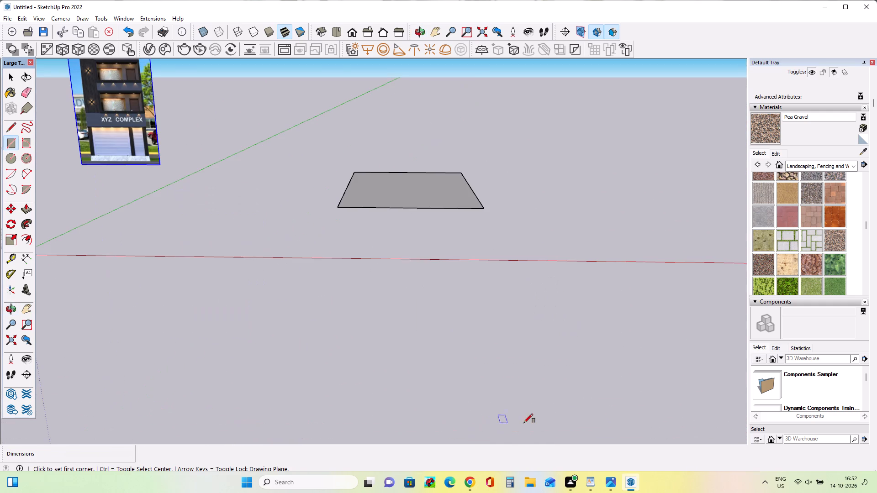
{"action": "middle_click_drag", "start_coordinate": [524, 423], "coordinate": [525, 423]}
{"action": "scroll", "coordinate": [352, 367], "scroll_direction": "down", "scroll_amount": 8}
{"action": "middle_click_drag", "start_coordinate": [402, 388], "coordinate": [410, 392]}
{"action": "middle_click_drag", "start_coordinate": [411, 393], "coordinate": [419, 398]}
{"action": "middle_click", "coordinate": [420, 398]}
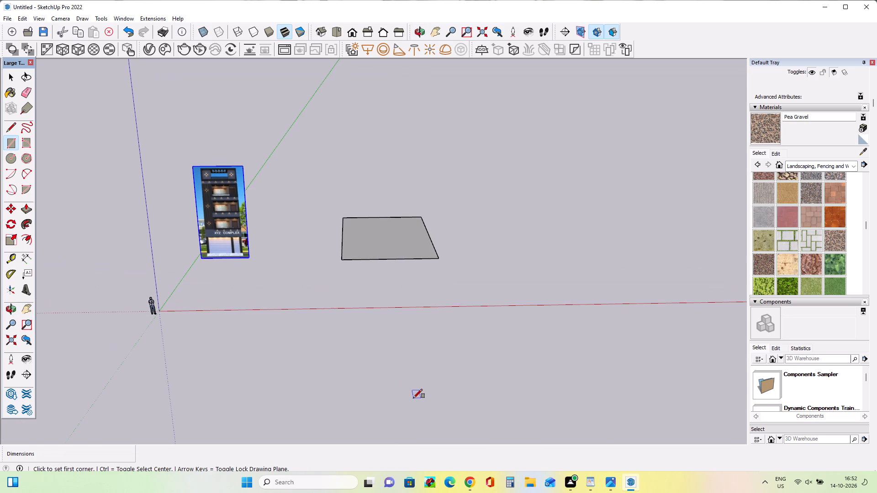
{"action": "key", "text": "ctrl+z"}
Draw a ground rectangle about 51' 11" by 60' 9" between the building image and the red axis.
{"action": "middle_click_drag", "start_coordinate": [281, 321], "coordinate": [361, 336]}
{"action": "middle_click_drag", "start_coordinate": [364, 338], "coordinate": [380, 347]}
{"action": "scroll", "coordinate": [380, 347], "scroll_direction": "down", "scroll_amount": 1}
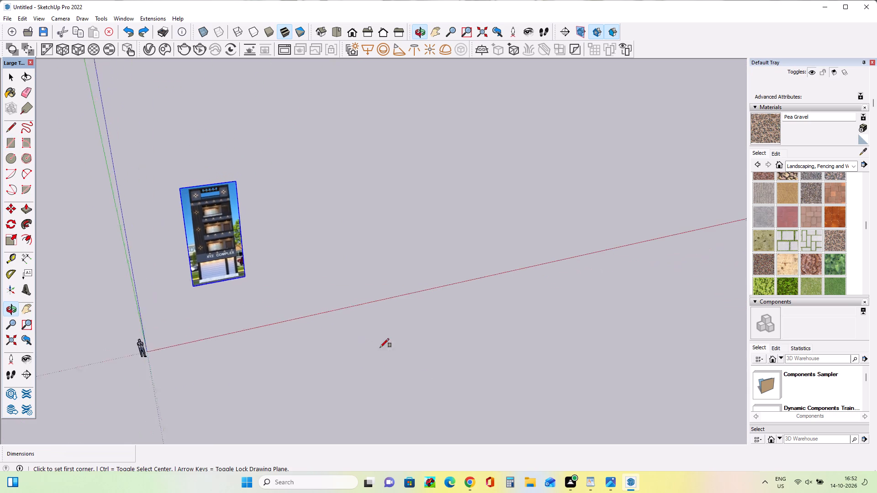
{"action": "scroll", "coordinate": [380, 347], "scroll_direction": "down", "scroll_amount": 1}
{"action": "left_click", "coordinate": [301, 296]}
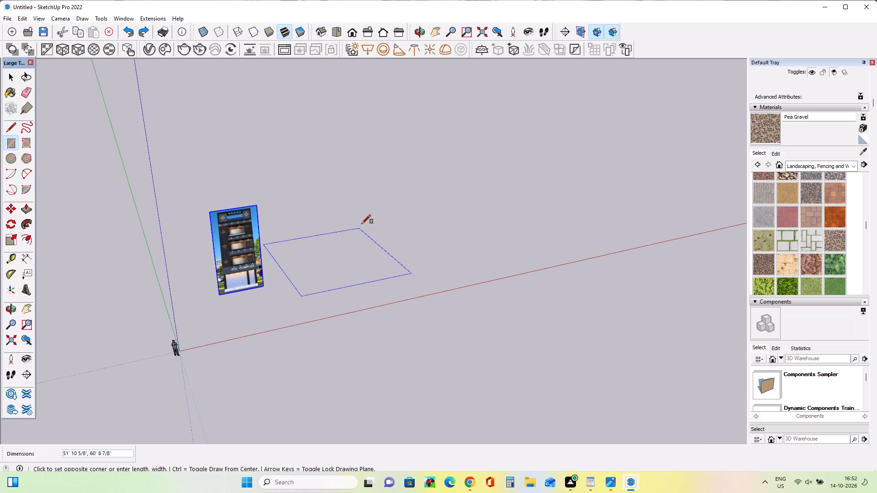
{"action": "left_click", "coordinate": [362, 224]}
{"action": "middle_click_drag", "start_coordinate": [372, 359], "coordinate": [264, 320]}
{"action": "middle_click", "coordinate": [264, 324]}
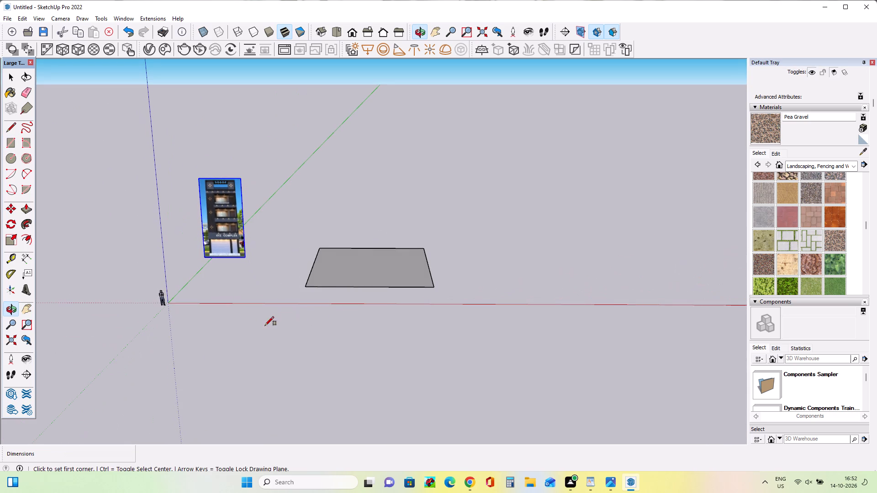
{"action": "middle_click_drag", "start_coordinate": [379, 310], "coordinate": [428, 355]}
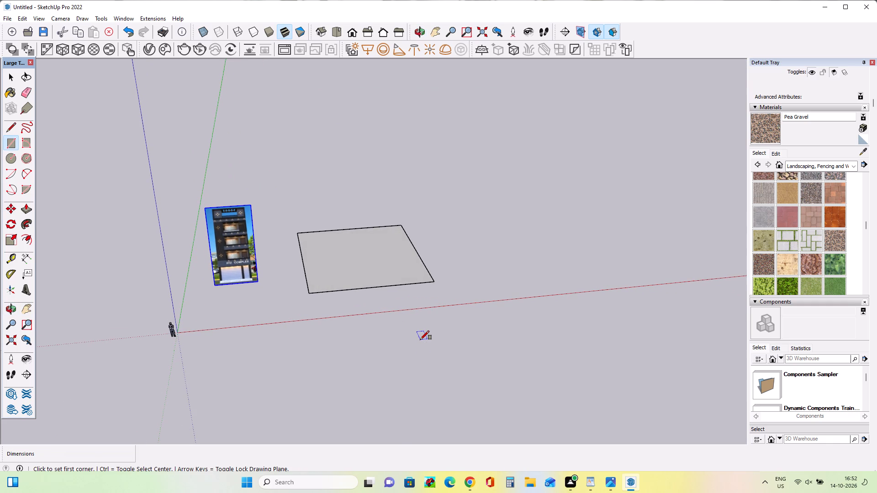
{"action": "middle_click_drag", "start_coordinate": [406, 285], "coordinate": [381, 267]}
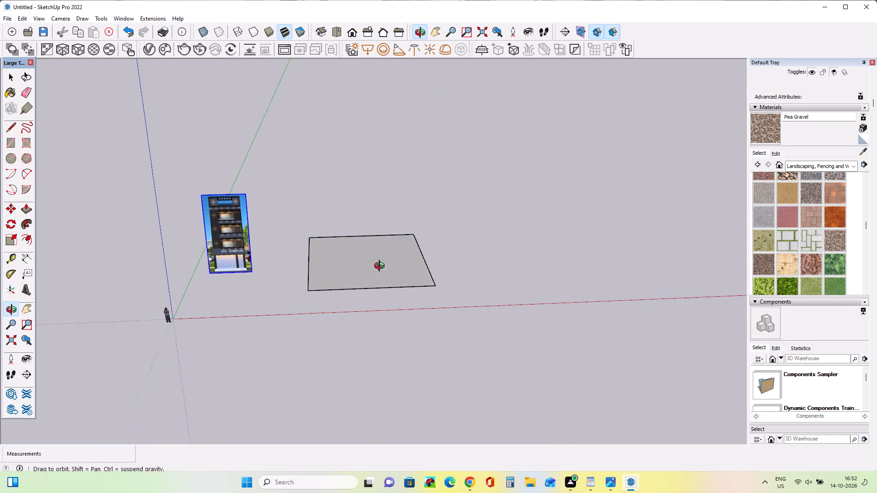
{"action": "middle_click_drag", "start_coordinate": [381, 267], "coordinate": [384, 252]}
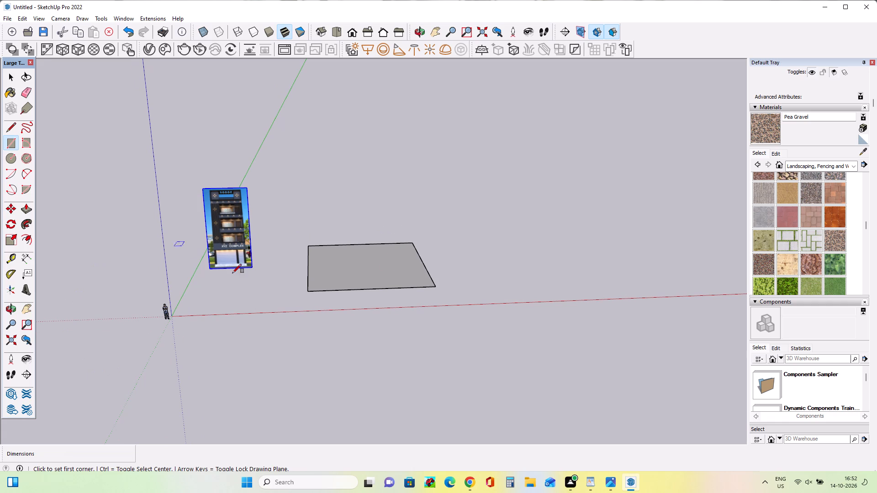
Scale the building image up uniformly from its upper corners in successive passes, starting with factors of about 1.17 and 1.67.
{"action": "left_click", "coordinate": [9, 237]}
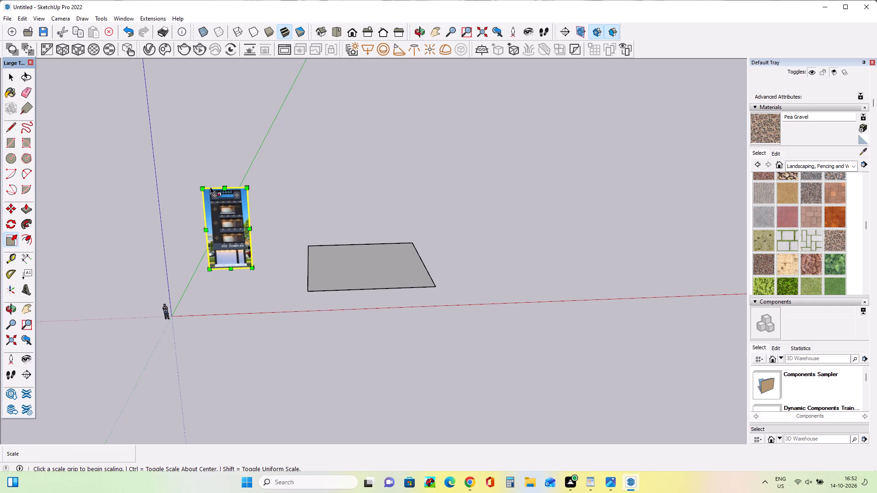
{"action": "left_click_drag", "start_coordinate": [201, 186], "coordinate": [200, 170]}
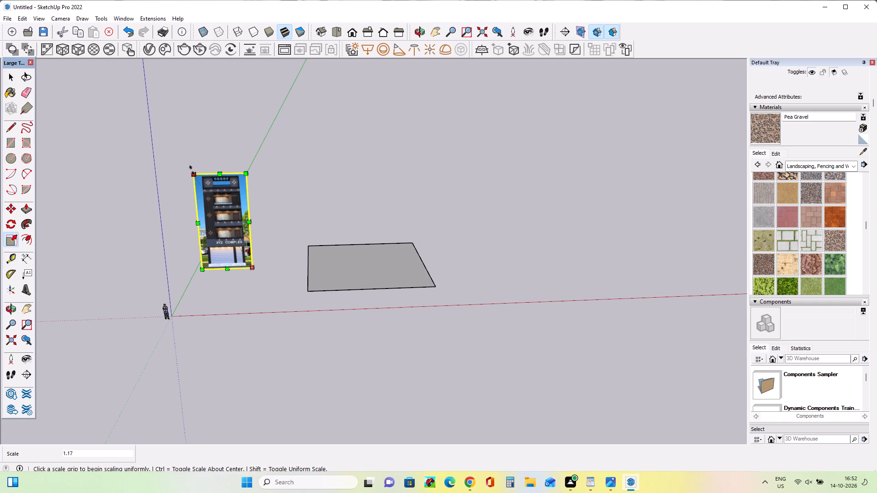
{"action": "left_click_drag", "start_coordinate": [192, 170], "coordinate": [181, 91]}
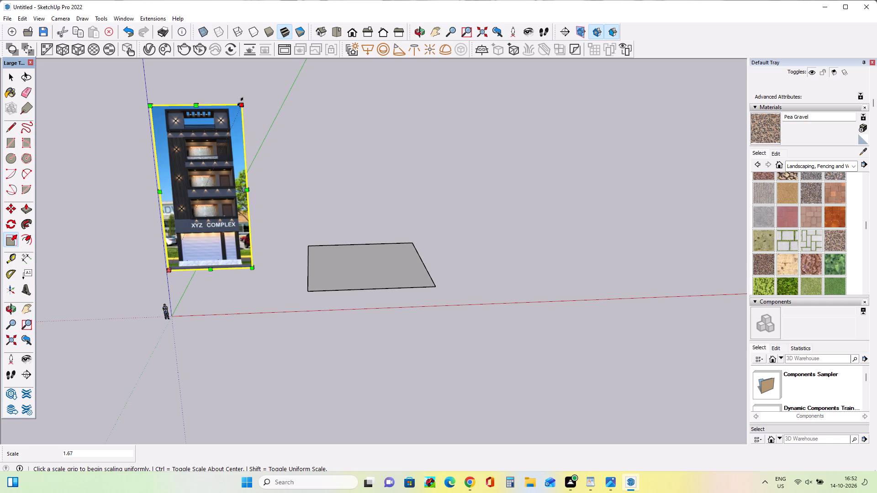
{"action": "left_click_drag", "start_coordinate": [240, 102], "coordinate": [321, 72]}
{"action": "middle_click_drag", "start_coordinate": [323, 226], "coordinate": [326, 215]}
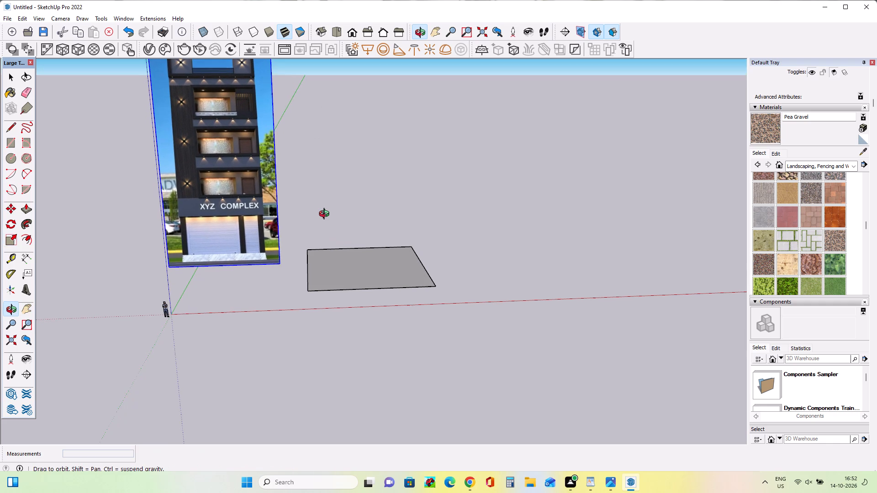
{"action": "middle_click_drag", "start_coordinate": [326, 215], "coordinate": [323, 218]}
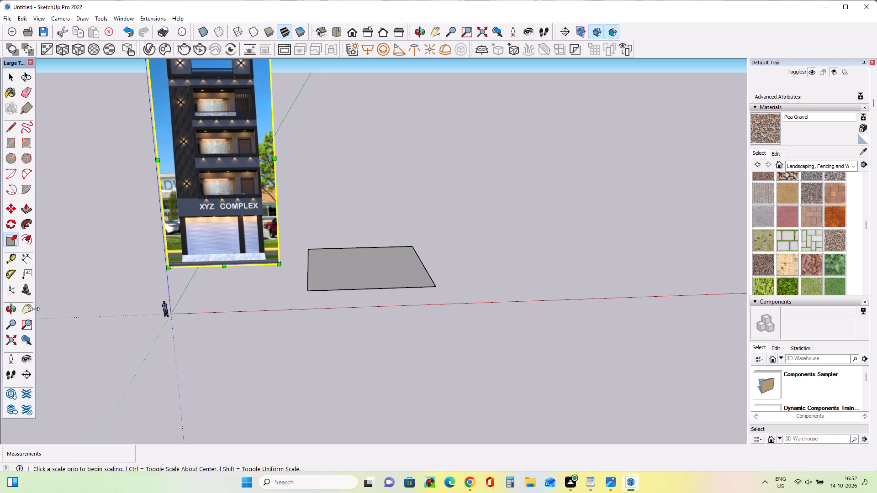
Push/Pull the ground rectangle up into a slab in two passes of about 2' 9" and 3' 9".
{"action": "left_click", "coordinate": [26, 312]}
{"action": "left_click", "coordinate": [27, 207]}
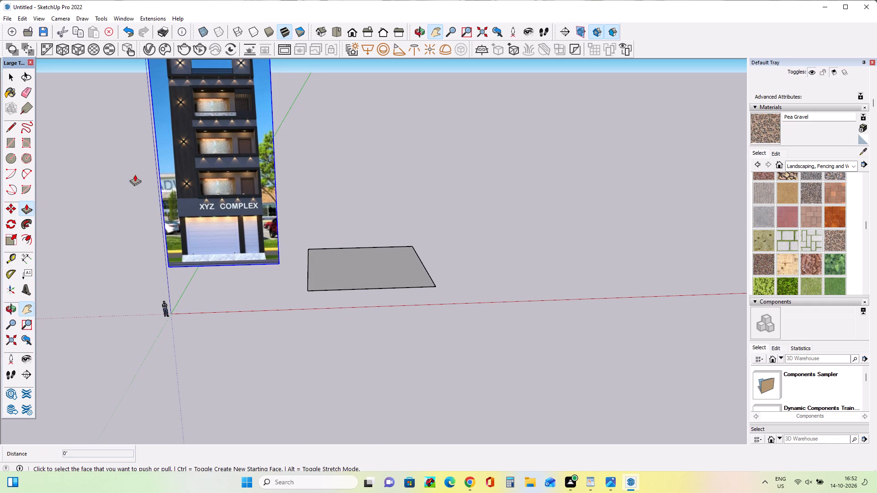
{"action": "left_click", "coordinate": [371, 266]}
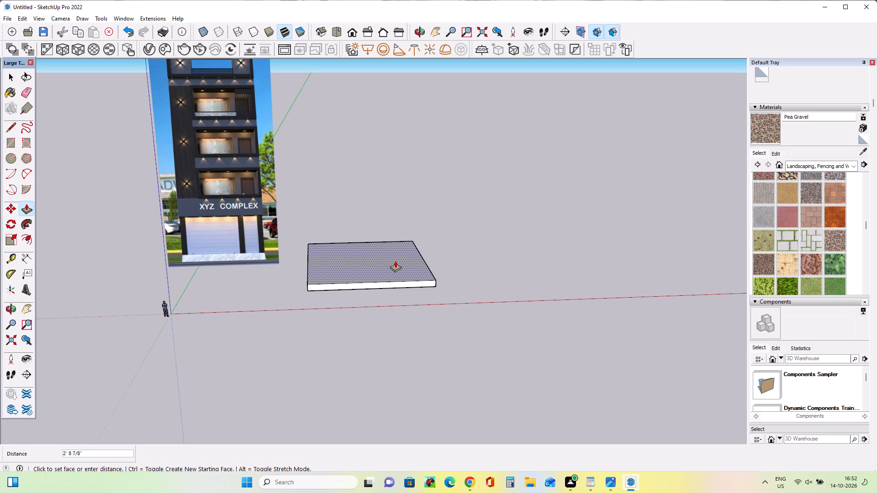
{"action": "left_click", "coordinate": [395, 261]}
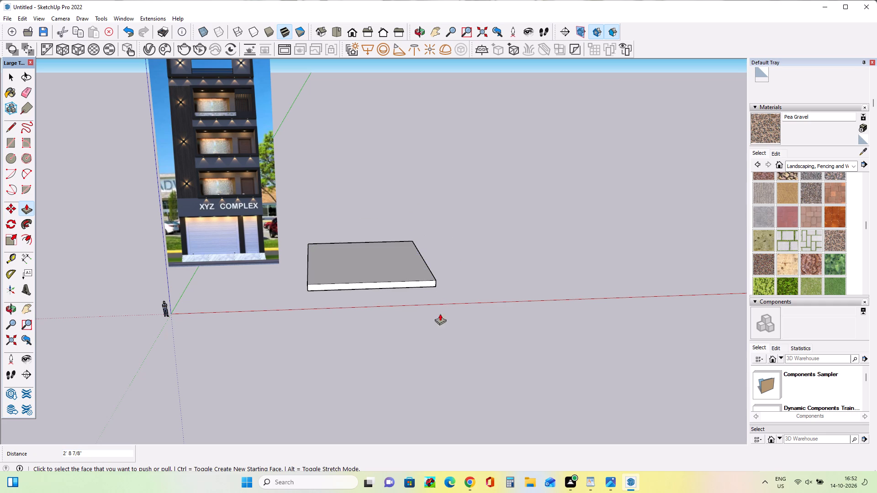
{"action": "middle_click", "coordinate": [439, 315]}
{"action": "middle_click_drag", "start_coordinate": [439, 315], "coordinate": [439, 323]}
{"action": "middle_click_drag", "start_coordinate": [439, 328], "coordinate": [440, 339]}
{"action": "middle_click", "coordinate": [440, 339]}
{"action": "left_click", "coordinate": [336, 210]}
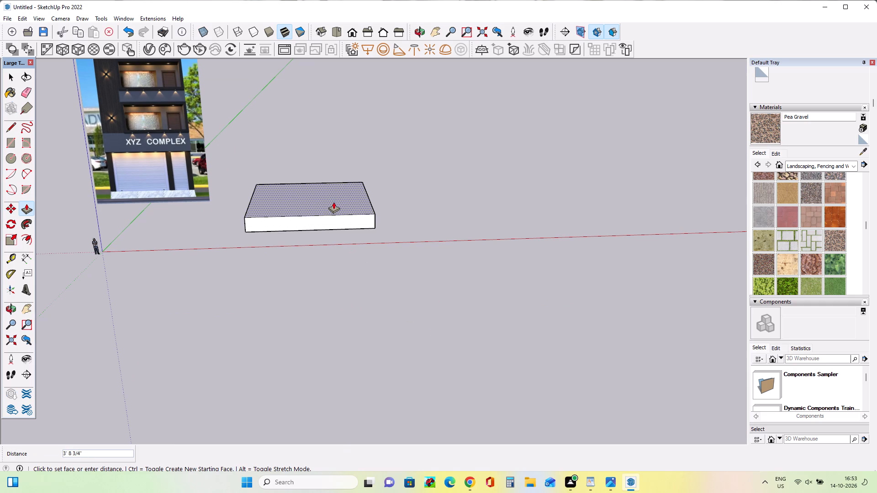
{"action": "left_click", "coordinate": [333, 202]}
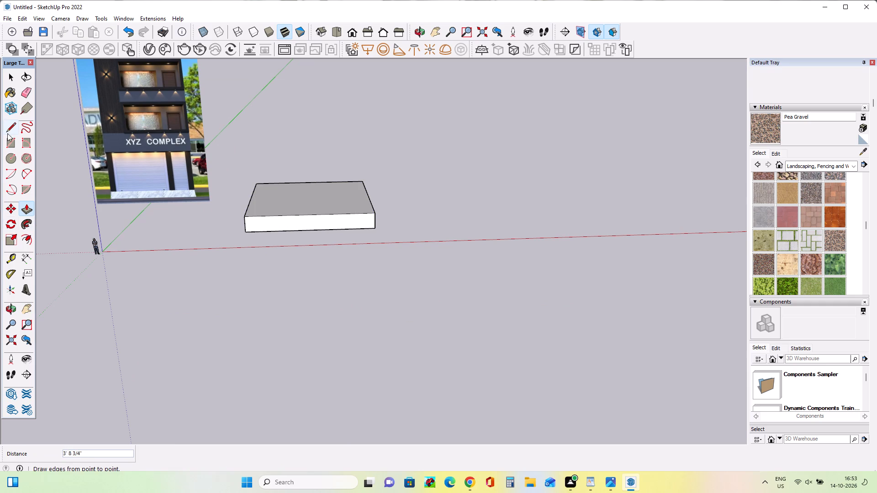
Extend the slab backwards by pulling its rear side face out about 24' 11".
{"action": "left_click", "coordinate": [11, 138]}
{"action": "middle_click_drag", "start_coordinate": [482, 217], "coordinate": [319, 262]}
{"action": "middle_click_drag", "start_coordinate": [304, 266], "coordinate": [210, 288]}
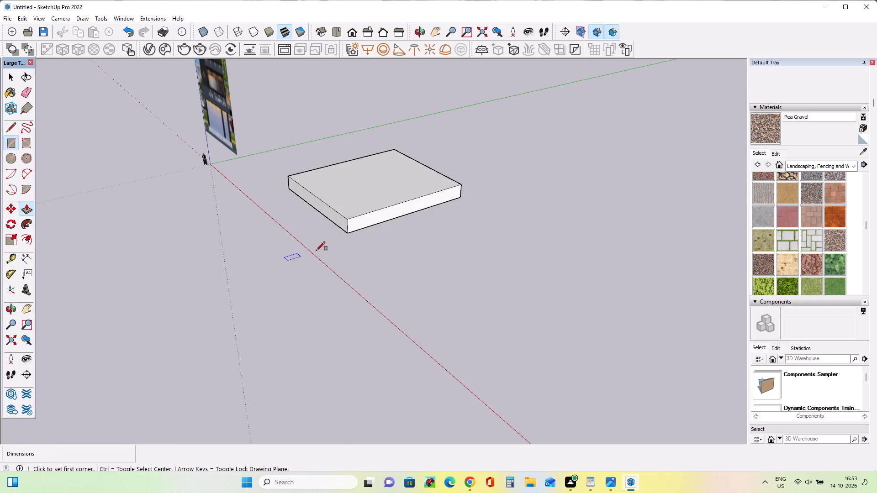
{"action": "middle_click_drag", "start_coordinate": [325, 245], "coordinate": [175, 273]}
{"action": "middle_click_drag", "start_coordinate": [452, 218], "coordinate": [271, 244]}
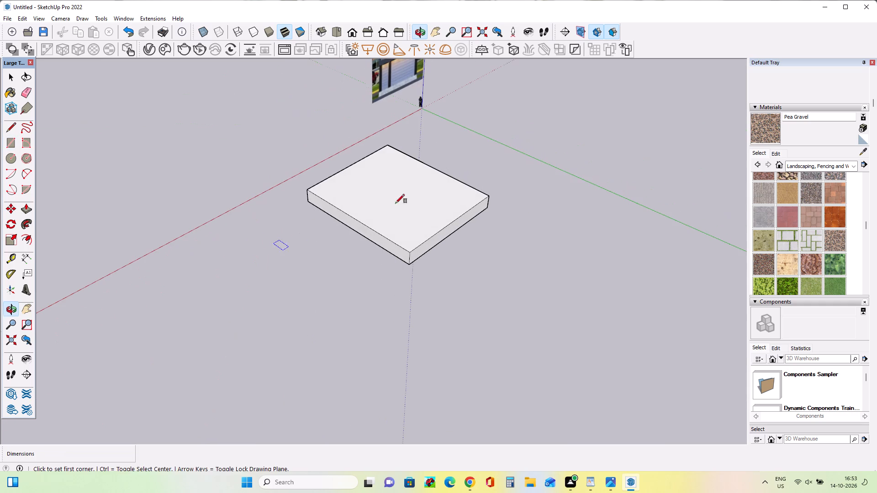
{"action": "left_click", "coordinate": [26, 207]}
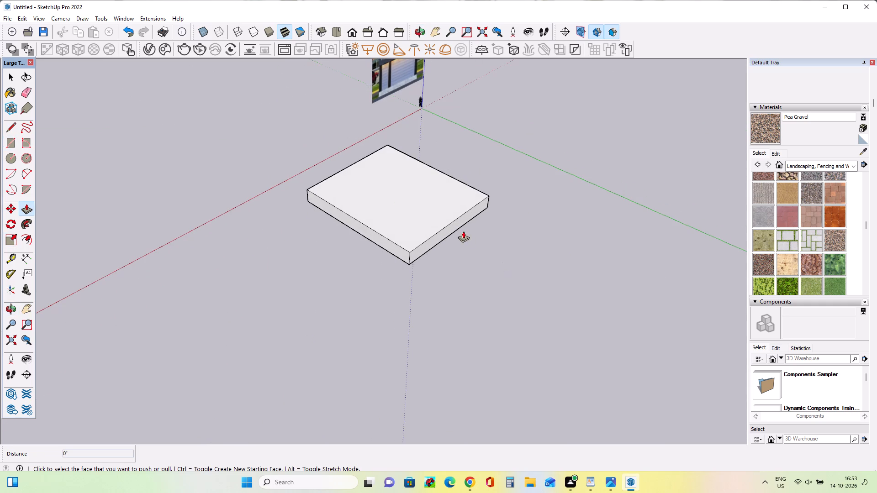
{"action": "left_click", "coordinate": [456, 220]}
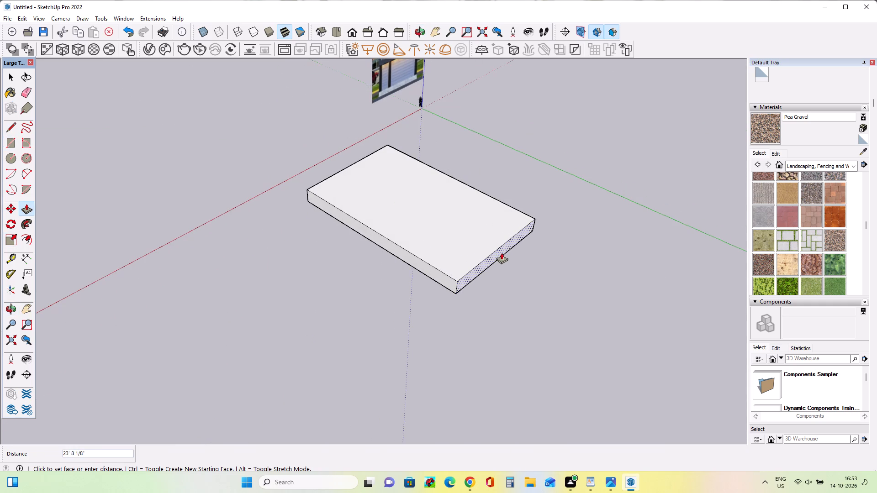
{"action": "left_click", "coordinate": [502, 253]}
Raise the extended slab's top face by about 3' 8" more.
{"action": "middle_click_drag", "start_coordinate": [368, 299], "coordinate": [841, 236]}
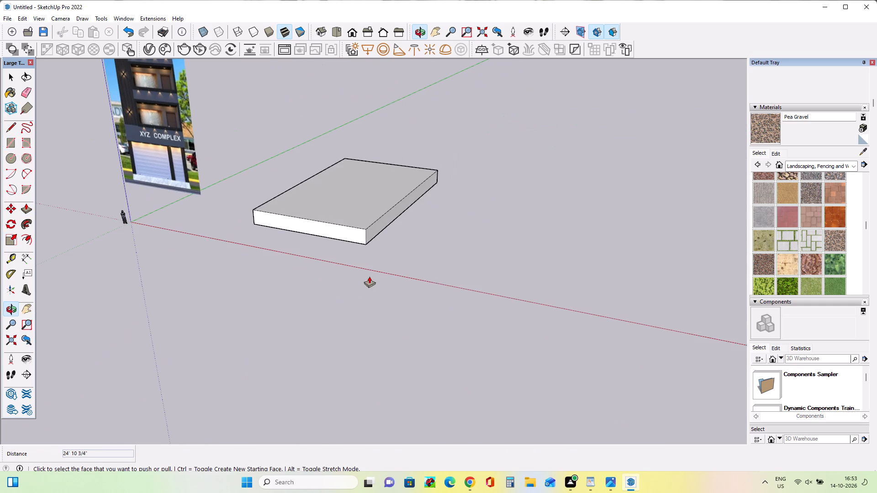
{"action": "middle_click_drag", "start_coordinate": [369, 276], "coordinate": [465, 288]}
{"action": "scroll", "coordinate": [452, 286], "scroll_direction": "down", "scroll_amount": 1}
{"action": "middle_click_drag", "start_coordinate": [374, 219], "coordinate": [397, 210]}
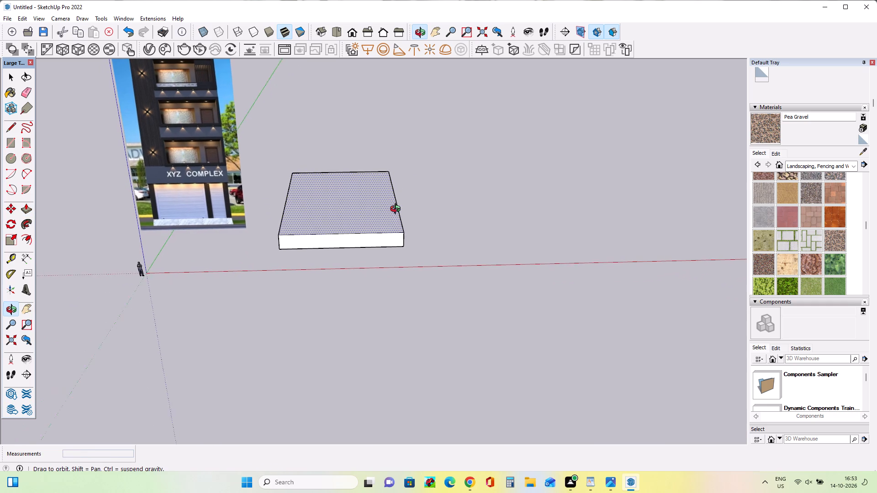
{"action": "middle_click_drag", "start_coordinate": [397, 210], "coordinate": [399, 212]}
{"action": "left_click", "coordinate": [391, 220]}
{"action": "left_click", "coordinate": [390, 213]}
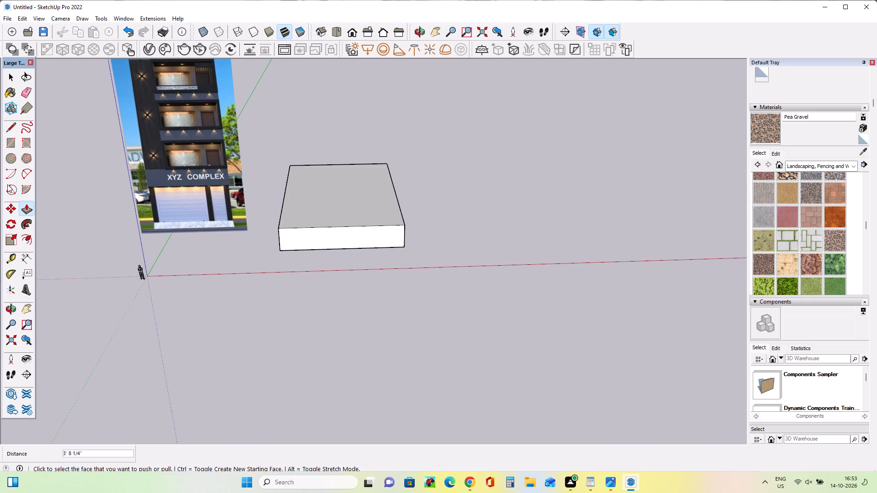
Draw a full-width rectangle on the slab's top from a side edge to the opposite rear corner, leaving a narrow front strip.
{"action": "left_click", "coordinate": [11, 141]}
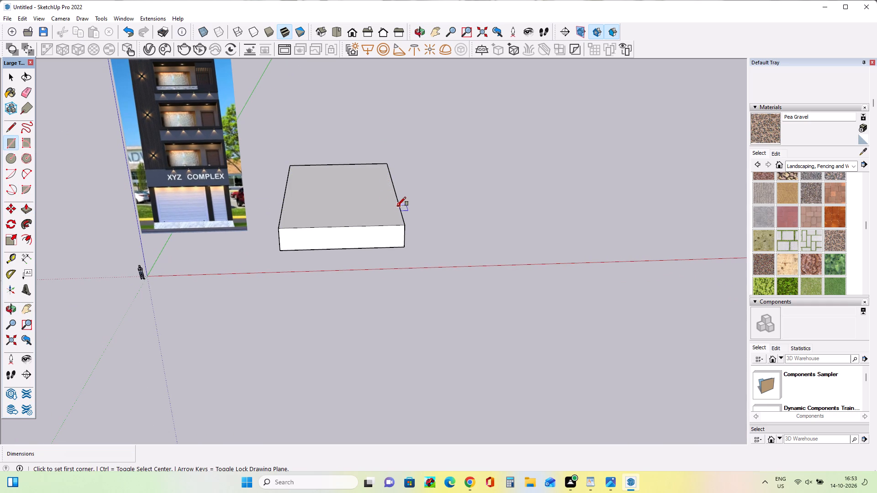
{"action": "left_click", "coordinate": [397, 209]}
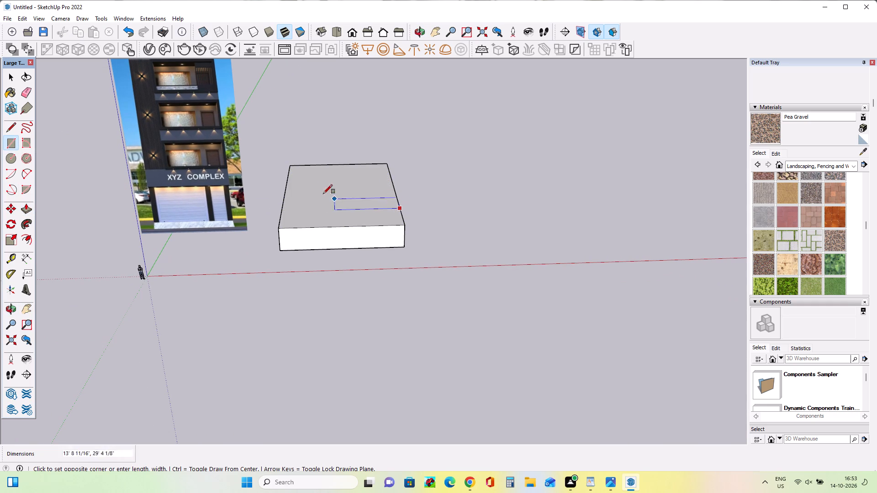
{"action": "left_click", "coordinate": [291, 166]}
{"action": "middle_click_drag", "start_coordinate": [362, 253], "coordinate": [367, 249]}
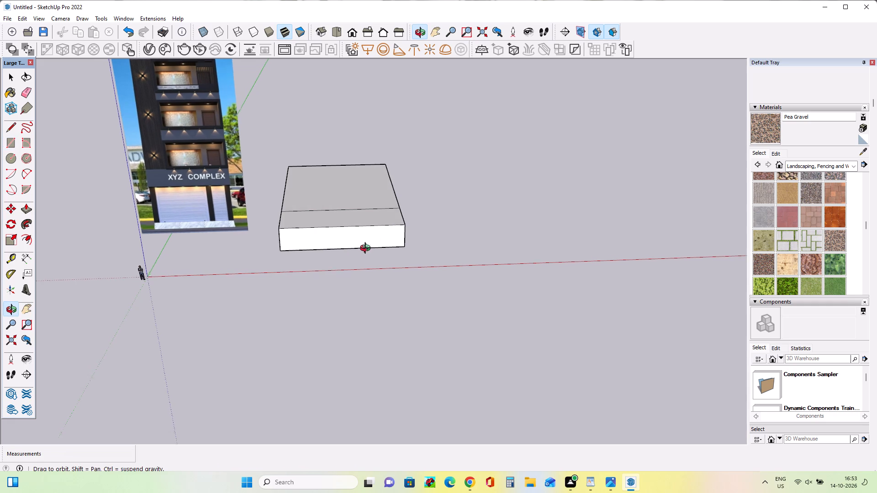
{"action": "middle_click_drag", "start_coordinate": [367, 249], "coordinate": [369, 247]}
Push/Pull the large rear area of the slab's top up about 26' 10" to form the ground-floor block.
{"action": "left_click", "coordinate": [29, 208]}
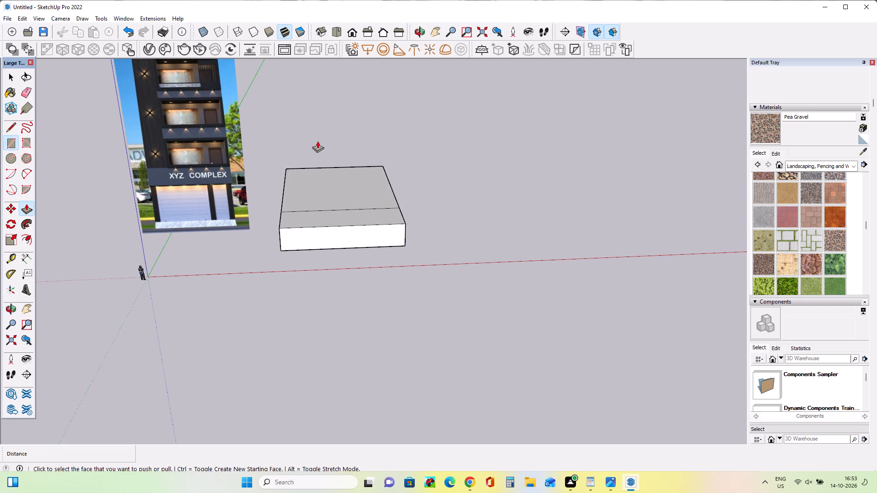
{"action": "left_click", "coordinate": [366, 181]}
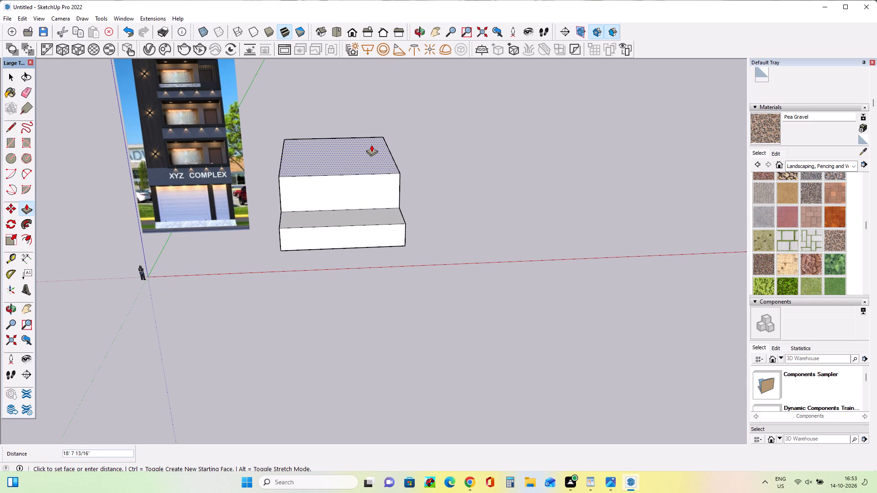
{"action": "left_click", "coordinate": [372, 128]}
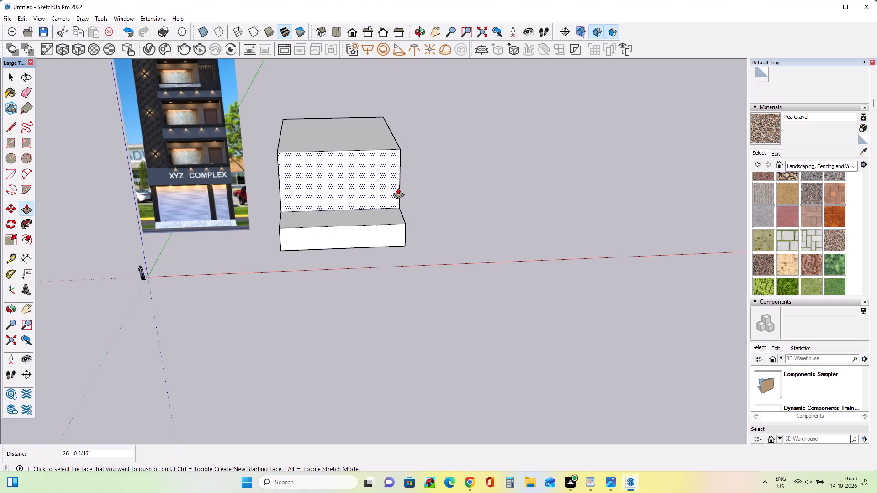
Examine the building image's facade and ground floor beside the stepped block to compare their proportions.
{"action": "middle_click", "coordinate": [398, 188]}
{"action": "middle_click_drag", "start_coordinate": [398, 179], "coordinate": [403, 158]}
{"action": "middle_click", "coordinate": [404, 155]}
{"action": "scroll", "coordinate": [355, 121], "scroll_direction": "up", "scroll_amount": 3}
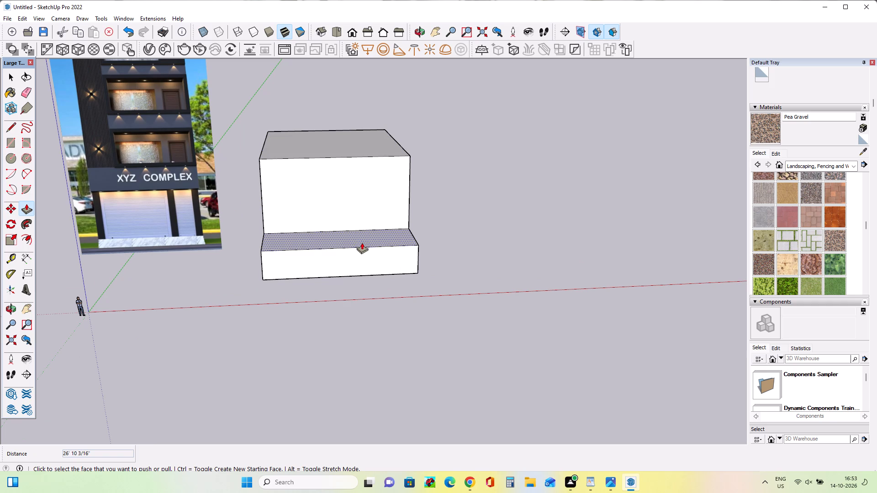
{"action": "scroll", "coordinate": [116, 171], "scroll_direction": "down", "scroll_amount": 1}
{"action": "scroll", "coordinate": [117, 170], "scroll_direction": "up", "scroll_amount": 6}
{"action": "middle_click_drag", "start_coordinate": [160, 218], "coordinate": [190, 155]}
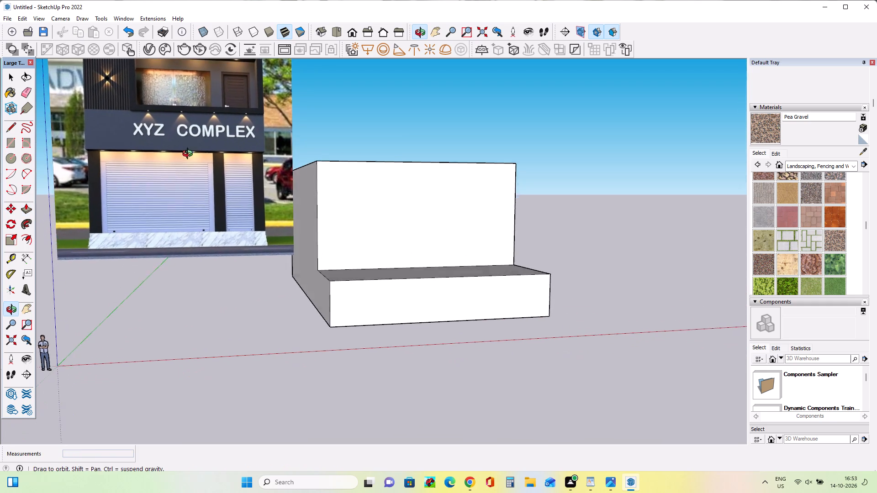
{"action": "middle_click_drag", "start_coordinate": [190, 155], "coordinate": [190, 153]}
{"action": "middle_click_drag", "start_coordinate": [190, 153], "coordinate": [133, 214]}
{"action": "scroll", "coordinate": [130, 217], "scroll_direction": "down", "scroll_amount": 5}
{"action": "middle_click_drag", "start_coordinate": [272, 222], "coordinate": [301, 233]}
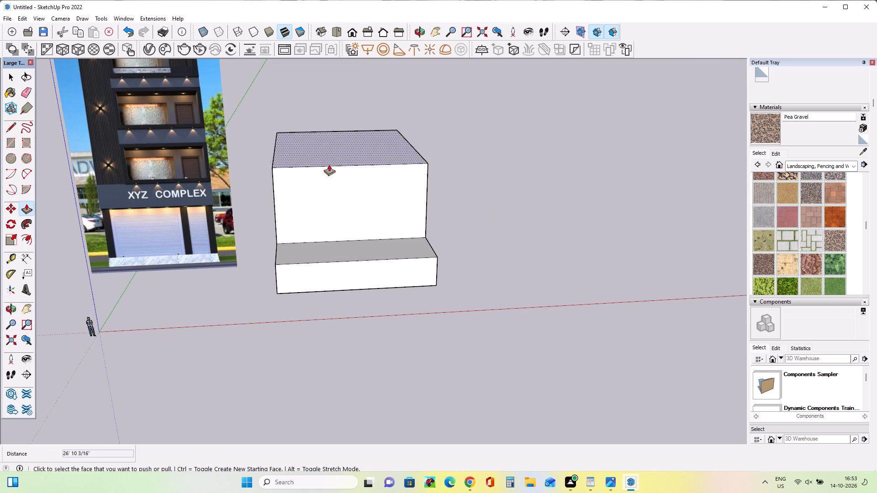
{"action": "middle_click", "coordinate": [318, 180]}
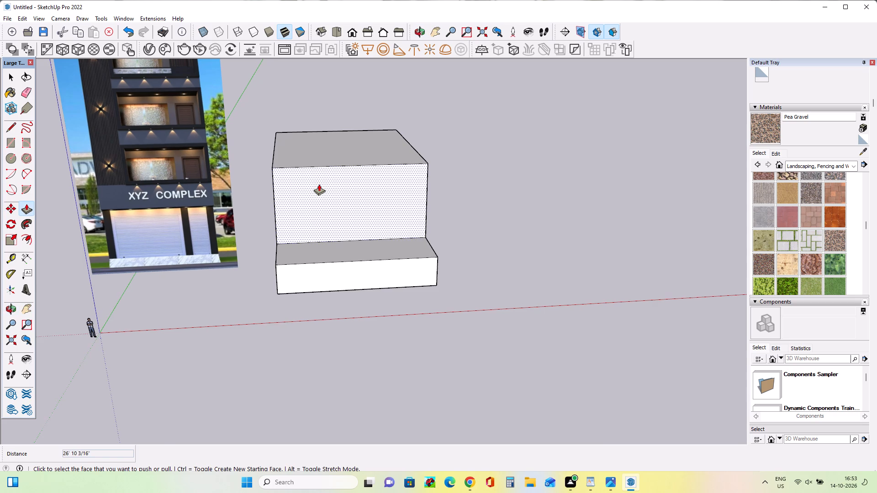
{"action": "middle_click_drag", "start_coordinate": [343, 194], "coordinate": [346, 194]}
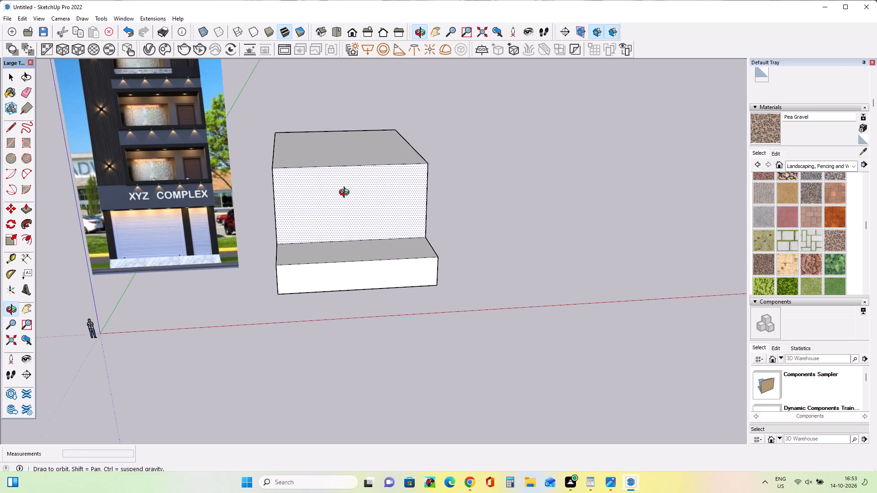
{"action": "middle_click_drag", "start_coordinate": [346, 194], "coordinate": [353, 194]}
{"action": "middle_click_drag", "start_coordinate": [353, 194], "coordinate": [349, 202]}
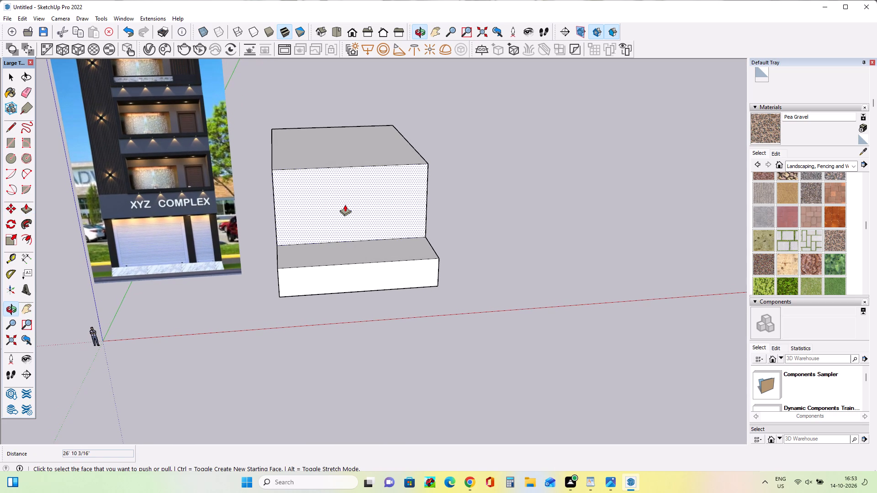
{"action": "scroll", "coordinate": [344, 205], "scroll_direction": "down", "scroll_amount": 2}
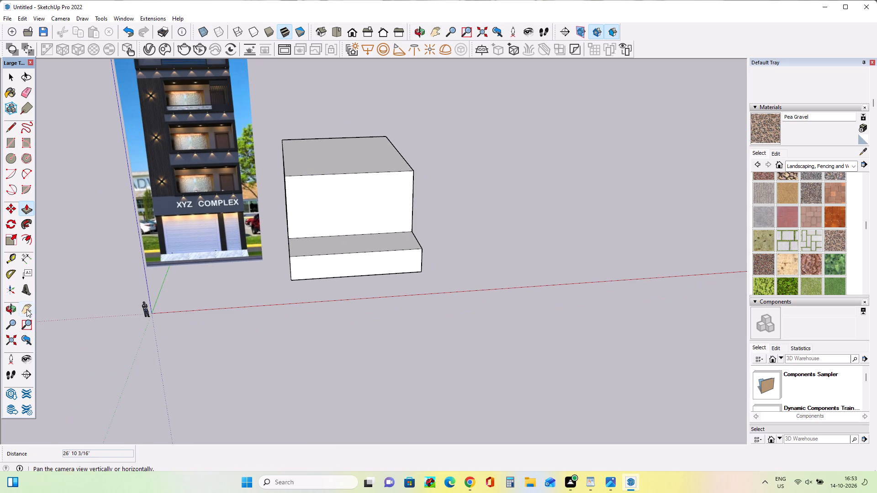
{"action": "left_click", "coordinate": [26, 309]}
{"action": "left_click_drag", "start_coordinate": [298, 215], "coordinate": [263, 301]}
{"action": "middle_click_drag", "start_coordinate": [300, 282], "coordinate": [323, 238]}
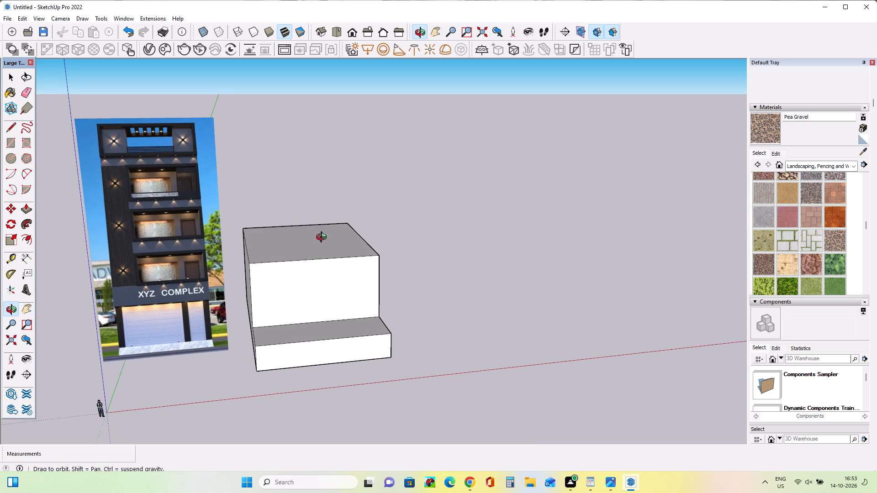
{"action": "middle_click_drag", "start_coordinate": [323, 238], "coordinate": [324, 221]}
{"action": "middle_click", "coordinate": [324, 221]}
{"action": "middle_click_drag", "start_coordinate": [369, 310], "coordinate": [343, 293]}
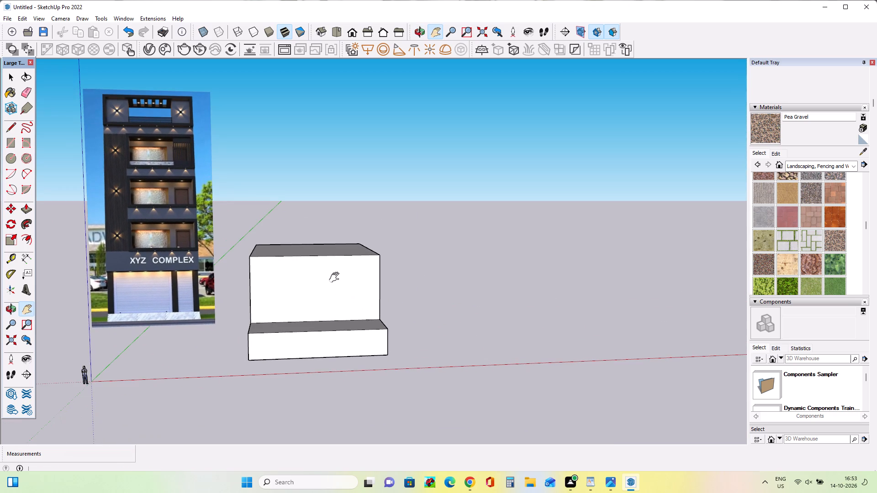
{"action": "scroll", "coordinate": [308, 260], "scroll_direction": "up", "scroll_amount": 1}
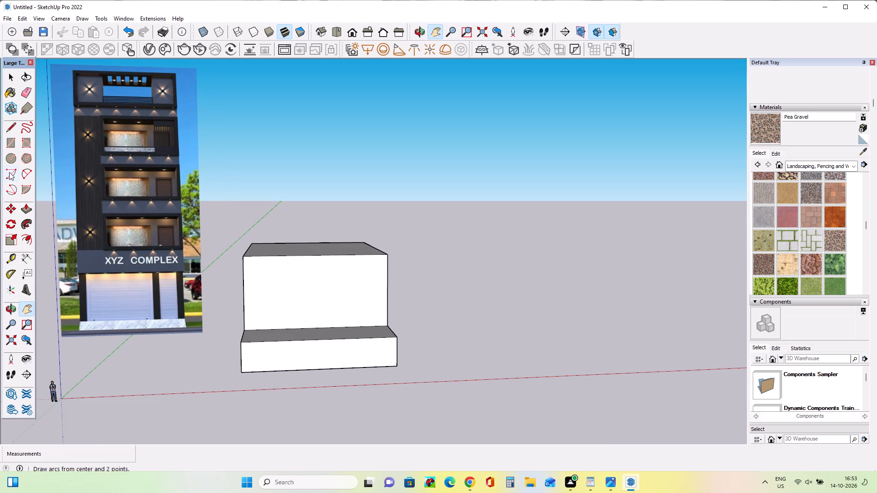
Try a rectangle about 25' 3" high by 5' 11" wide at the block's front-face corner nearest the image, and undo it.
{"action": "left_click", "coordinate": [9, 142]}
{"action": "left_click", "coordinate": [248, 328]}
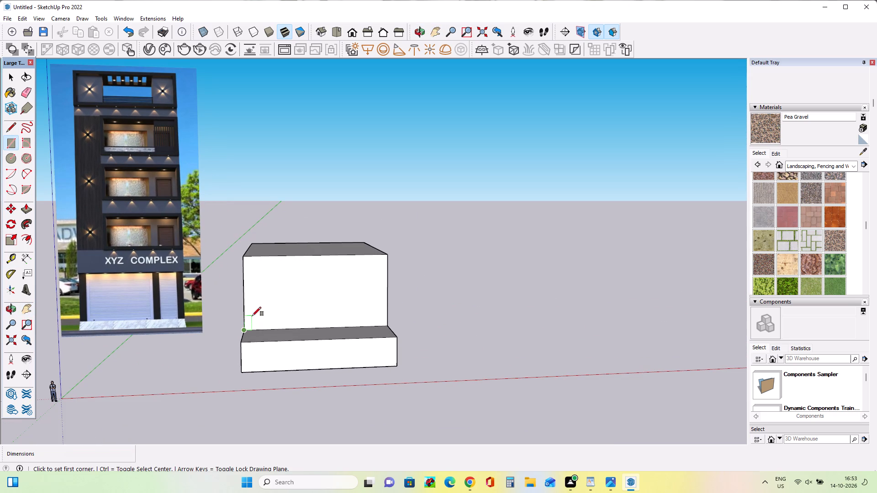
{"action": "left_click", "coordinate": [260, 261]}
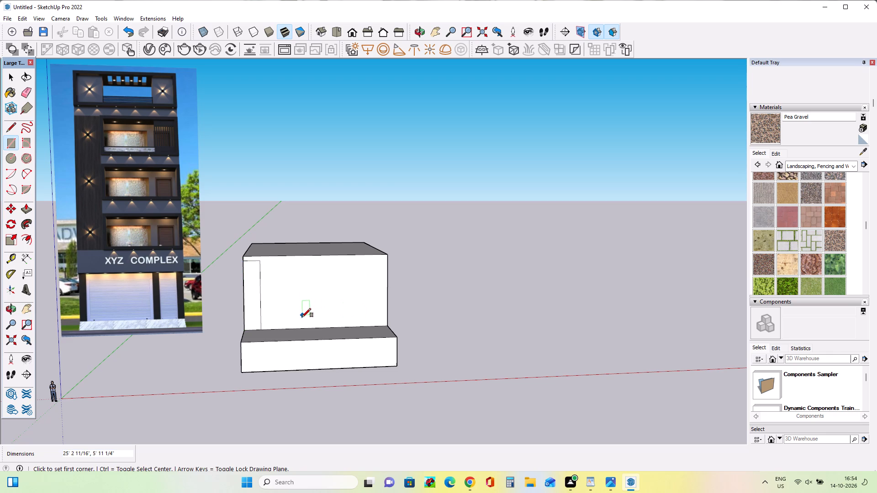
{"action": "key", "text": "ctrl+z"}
Draw a full-height strip about 26' 10" by 6' along the block's front-face edge nearest the building image.
{"action": "left_click", "coordinate": [246, 326]}
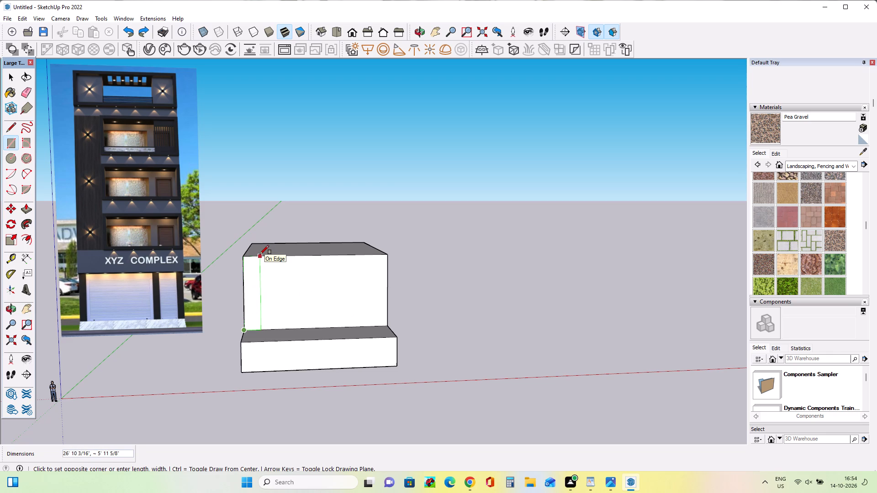
{"action": "left_click", "coordinate": [260, 254]}
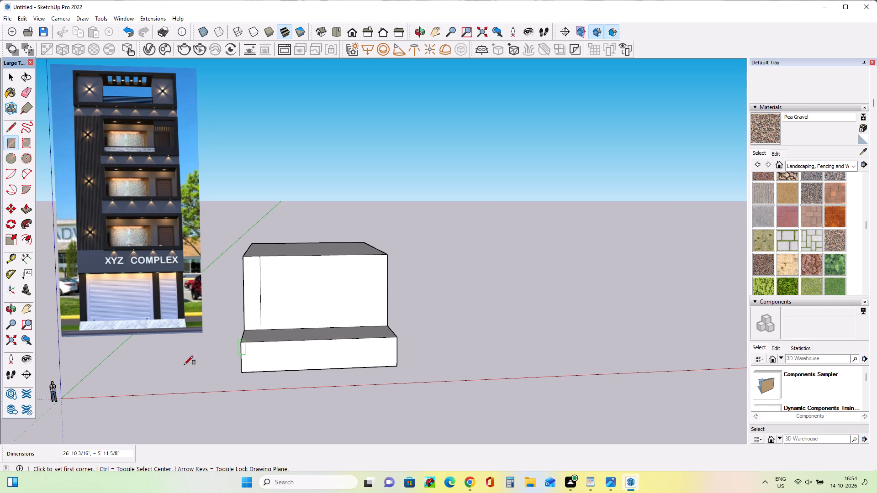
Examine the shutters and the pillars between them on the ground floor of the building image.
{"action": "middle_click_drag", "start_coordinate": [179, 362], "coordinate": [197, 267]}
{"action": "scroll", "coordinate": [168, 212], "scroll_direction": "up", "scroll_amount": 1}
{"action": "scroll", "coordinate": [168, 212], "scroll_direction": "down", "scroll_amount": 1}
{"action": "scroll", "coordinate": [168, 212], "scroll_direction": "up", "scroll_amount": 6}
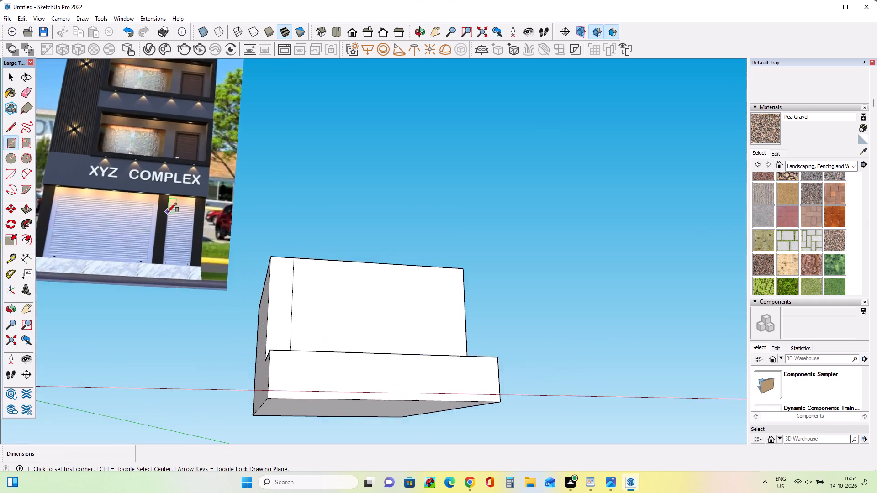
{"action": "scroll", "coordinate": [168, 212], "scroll_direction": "up", "scroll_amount": 6}
{"action": "middle_click_drag", "start_coordinate": [197, 234], "coordinate": [203, 236]}
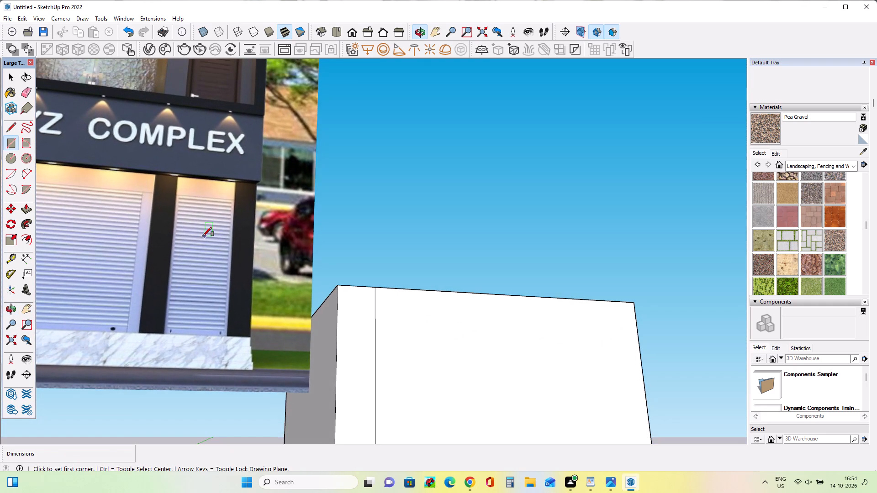
{"action": "scroll", "coordinate": [169, 256], "scroll_direction": "down", "scroll_amount": 8}
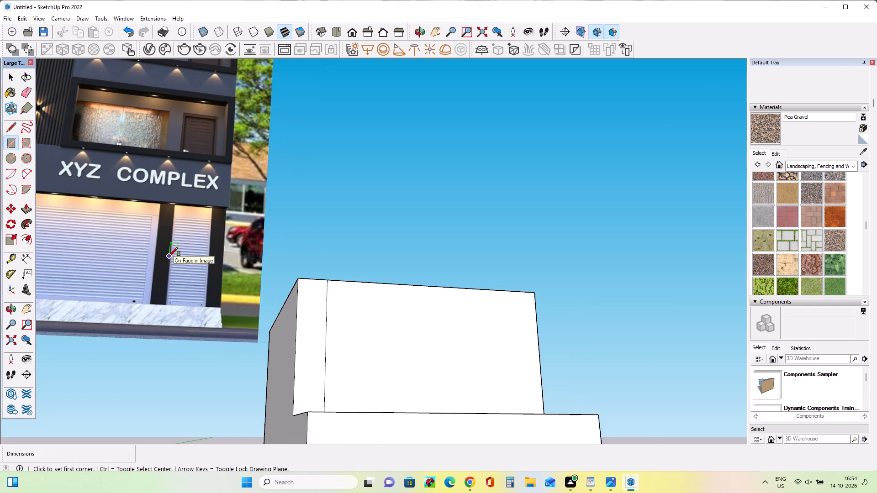
Draw a full-height strip about 26' 10" by 5' 5" along the block's front-face edge farthest from the building image.
{"action": "scroll", "coordinate": [169, 256], "scroll_direction": "down", "scroll_amount": 11}
{"action": "middle_click_drag", "start_coordinate": [258, 308], "coordinate": [256, 336]}
{"action": "middle_click_drag", "start_coordinate": [256, 364], "coordinate": [256, 369]}
{"action": "middle_click_drag", "start_coordinate": [256, 374], "coordinate": [258, 430]}
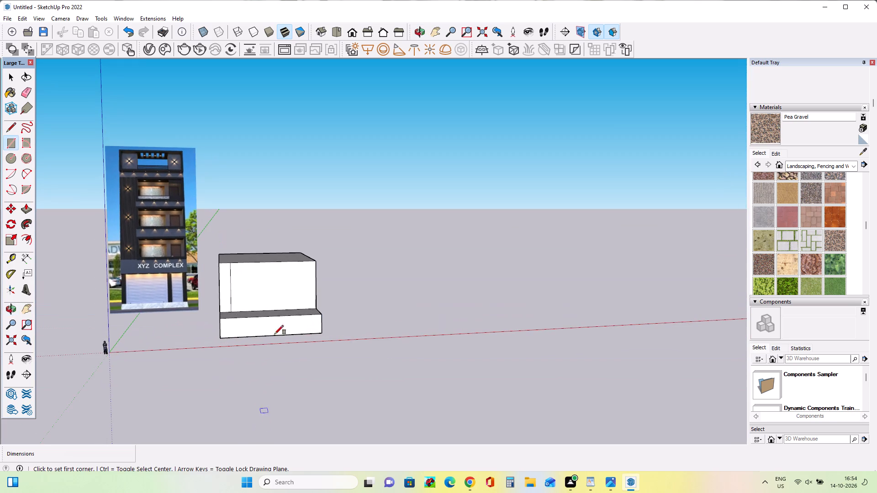
{"action": "middle_click_drag", "start_coordinate": [273, 318], "coordinate": [274, 326]}
{"action": "middle_click", "coordinate": [274, 327]}
{"action": "left_click", "coordinate": [30, 308]}
{"action": "left_click_drag", "start_coordinate": [180, 273], "coordinate": [193, 314]}
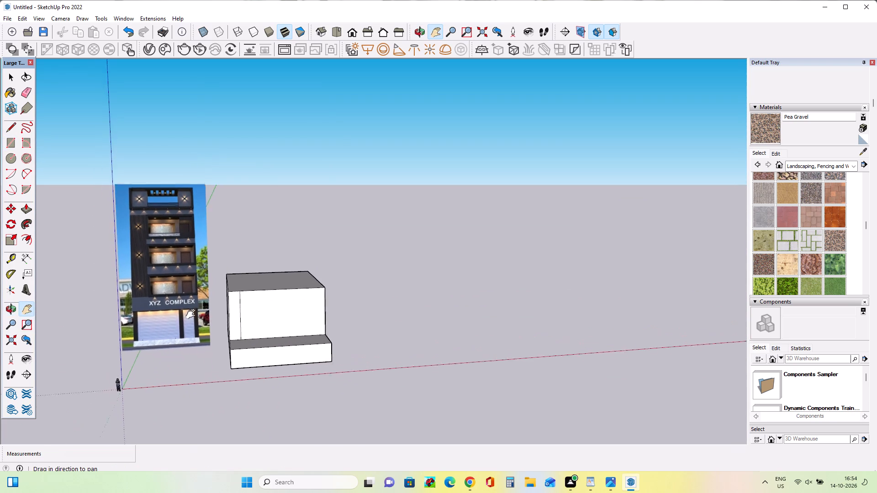
{"action": "left_click_drag", "start_coordinate": [193, 314], "coordinate": [166, 353]}
{"action": "middle_click", "coordinate": [261, 341]}
{"action": "middle_click_drag", "start_coordinate": [261, 330], "coordinate": [254, 308]}
{"action": "scroll", "coordinate": [239, 352], "scroll_direction": "up", "scroll_amount": 4}
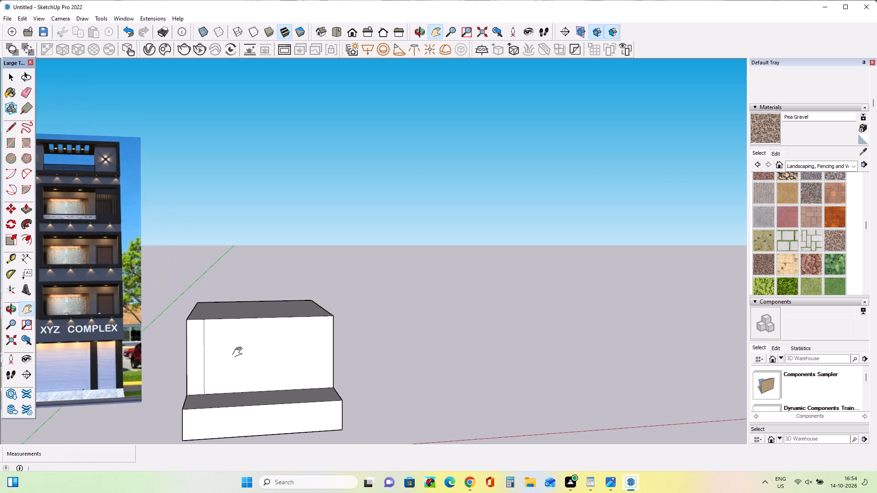
{"action": "left_click", "coordinate": [11, 138]}
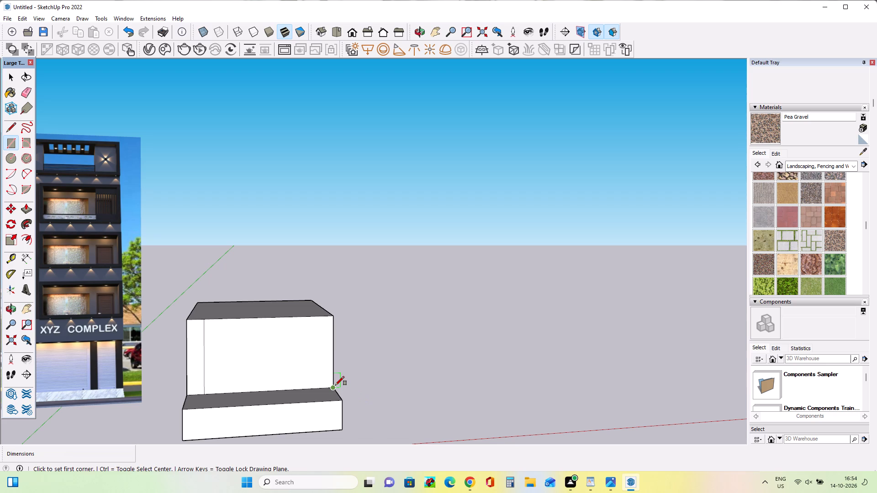
{"action": "left_click", "coordinate": [335, 385]}
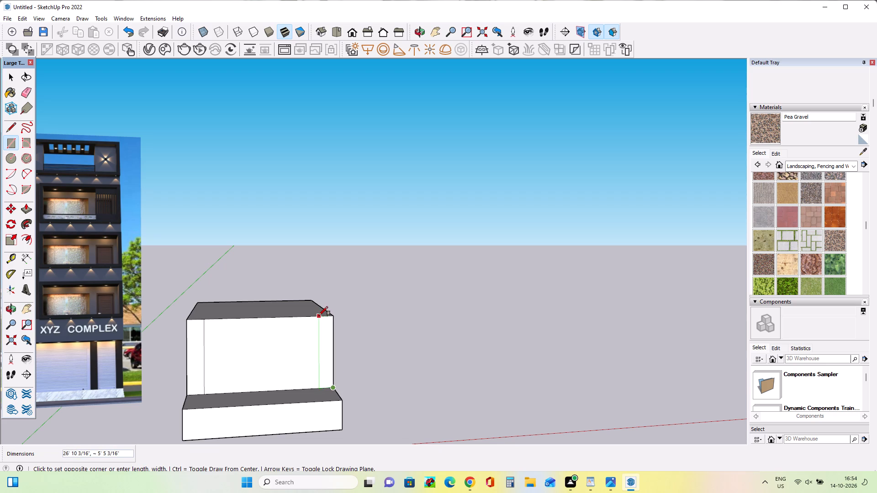
{"action": "left_click", "coordinate": [319, 315]}
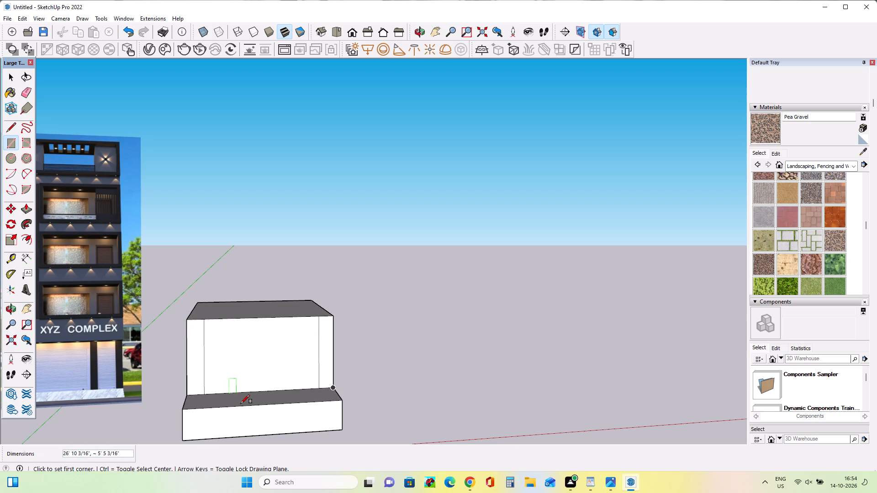
Draw a full-height strip about 5' 6" by 26' 10" on the front face between the edge strips, nearer the far one.
{"action": "left_click", "coordinate": [290, 389]}
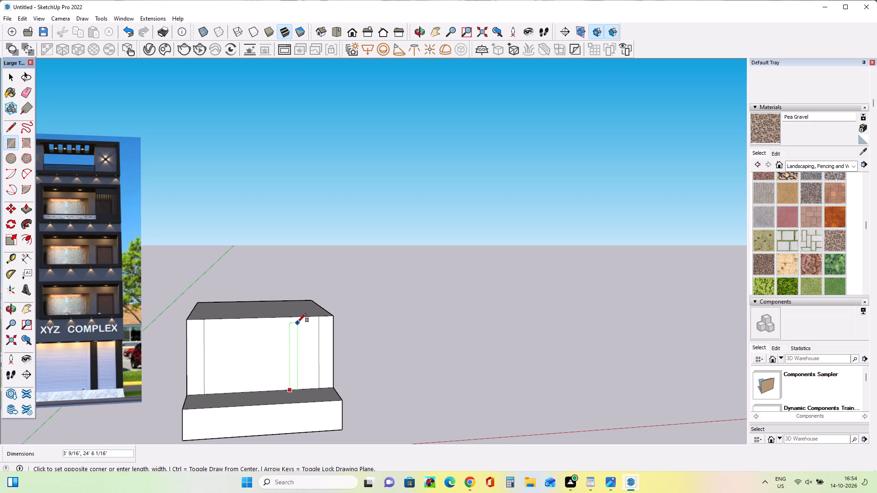
{"action": "key", "text": "Escape"}
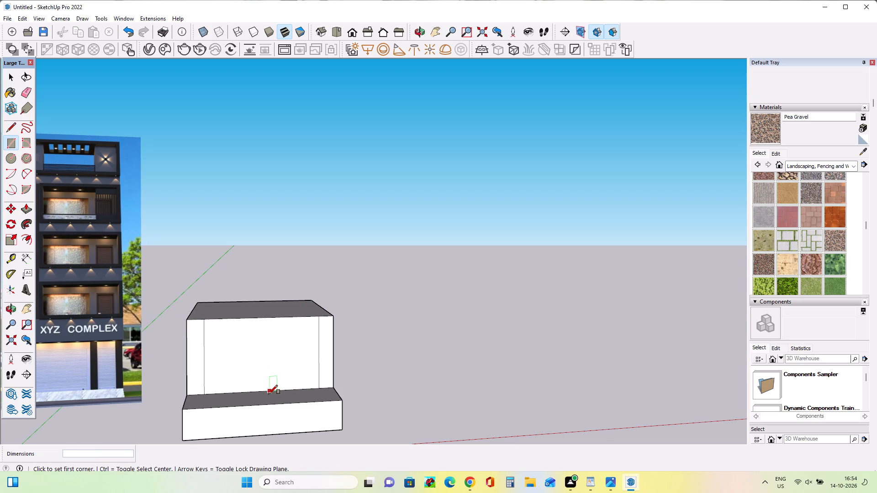
{"action": "left_click", "coordinate": [272, 391]}
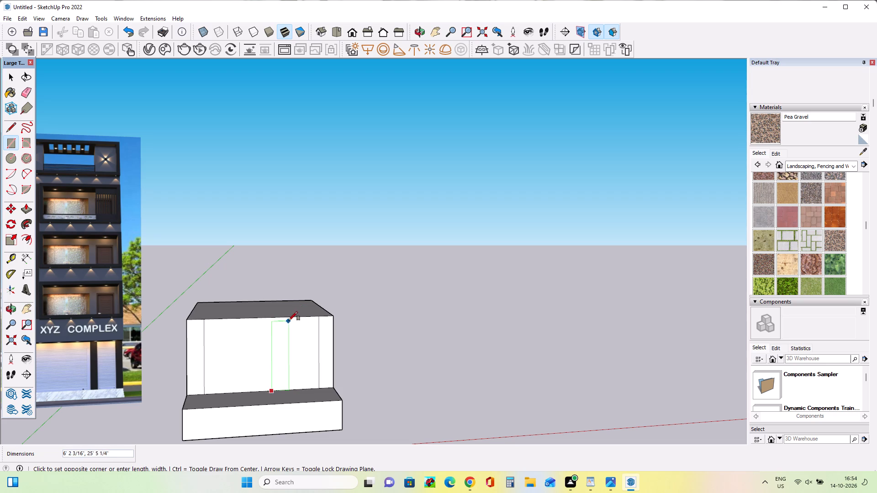
{"action": "left_click", "coordinate": [287, 318]}
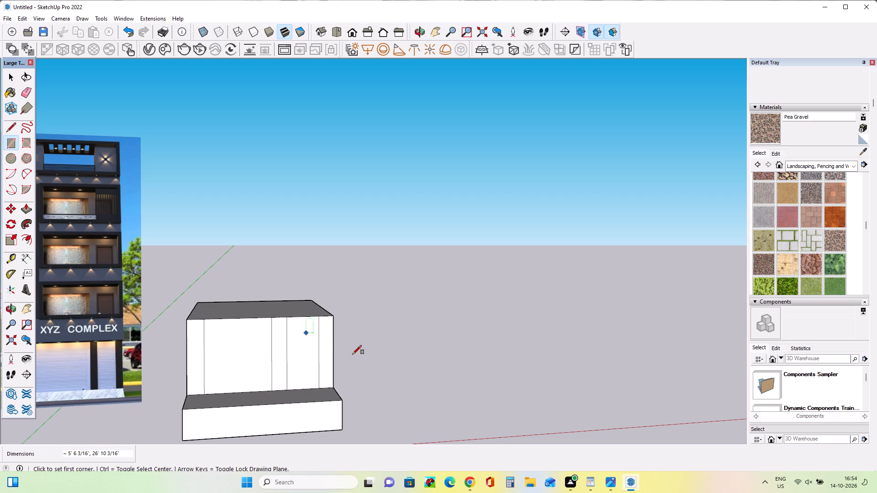
Push/Pull both side faces of the stepped block outward, each by about 1' 6".
{"action": "middle_click_drag", "start_coordinate": [340, 363], "coordinate": [307, 384]}
{"action": "scroll", "coordinate": [307, 384], "scroll_direction": "down", "scroll_amount": 7}
{"action": "middle_click_drag", "start_coordinate": [256, 414], "coordinate": [284, 391]}
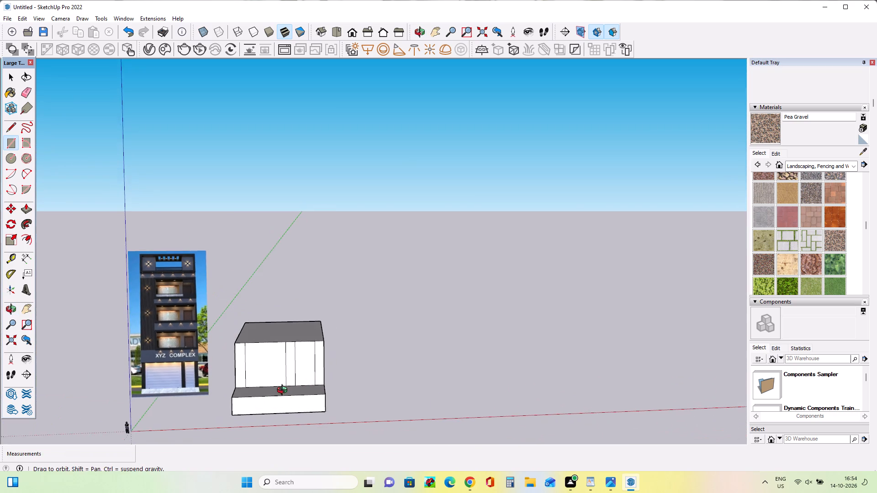
{"action": "middle_click_drag", "start_coordinate": [284, 391], "coordinate": [301, 383]}
{"action": "scroll", "coordinate": [298, 383], "scroll_direction": "up", "scroll_amount": 3}
{"action": "middle_click", "coordinate": [341, 390]}
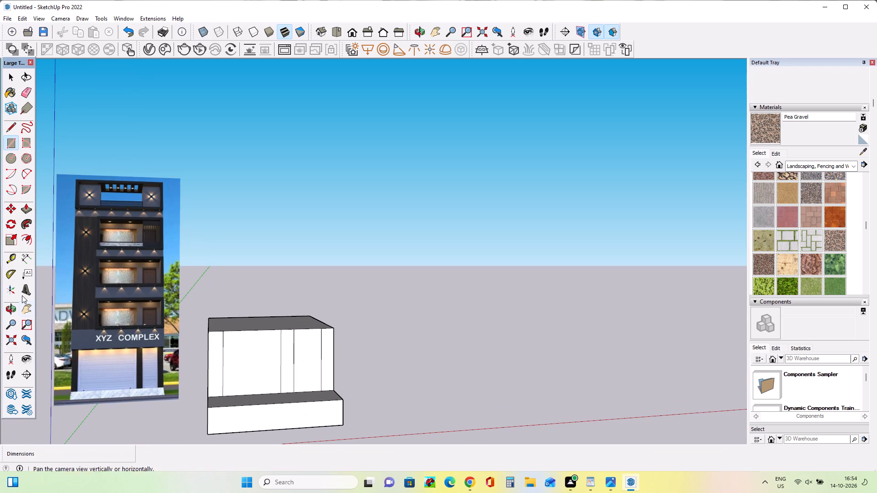
{"action": "left_click", "coordinate": [26, 209]}
{"action": "middle_click_drag", "start_coordinate": [462, 413], "coordinate": [323, 434]}
{"action": "left_click", "coordinate": [375, 364]}
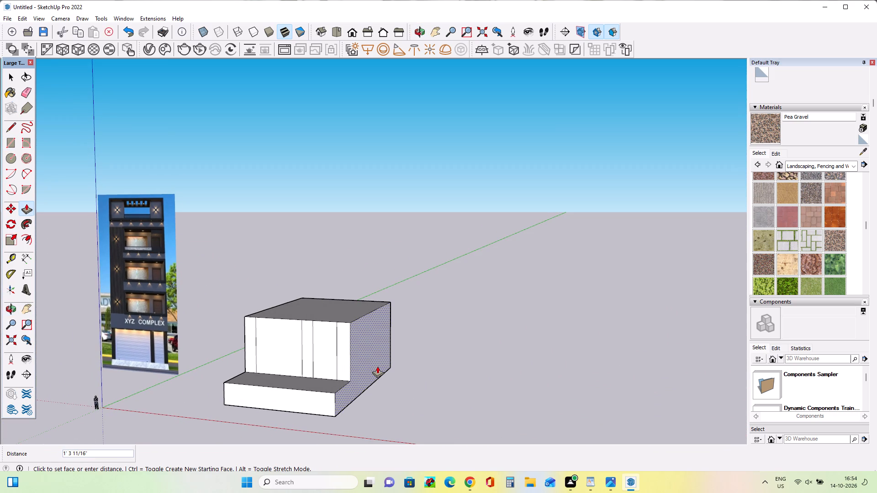
{"action": "left_click", "coordinate": [377, 366]}
{"action": "middle_click_drag", "start_coordinate": [290, 405], "coordinate": [614, 383]}
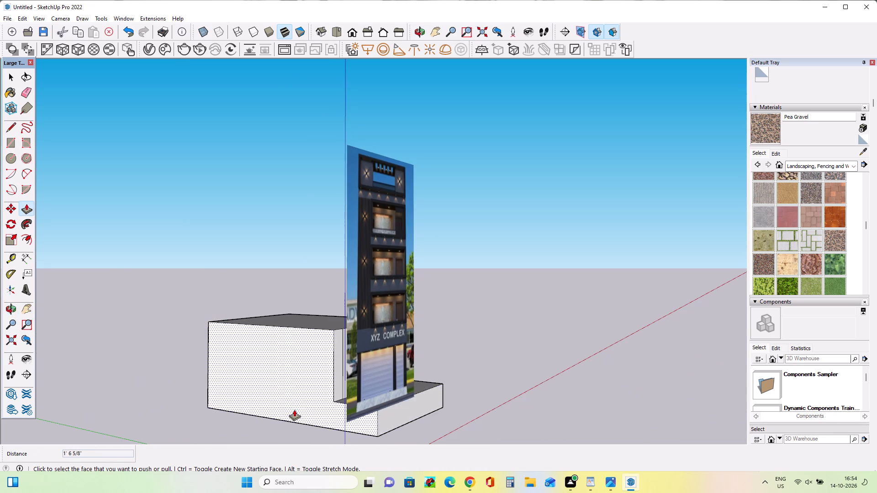
{"action": "left_click", "coordinate": [296, 404]}
{"action": "left_click", "coordinate": [294, 408]}
Examine the widened block and its front strips beside the building image to compare their proportions.
{"action": "middle_click_drag", "start_coordinate": [351, 405], "coordinate": [290, 430]}
{"action": "middle_click_drag", "start_coordinate": [275, 435], "coordinate": [243, 449]}
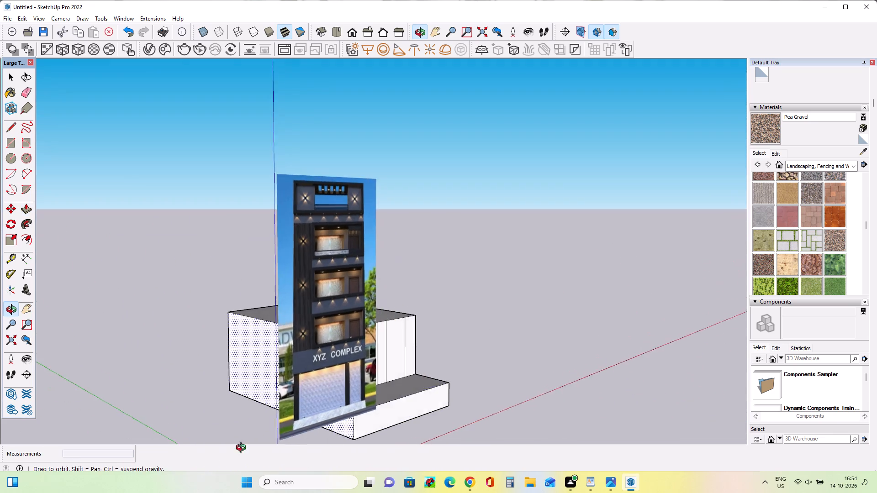
{"action": "middle_click_drag", "start_coordinate": [243, 449], "coordinate": [99, 476]}
{"action": "middle_click_drag", "start_coordinate": [374, 357], "coordinate": [392, 309]}
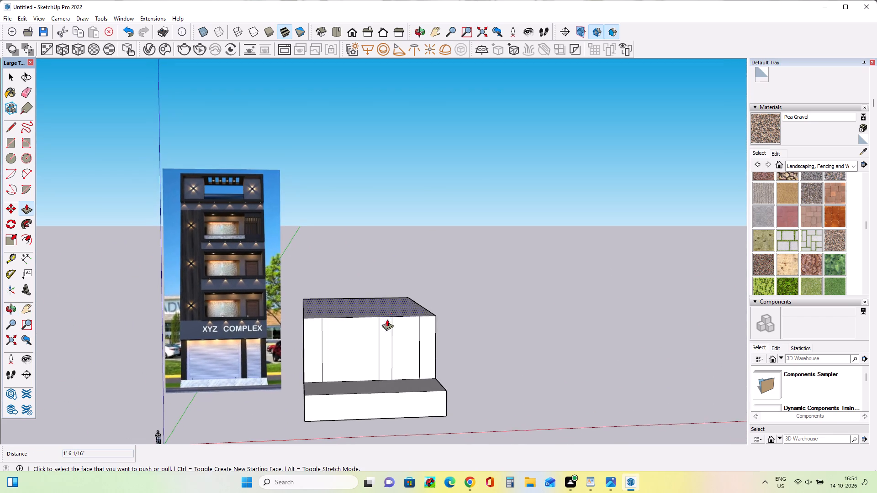
{"action": "scroll", "coordinate": [386, 371], "scroll_direction": "up", "scroll_amount": 2}
{"action": "middle_click_drag", "start_coordinate": [458, 390], "coordinate": [455, 386]}
{"action": "middle_click", "coordinate": [455, 386]}
{"action": "middle_click_drag", "start_coordinate": [455, 386], "coordinate": [450, 386]}
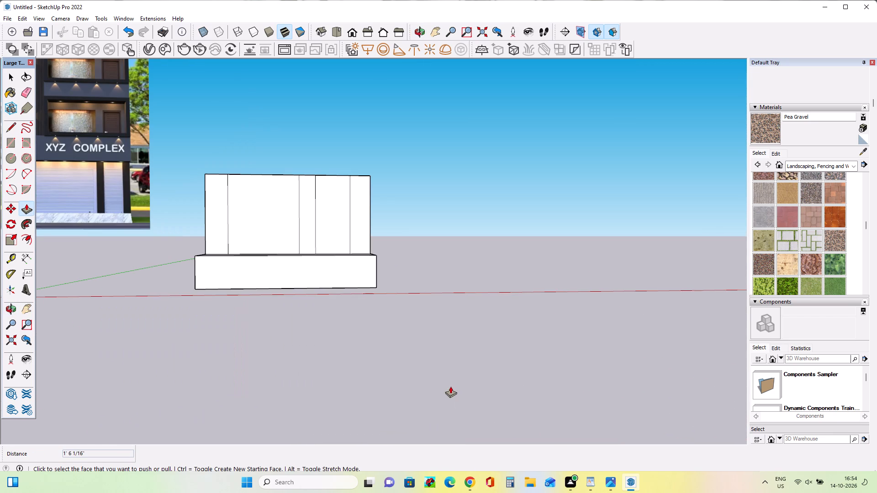
{"action": "left_click", "coordinate": [24, 309]}
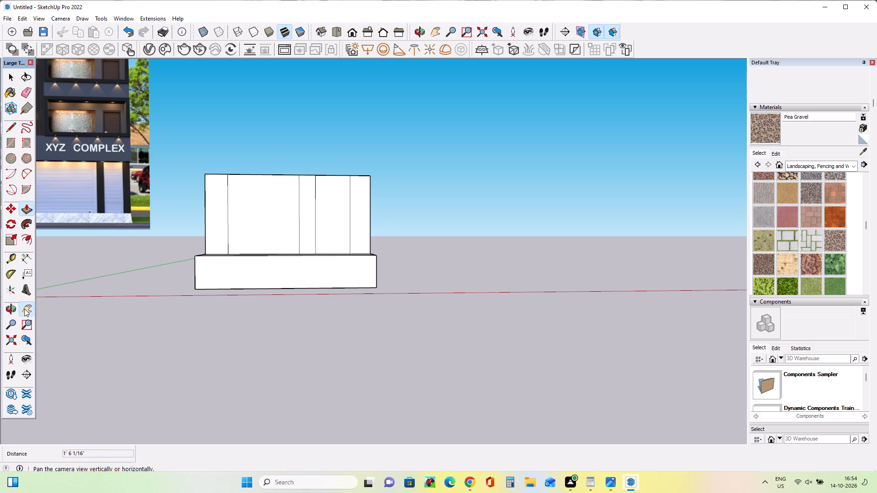
{"action": "left_click_drag", "start_coordinate": [233, 223], "coordinate": [289, 386]}
{"action": "middle_click_drag", "start_coordinate": [388, 380], "coordinate": [396, 426]}
{"action": "scroll", "coordinate": [396, 426], "scroll_direction": "down", "scroll_amount": 1}
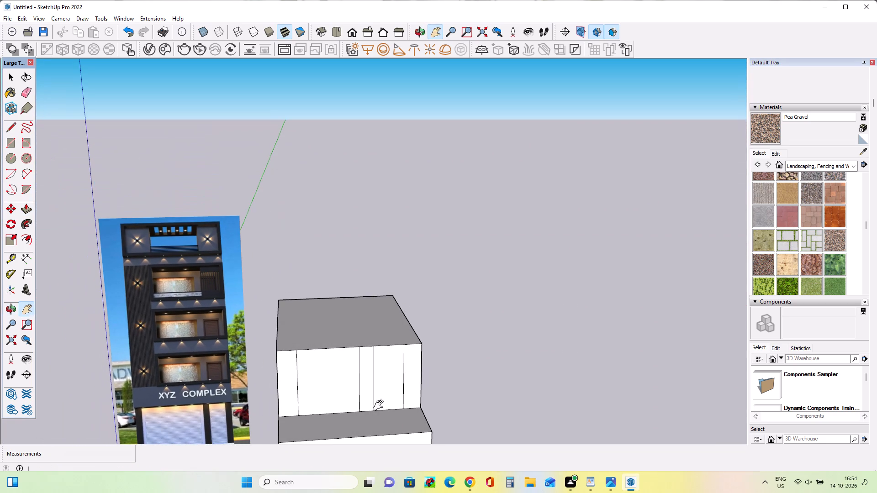
{"action": "left_click_drag", "start_coordinate": [323, 370], "coordinate": [306, 333]}
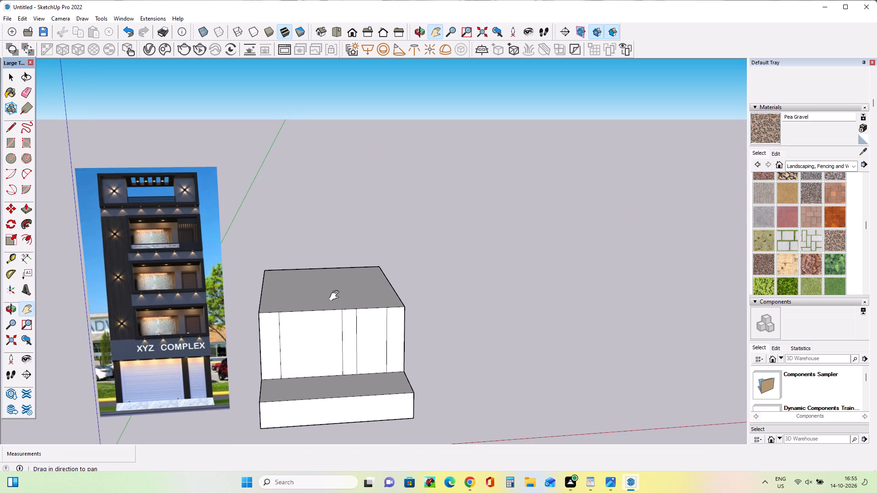
{"action": "middle_click_drag", "start_coordinate": [376, 333], "coordinate": [377, 344]}
{"action": "middle_click", "coordinate": [377, 344]}
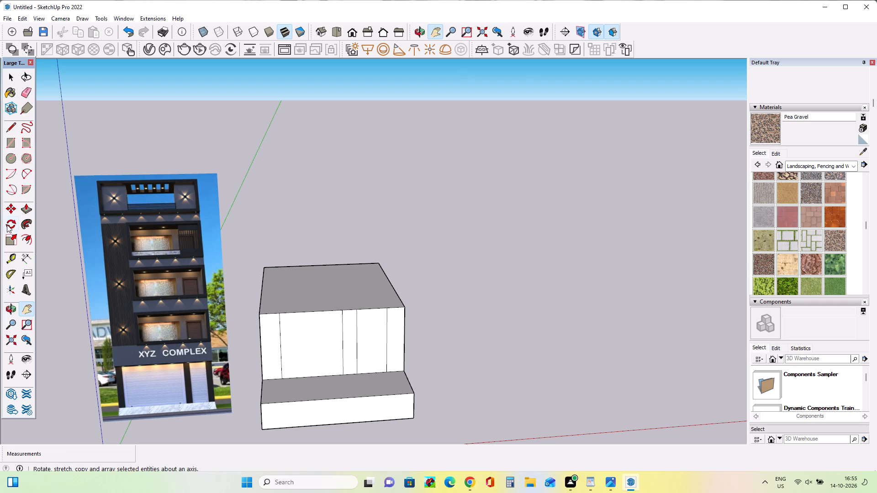
Draw a rectangle about 55' 10" by 55' 7" on the block's top face, leaving a narrow band along the front edge.
{"action": "left_click", "coordinate": [17, 144]}
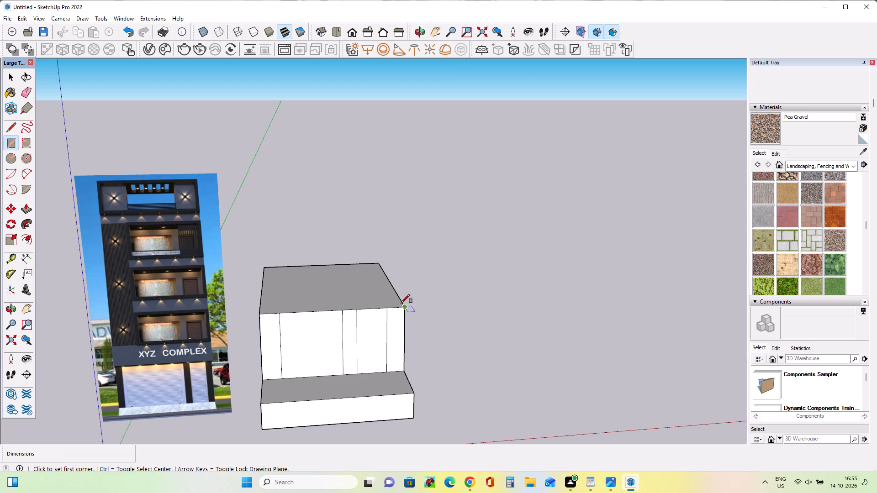
{"action": "left_click", "coordinate": [401, 303]}
{"action": "key", "text": "Escape"}
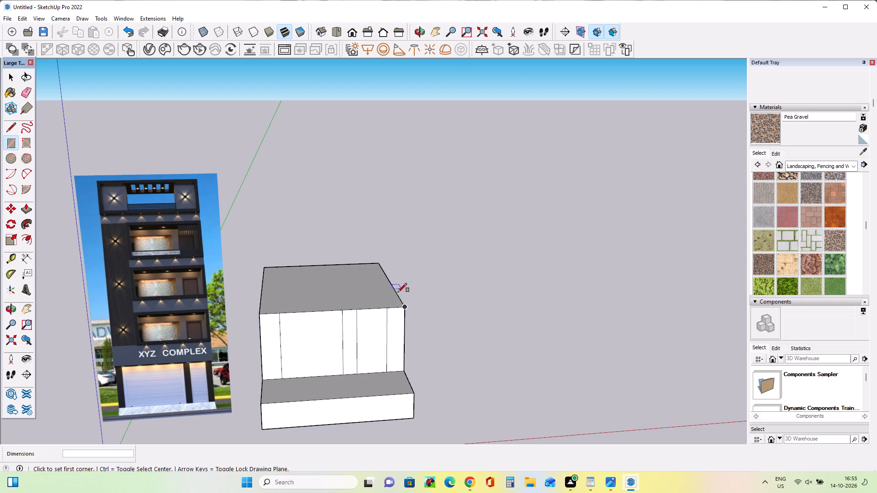
{"action": "left_click", "coordinate": [400, 298]}
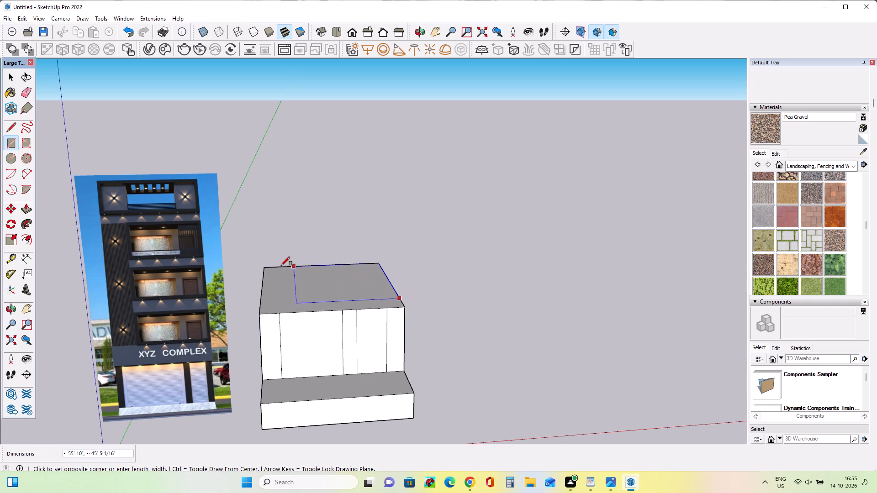
{"action": "left_click", "coordinate": [263, 267]}
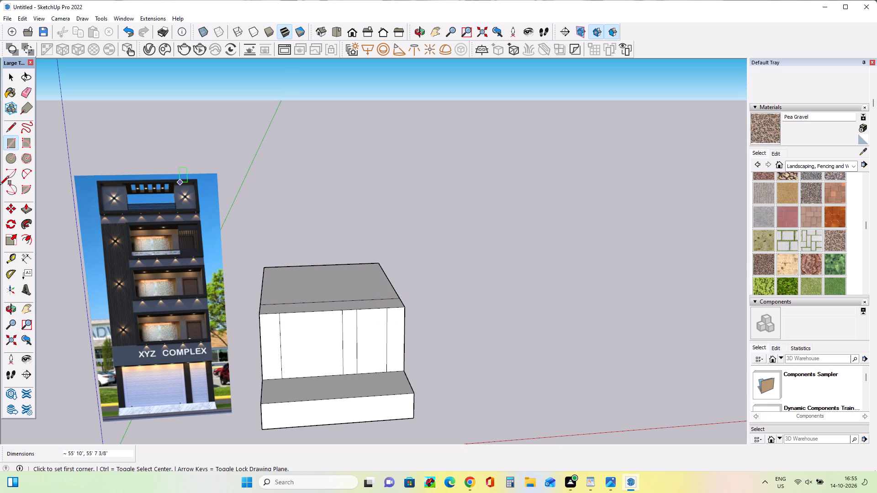
Push/Pull the large rectangle on the block's top face upward about 60' 5" to form the upper storeys.
{"action": "left_click", "coordinate": [26, 210]}
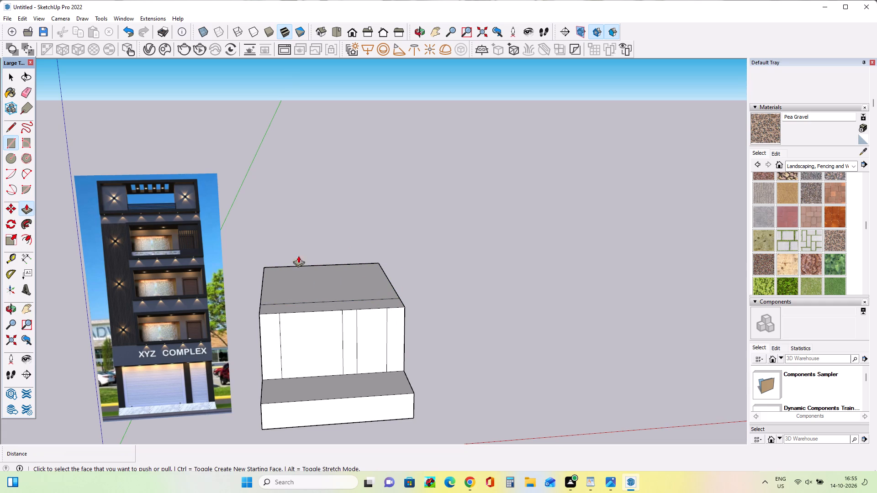
{"action": "left_click", "coordinate": [306, 282]}
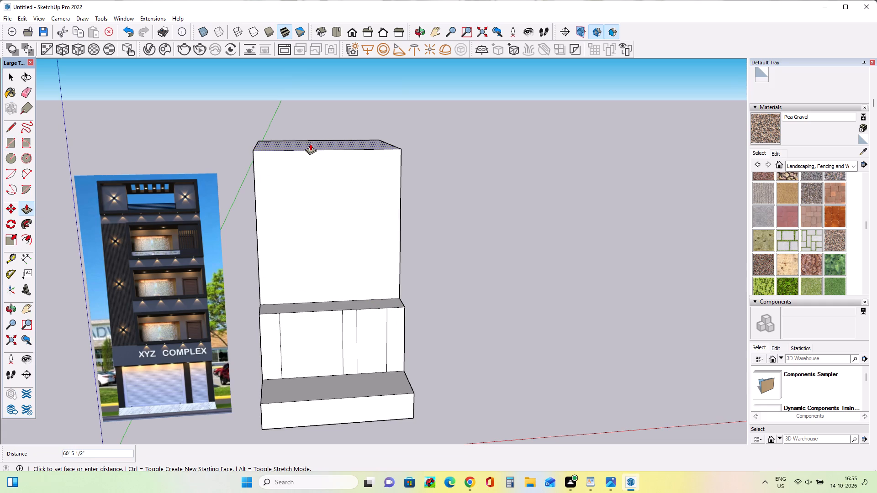
{"action": "left_click", "coordinate": [310, 143]}
Draw a full-width band about 55' 7" by 2' 8" along the bottom of the upper volume's front face.
{"action": "middle_click", "coordinate": [351, 253]}
{"action": "middle_click", "coordinate": [353, 252]}
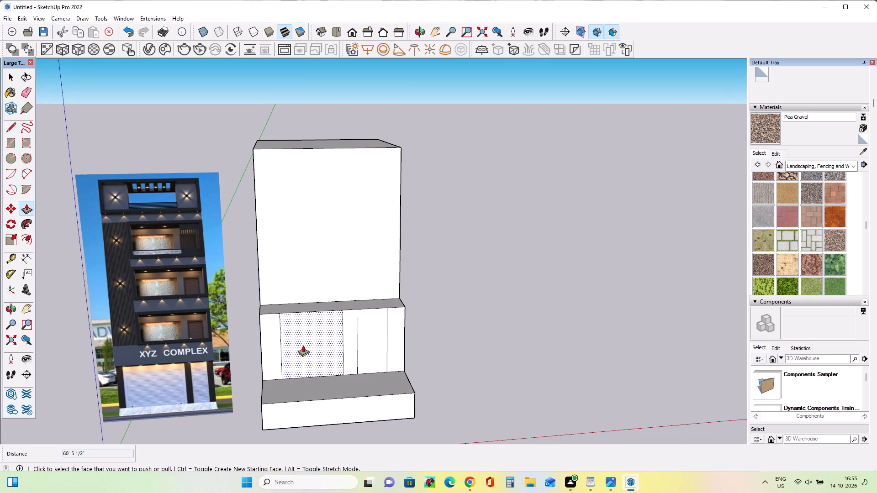
{"action": "scroll", "coordinate": [302, 342], "scroll_direction": "up", "scroll_amount": 1}
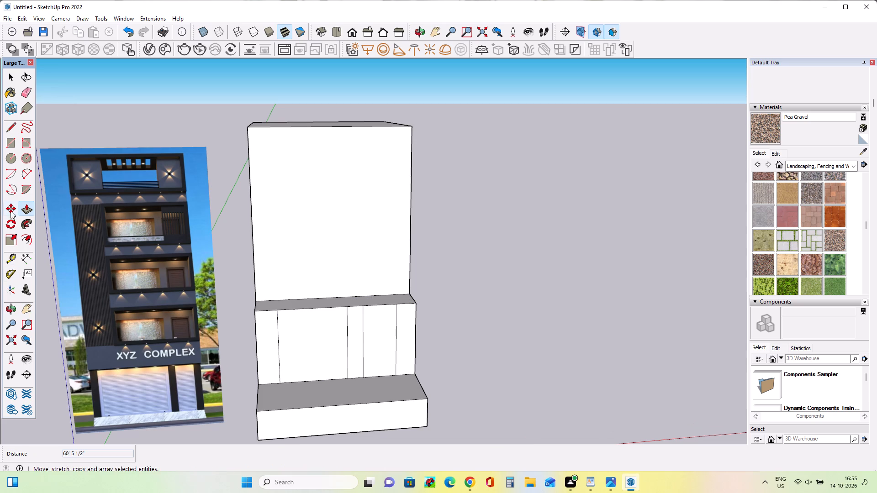
{"action": "left_click", "coordinate": [14, 142]}
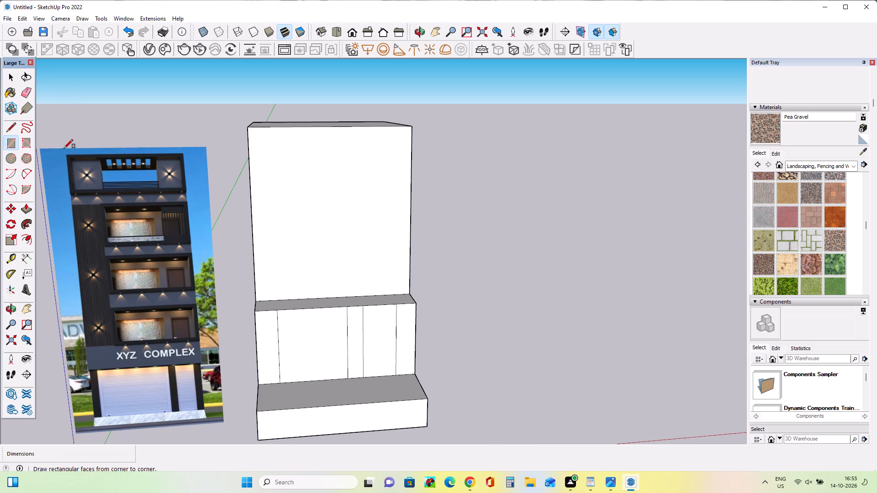
{"action": "left_click", "coordinate": [410, 293]}
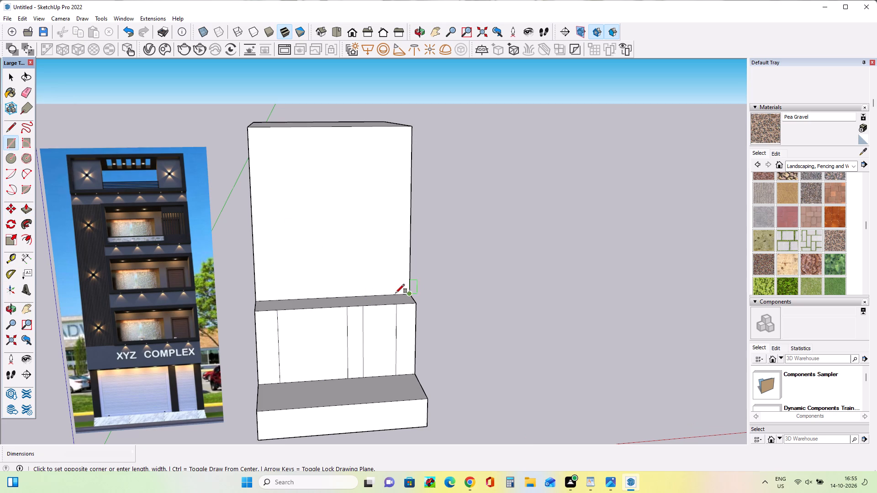
{"action": "left_click", "coordinate": [258, 294]}
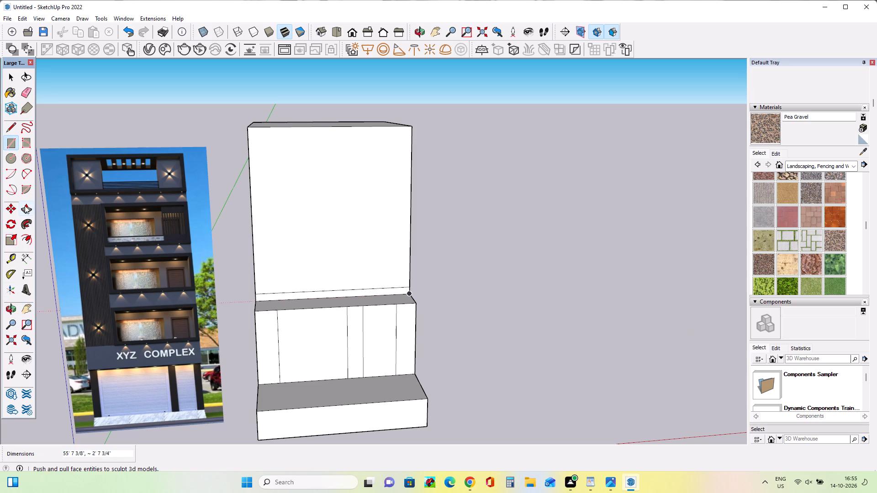
Push/Pull the bottom band forward about 10' 10", flush with the ground-floor front.
{"action": "left_click", "coordinate": [25, 205]}
{"action": "left_click", "coordinate": [292, 298]}
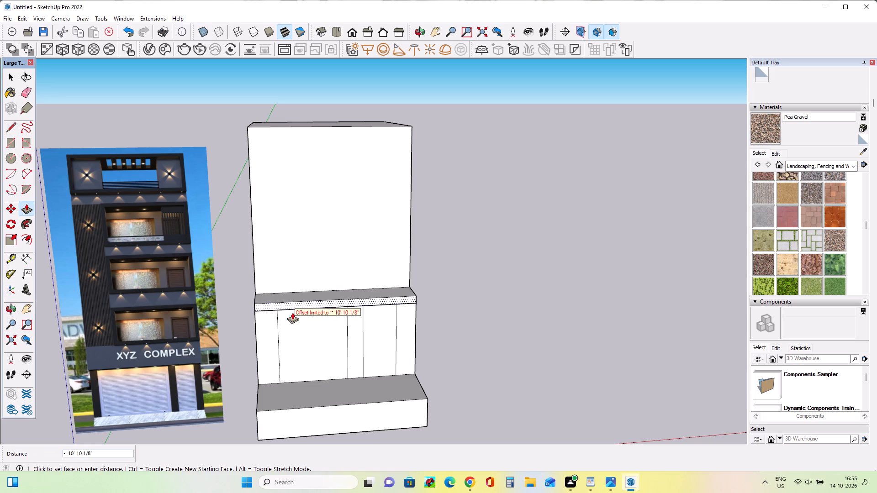
{"action": "left_click", "coordinate": [294, 315]}
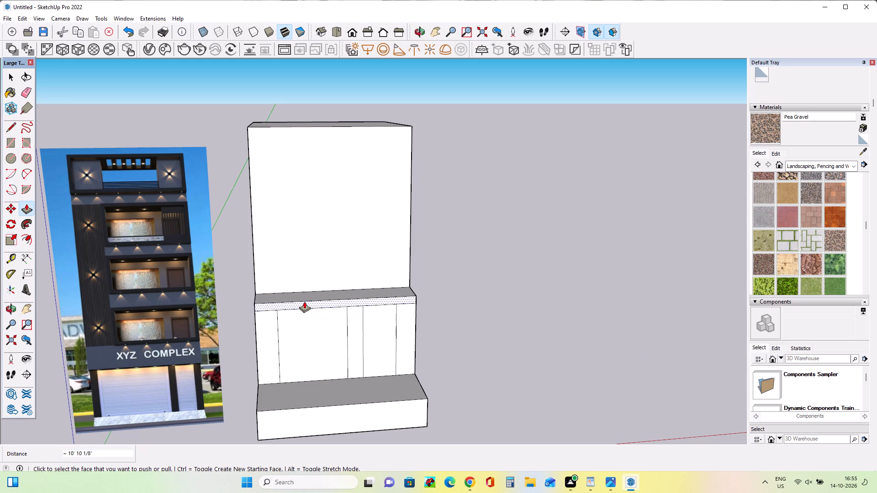
Push/Pull the band's front face forward about 7' 6" so it projects beyond the ground-floor front.
{"action": "left_click", "coordinate": [305, 301]}
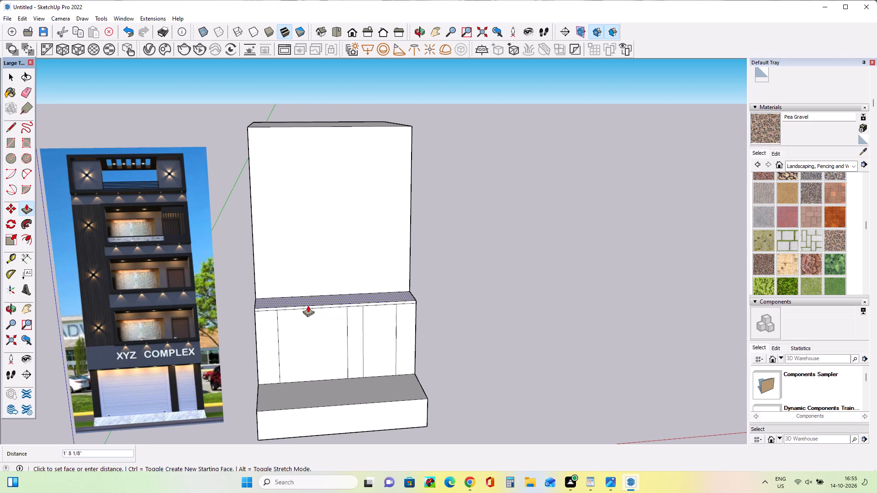
{"action": "key", "text": "Escape"}
{"action": "left_click", "coordinate": [308, 305]}
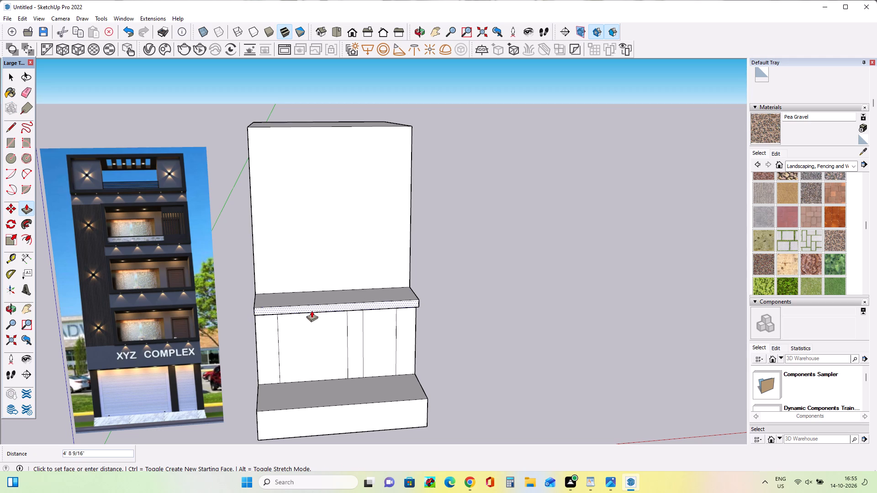
{"action": "left_click", "coordinate": [312, 312]}
Draw a full-width horizontal line across the ground-floor front, just below the projecting band.
{"action": "middle_click_drag", "start_coordinate": [335, 343], "coordinate": [343, 280]}
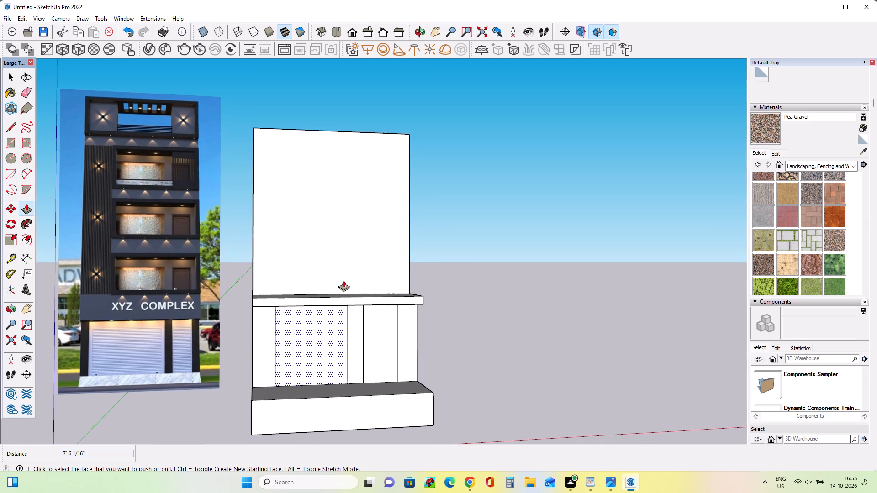
{"action": "scroll", "coordinate": [324, 319], "scroll_direction": "up", "scroll_amount": 3}
{"action": "middle_click_drag", "start_coordinate": [322, 319], "coordinate": [324, 297]}
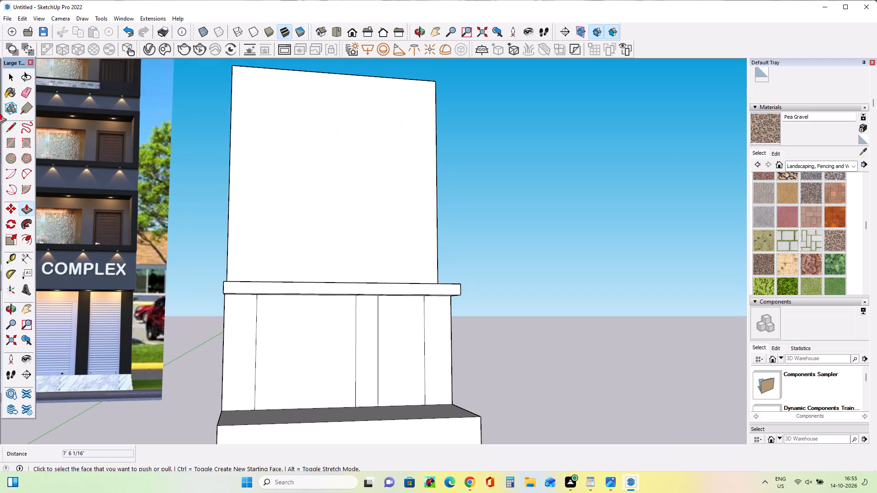
{"action": "left_click", "coordinate": [13, 125]}
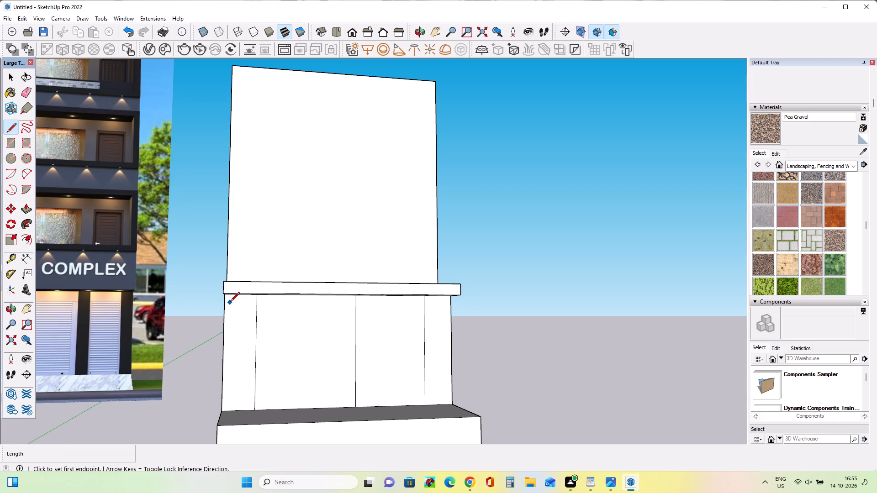
{"action": "left_click", "coordinate": [227, 302]}
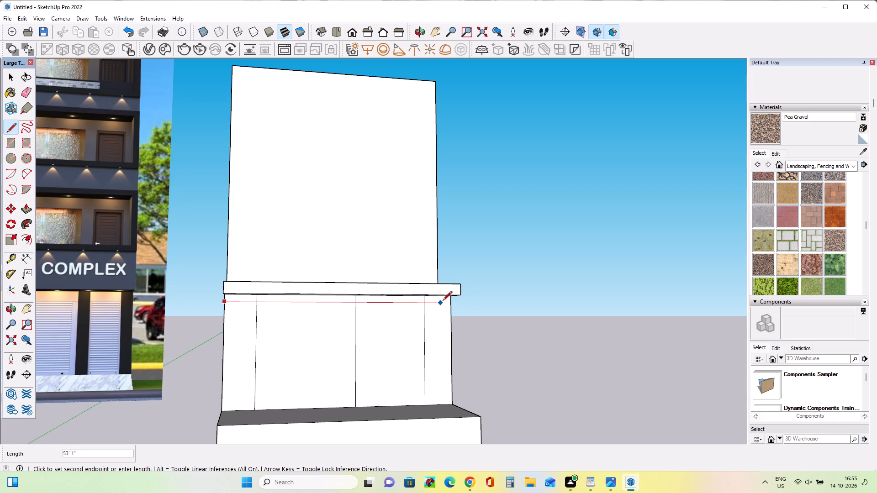
{"action": "left_click", "coordinate": [451, 302]}
Erase the four short vertical line segments between the new horizontal line and the projecting band.
{"action": "middle_click_drag", "start_coordinate": [358, 340], "coordinate": [347, 346]}
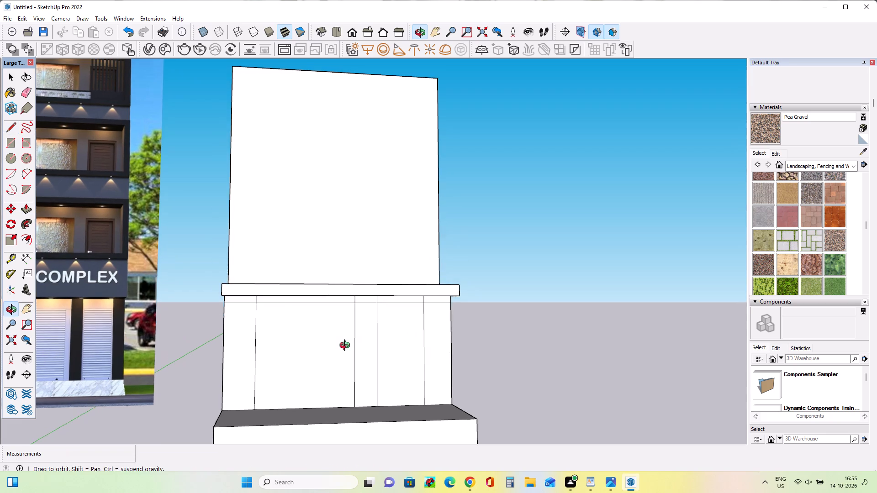
{"action": "middle_click_drag", "start_coordinate": [347, 346], "coordinate": [349, 332]}
{"action": "left_click", "coordinate": [25, 85]}
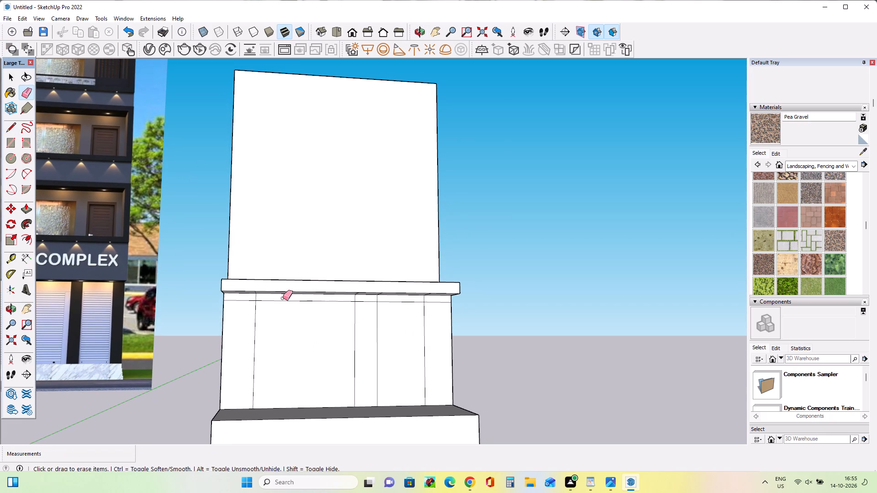
{"action": "scroll", "coordinate": [269, 291], "scroll_direction": "up", "scroll_amount": 4}
{"action": "left_click_drag", "start_coordinate": [248, 298], "coordinate": [264, 297]}
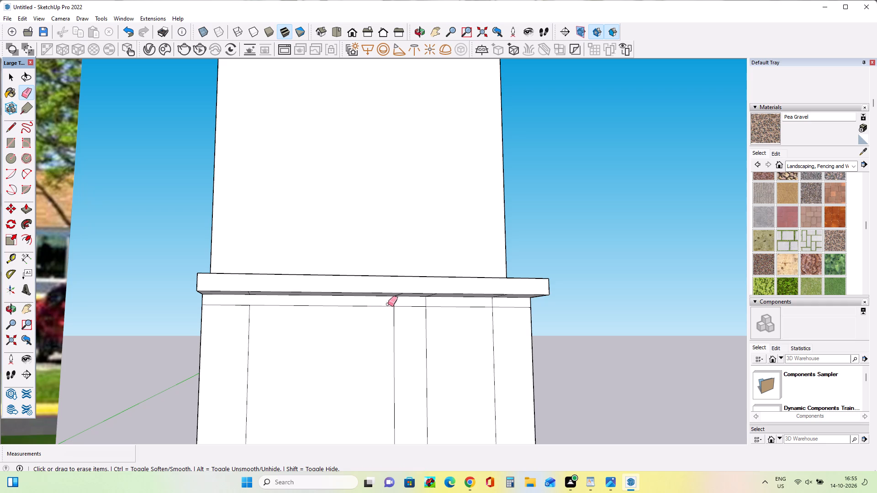
{"action": "left_click_drag", "start_coordinate": [385, 304], "coordinate": [416, 301]}
{"action": "left_click_drag", "start_coordinate": [423, 301], "coordinate": [465, 301]}
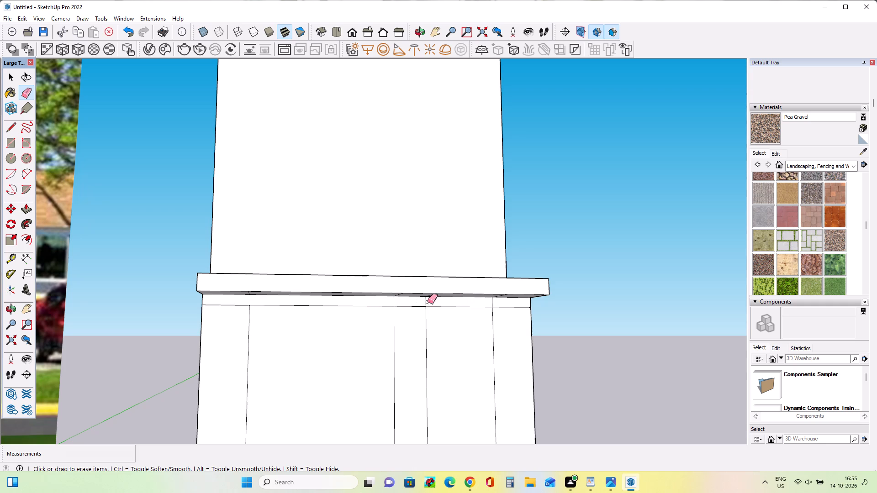
{"action": "left_click_drag", "start_coordinate": [427, 301], "coordinate": [440, 300]}
{"action": "left_click_drag", "start_coordinate": [421, 301], "coordinate": [440, 301]}
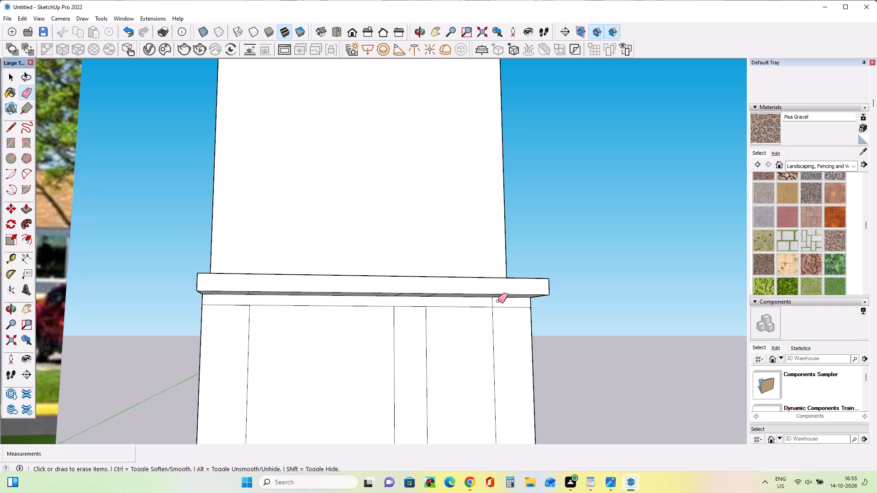
{"action": "left_click_drag", "start_coordinate": [489, 303], "coordinate": [506, 302]}
Push/Pull the projecting band's top face upward to make the band taller, like the sign fascia in the elevation image.
{"action": "scroll", "coordinate": [296, 339], "scroll_direction": "down", "scroll_amount": 7}
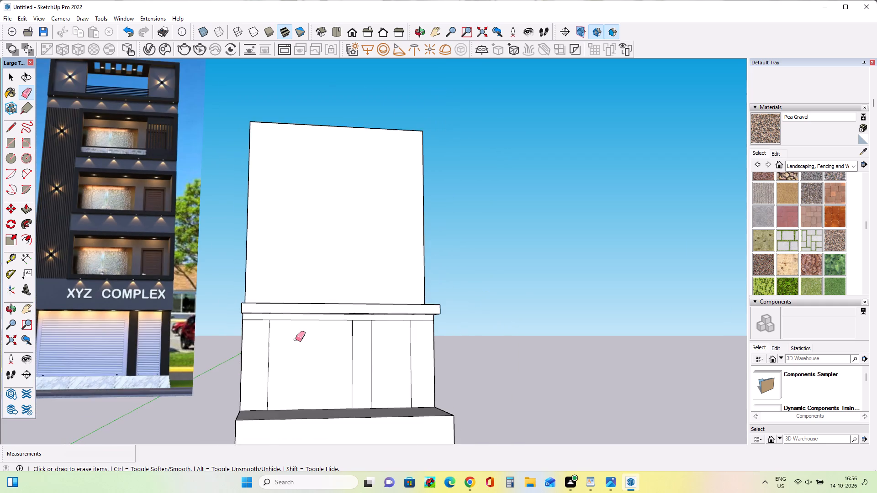
{"action": "middle_click_drag", "start_coordinate": [300, 351], "coordinate": [306, 420]}
{"action": "middle_click", "coordinate": [324, 330]}
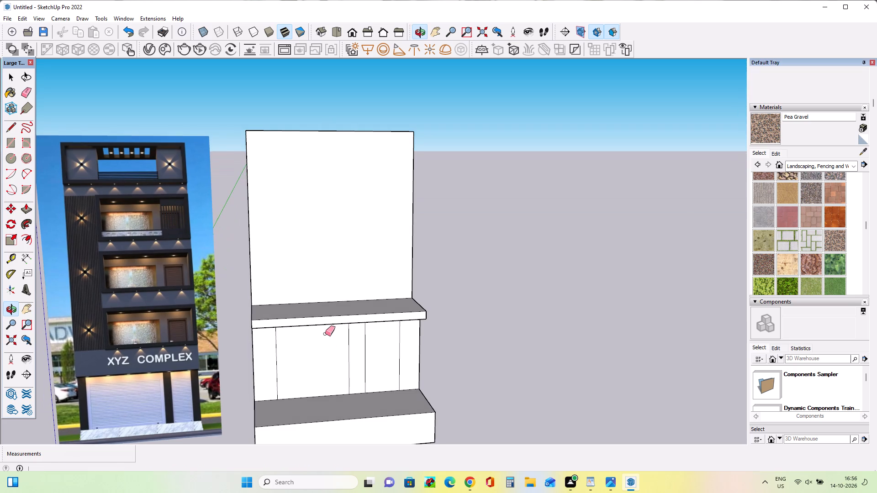
{"action": "middle_click_drag", "start_coordinate": [324, 345], "coordinate": [322, 337]}
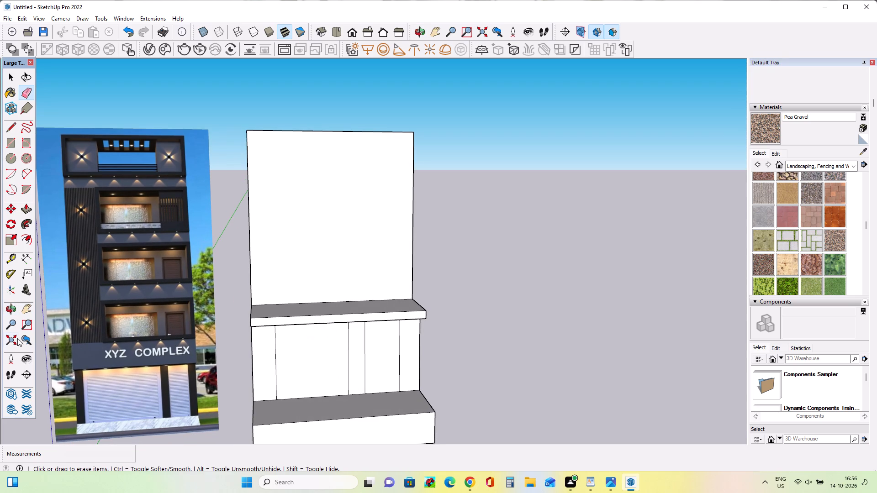
{"action": "left_click", "coordinate": [24, 207]}
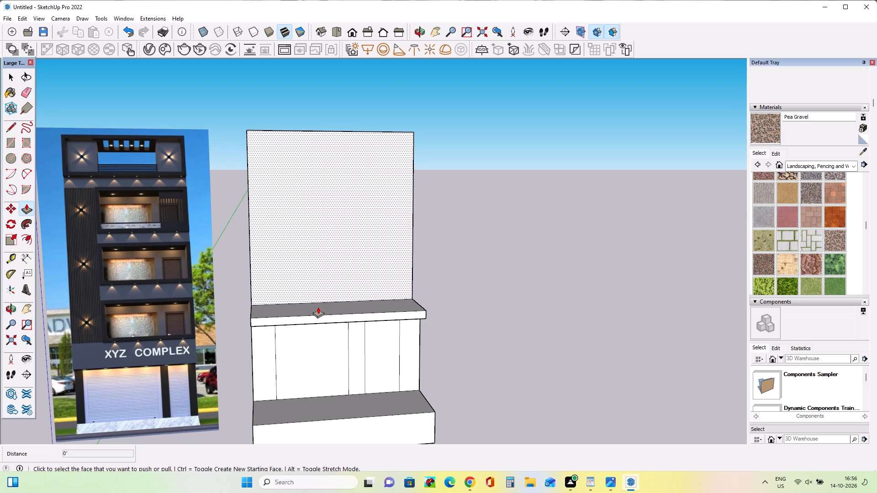
{"action": "left_click", "coordinate": [318, 308]}
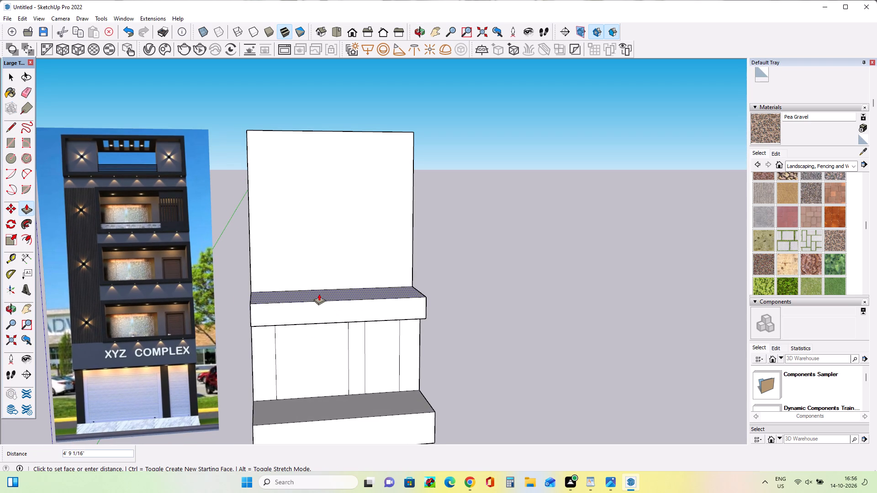
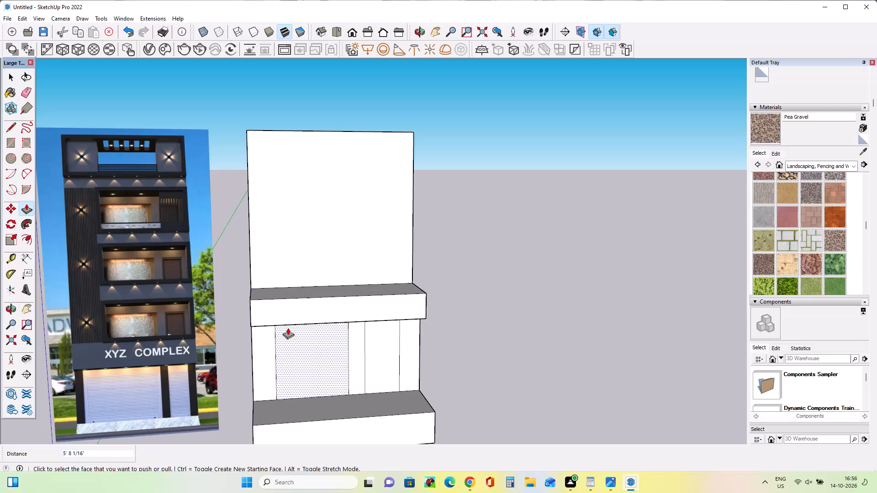
Push/Pull the projecting sign band's top face upward by about 1' 3".
{"action": "middle_click_drag", "start_coordinate": [288, 328], "coordinate": [291, 313]}
{"action": "middle_click", "coordinate": [289, 306]}
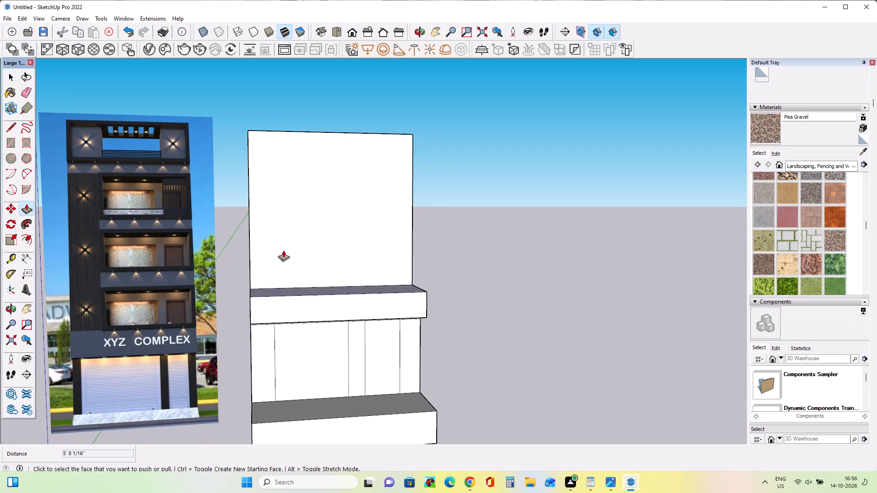
{"action": "middle_click_drag", "start_coordinate": [296, 242], "coordinate": [288, 287]}
{"action": "middle_click_drag", "start_coordinate": [288, 287], "coordinate": [281, 279]}
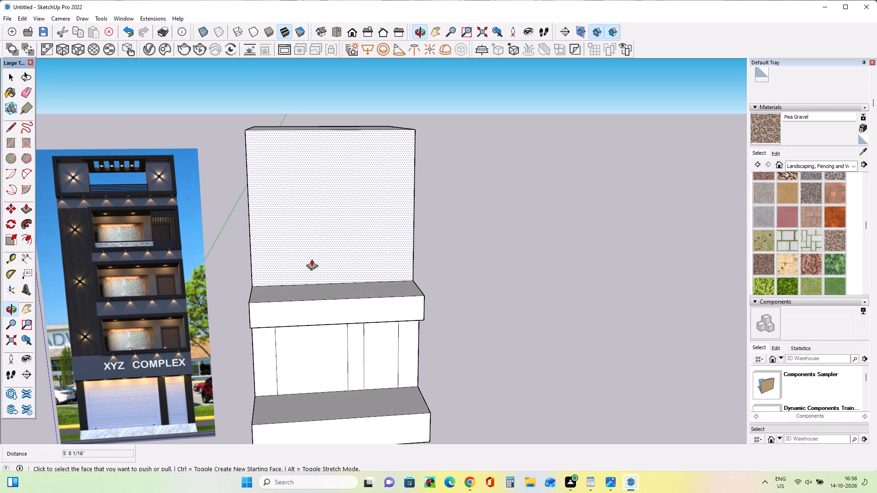
{"action": "left_click", "coordinate": [307, 293]}
{"action": "left_click", "coordinate": [309, 289]}
Draw a narrow rectangle about 18' 4" by 1' on the band's top face, along its end nearest the elevation image.
{"action": "scroll", "coordinate": [137, 383], "scroll_direction": "up", "scroll_amount": 6}
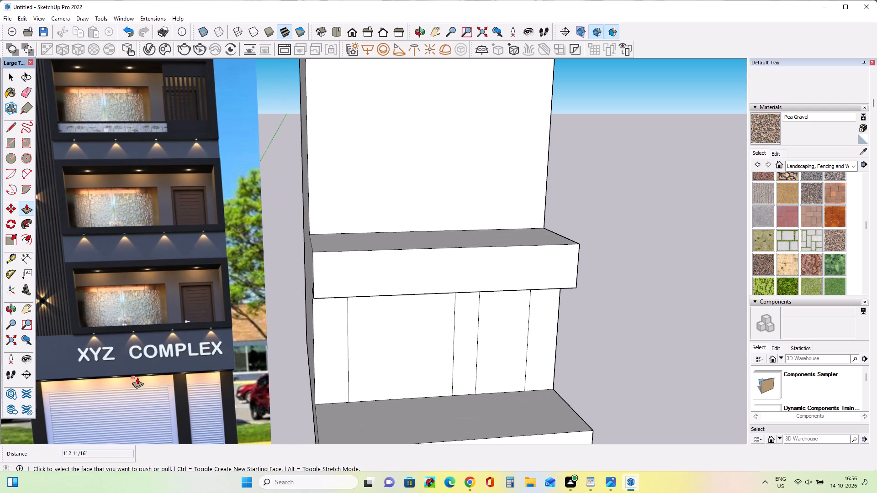
{"action": "scroll", "coordinate": [137, 377], "scroll_direction": "up", "scroll_amount": 1}
{"action": "scroll", "coordinate": [137, 377], "scroll_direction": "down", "scroll_amount": 6}
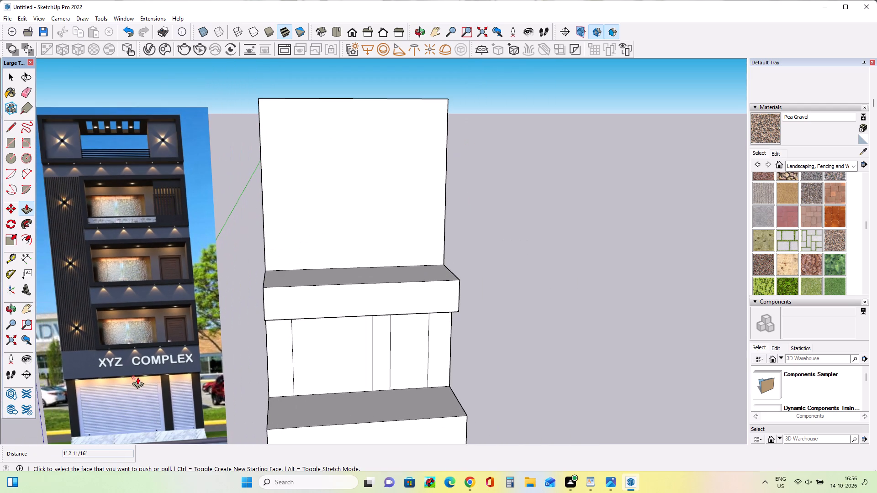
{"action": "middle_click", "coordinate": [138, 379]}
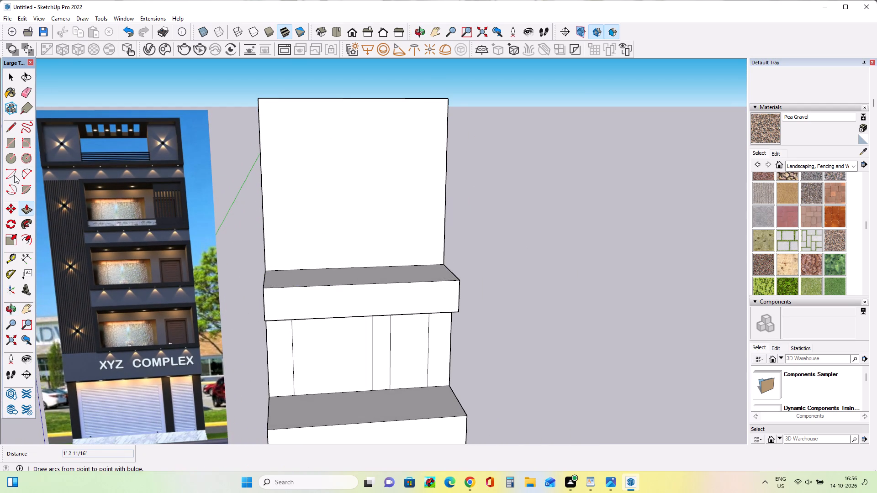
{"action": "left_click", "coordinate": [9, 142]}
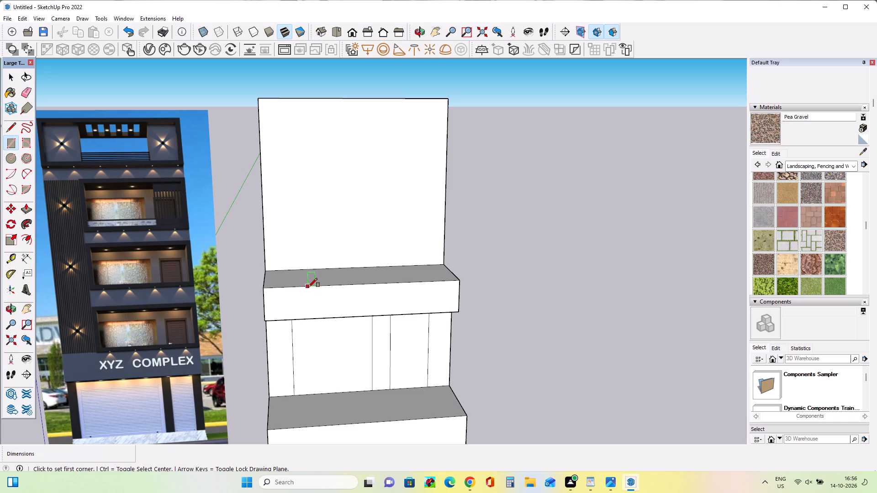
{"action": "middle_click_drag", "start_coordinate": [278, 290], "coordinate": [289, 309]}
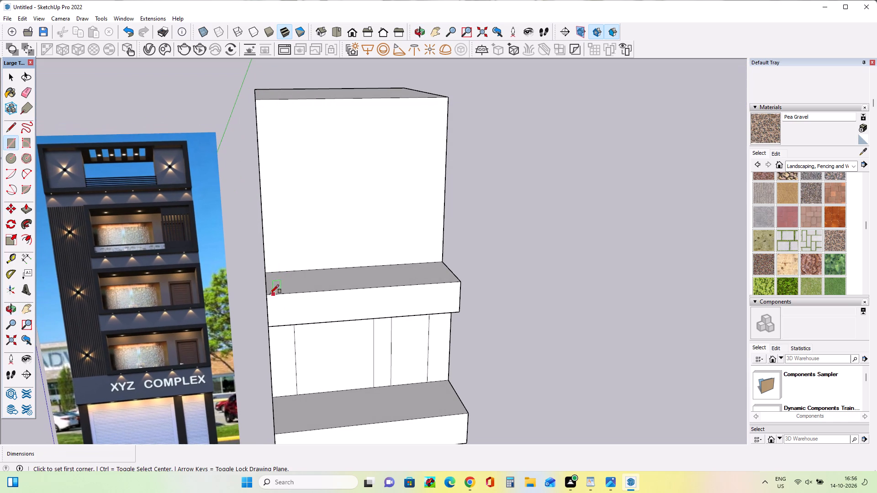
{"action": "left_click", "coordinate": [266, 293]}
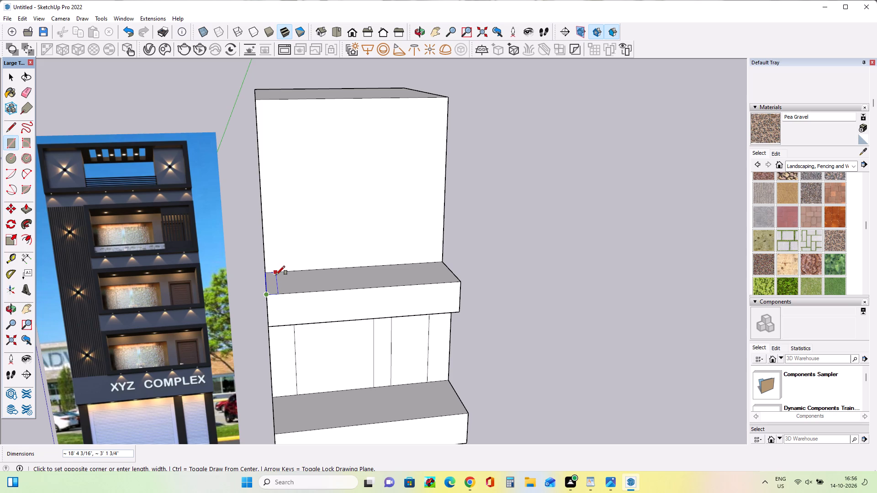
{"action": "scroll", "coordinate": [276, 270], "scroll_direction": "up", "scroll_amount": 7}
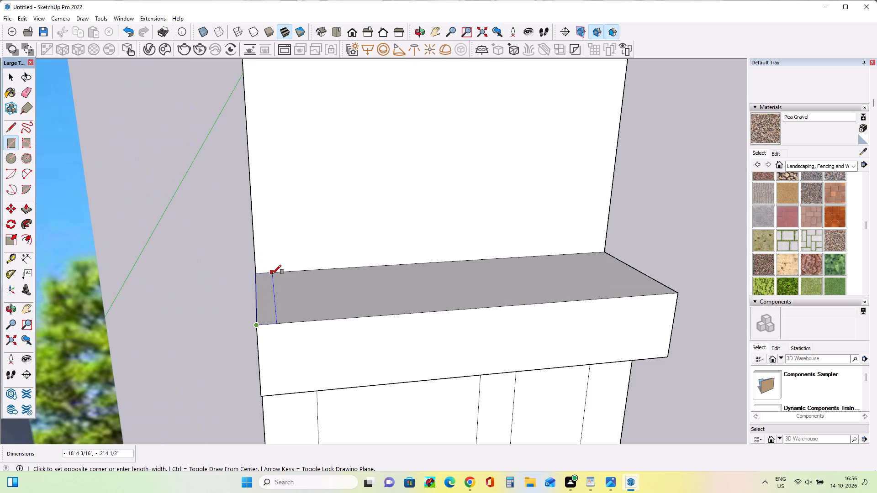
{"action": "left_click", "coordinate": [263, 273]}
Push/Pull the narrow end rectangle up about 50' 11" to the top of the upper-storey volume, forming a side wall.
{"action": "scroll", "coordinate": [277, 295], "scroll_direction": "down", "scroll_amount": 3}
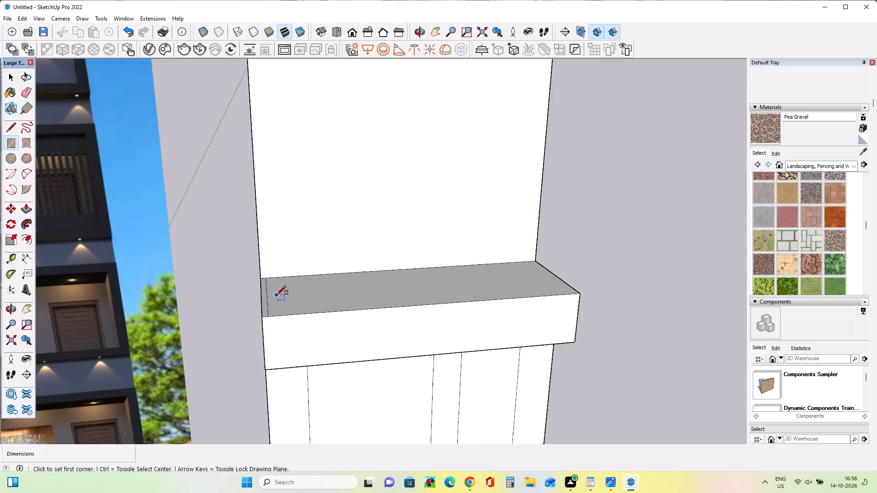
{"action": "scroll", "coordinate": [277, 295], "scroll_direction": "down", "scroll_amount": 8}
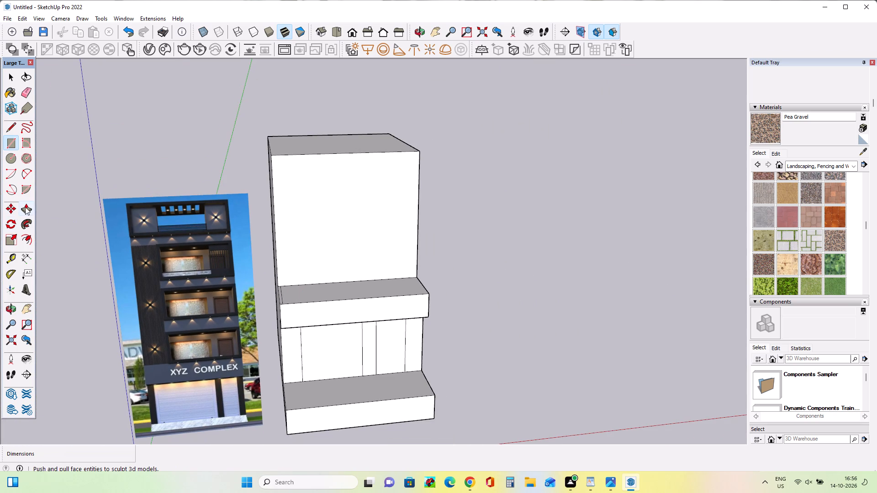
{"action": "left_click", "coordinate": [26, 207]}
{"action": "left_click", "coordinate": [279, 296]}
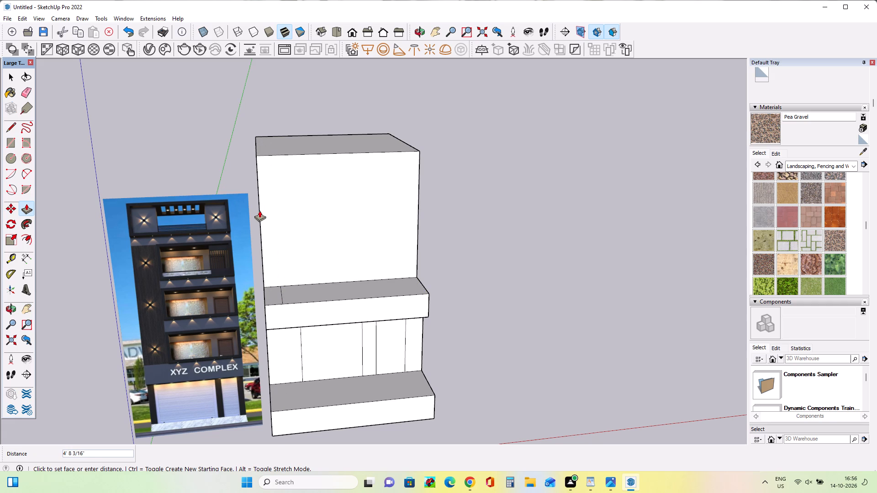
{"action": "key", "text": "Escape"}
{"action": "scroll", "coordinate": [314, 304], "scroll_direction": "up", "scroll_amount": 1}
{"action": "middle_click", "coordinate": [310, 304]}
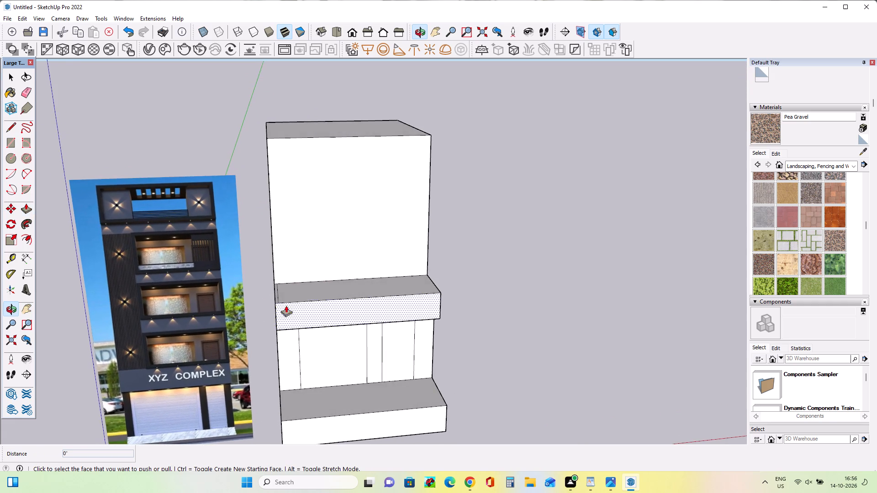
{"action": "scroll", "coordinate": [277, 292], "scroll_direction": "up", "scroll_amount": 4}
{"action": "scroll", "coordinate": [277, 292], "scroll_direction": "down", "scroll_amount": 4}
{"action": "middle_click_drag", "start_coordinate": [289, 304], "coordinate": [291, 305]}
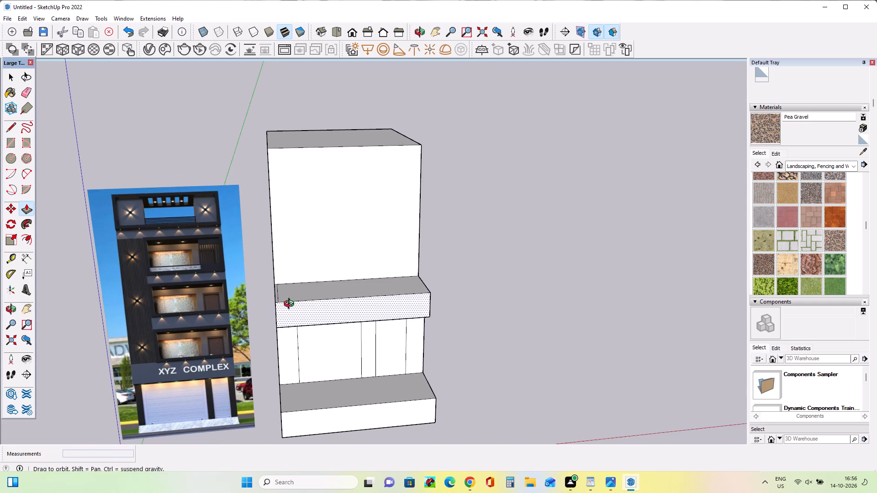
{"action": "middle_click_drag", "start_coordinate": [291, 305], "coordinate": [296, 320]}
{"action": "scroll", "coordinate": [275, 293], "scroll_direction": "up", "scroll_amount": 4}
{"action": "left_click", "coordinate": [281, 301]}
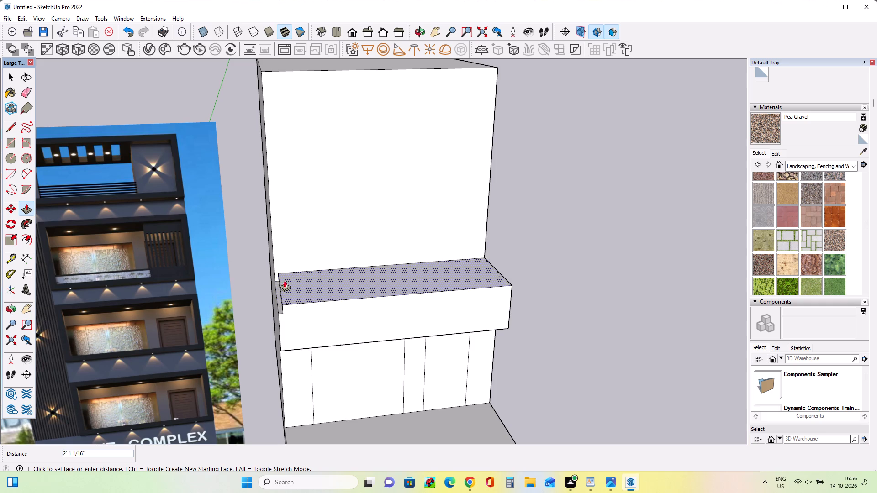
{"action": "key", "text": "Escape"}
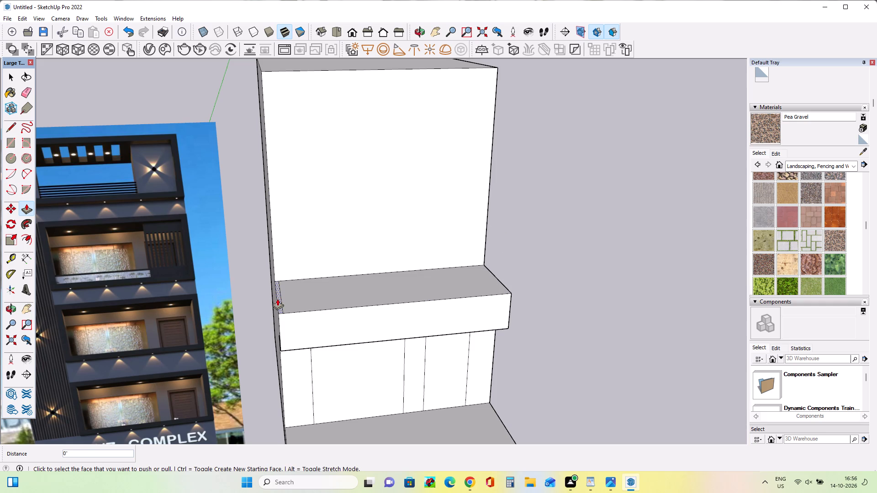
{"action": "left_click", "coordinate": [277, 299]}
{"action": "scroll", "coordinate": [281, 187], "scroll_direction": "down", "scroll_amount": 2}
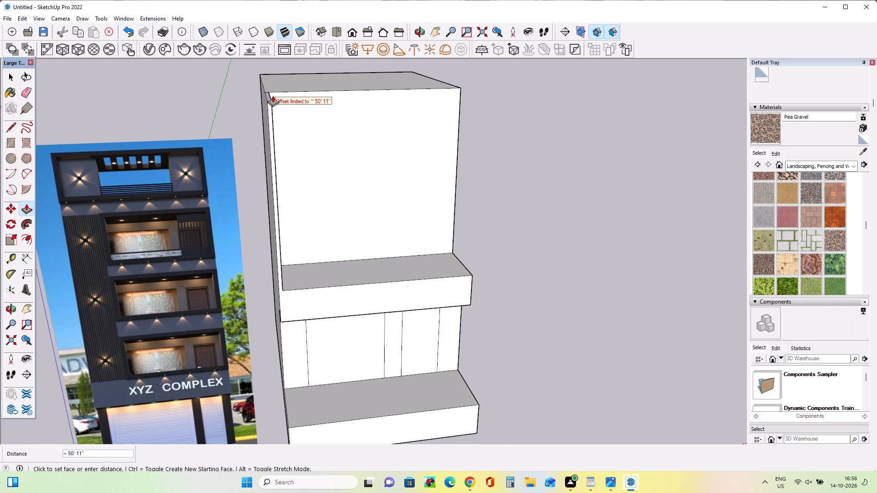
{"action": "left_click", "coordinate": [274, 94]}
Draw a rectangle about 13' 5" by 2' 4" on the band's top face, along its front edge from the side wall's front corner.
{"action": "middle_click_drag", "start_coordinate": [321, 259], "coordinate": [280, 279]}
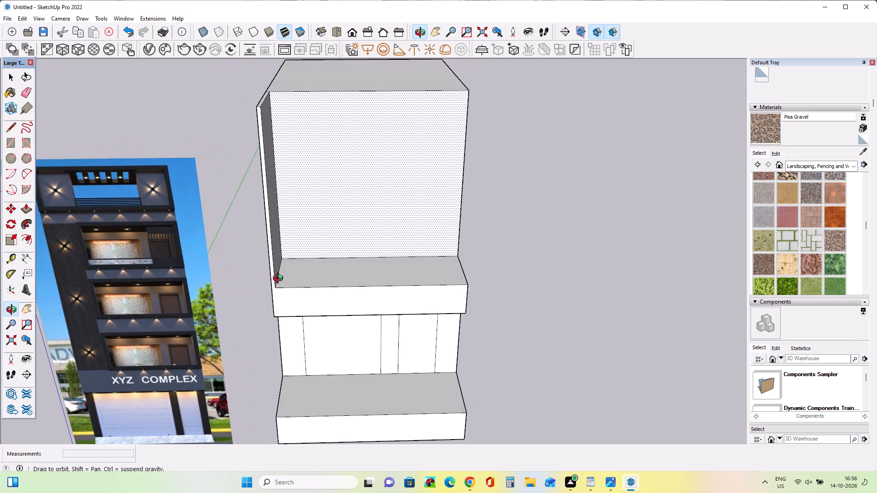
{"action": "middle_click_drag", "start_coordinate": [280, 279], "coordinate": [295, 270]}
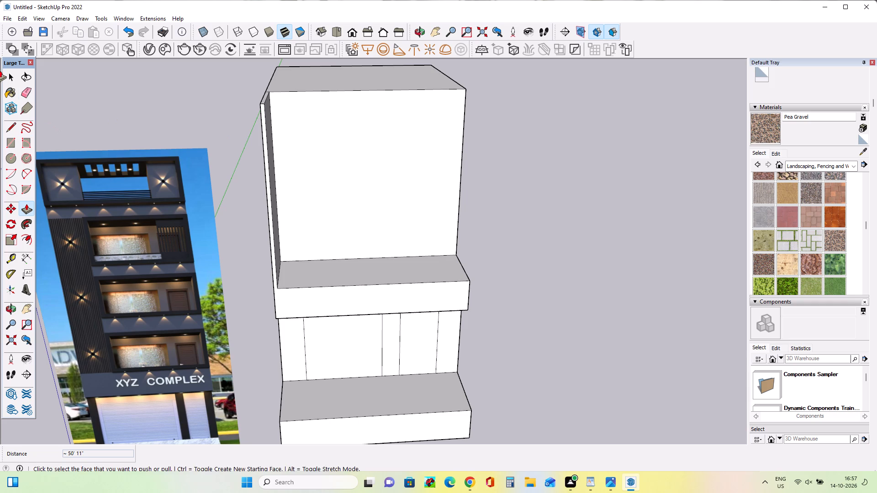
{"action": "left_click", "coordinate": [11, 148]}
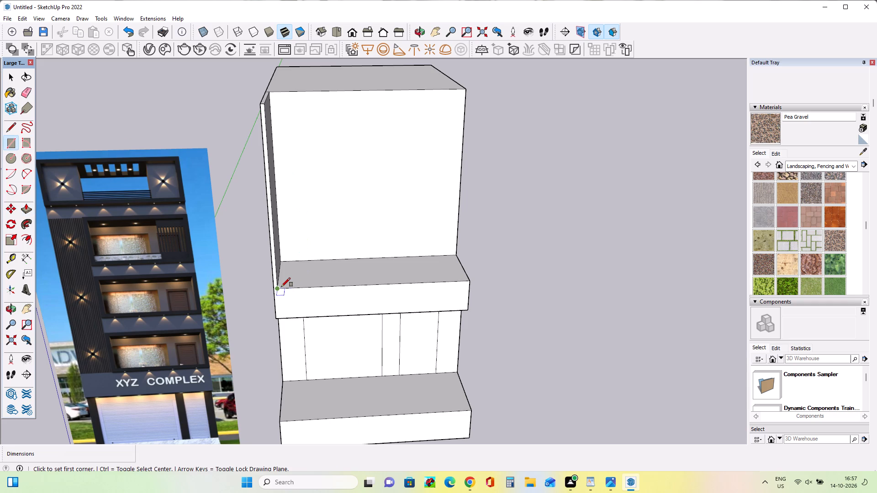
{"action": "left_click", "coordinate": [281, 287]}
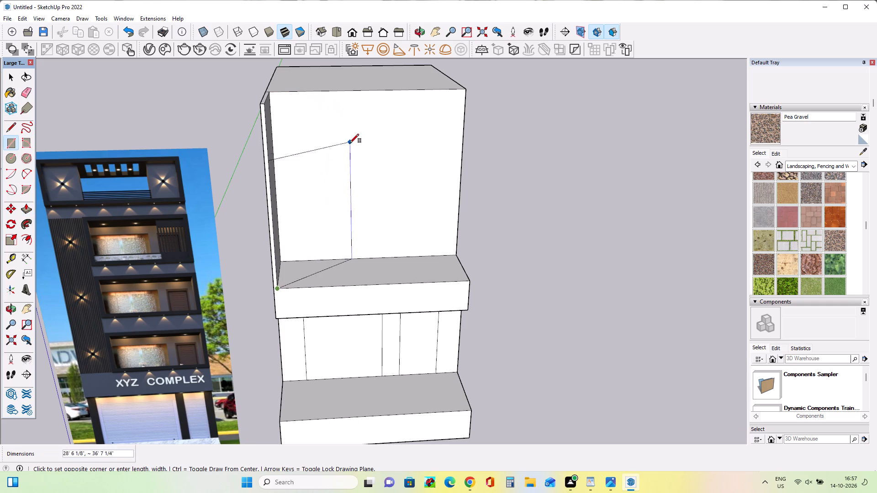
{"action": "left_click", "coordinate": [317, 288]}
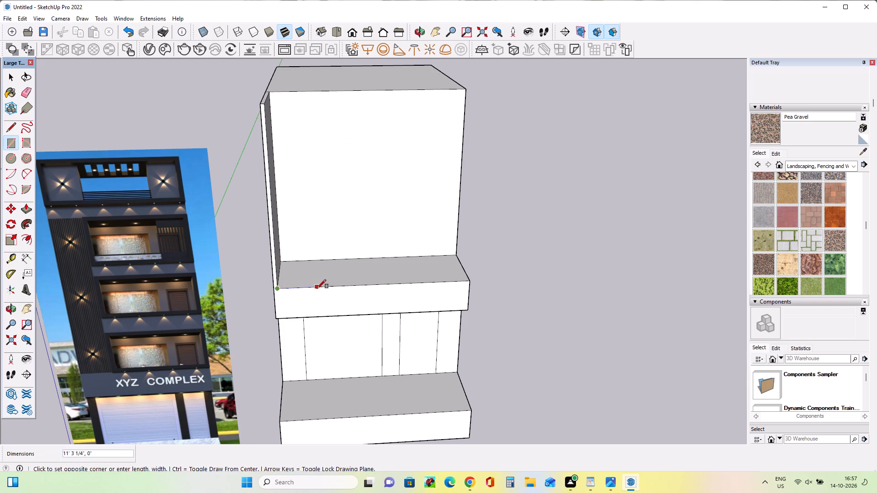
{"action": "left_click", "coordinate": [264, 105]}
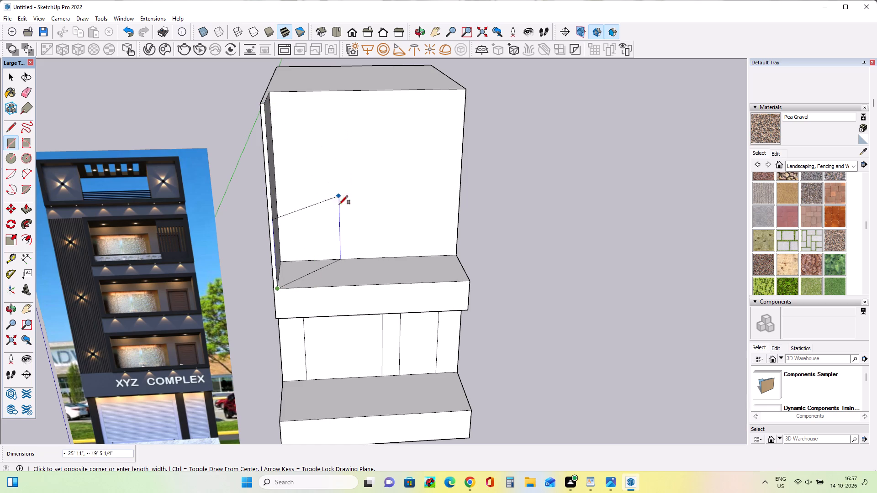
{"action": "left_click", "coordinate": [313, 289]}
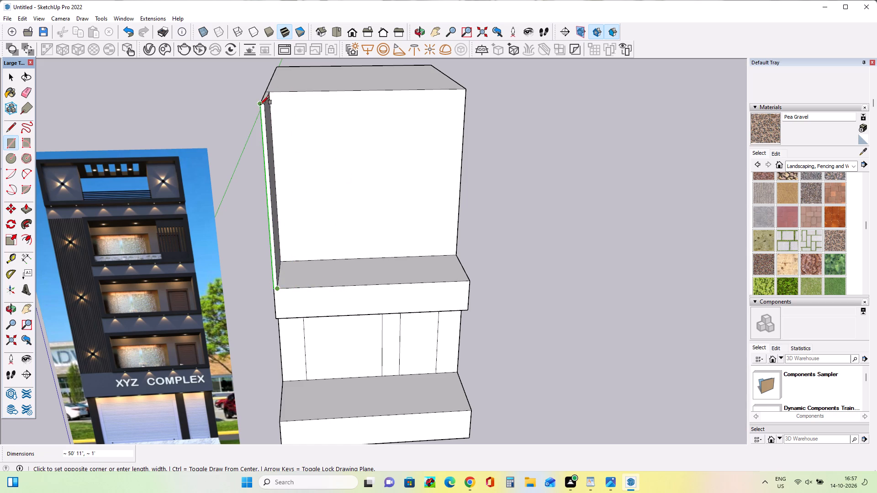
{"action": "left_click", "coordinate": [263, 106]}
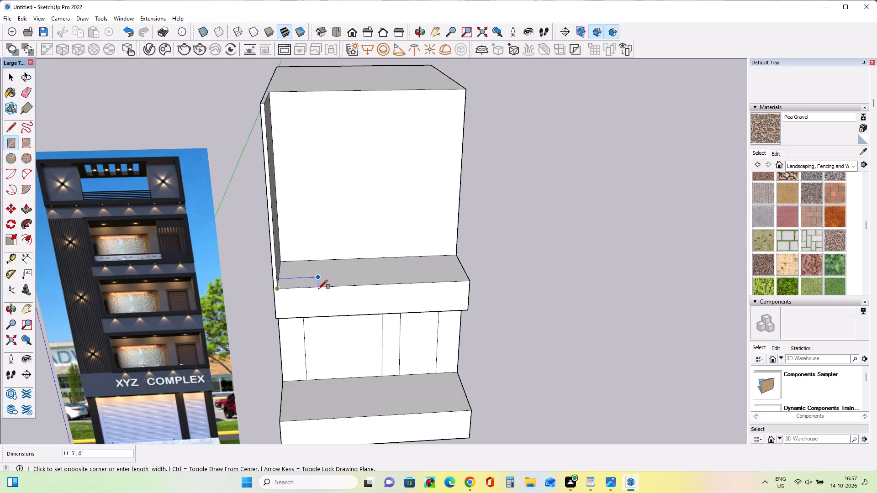
{"action": "left_click", "coordinate": [318, 288]}
{"action": "scroll", "coordinate": [317, 283], "scroll_direction": "up", "scroll_amount": 1}
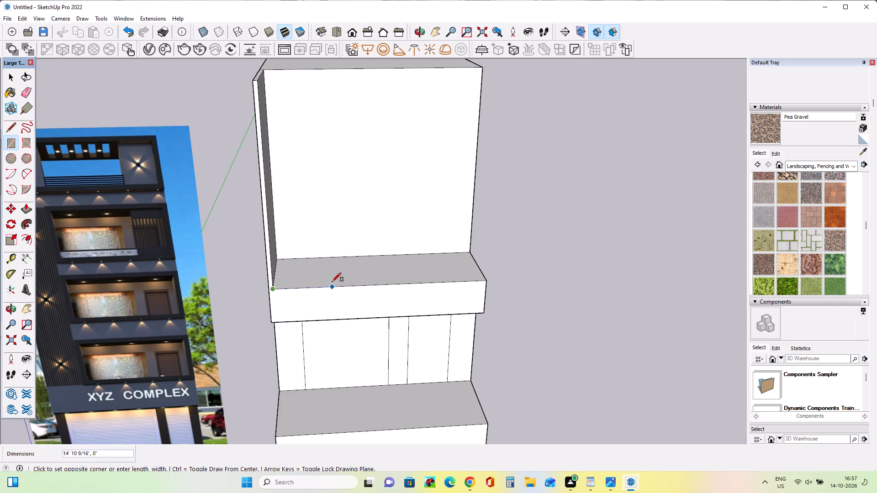
{"action": "scroll", "coordinate": [332, 282], "scroll_direction": "up", "scroll_amount": 3}
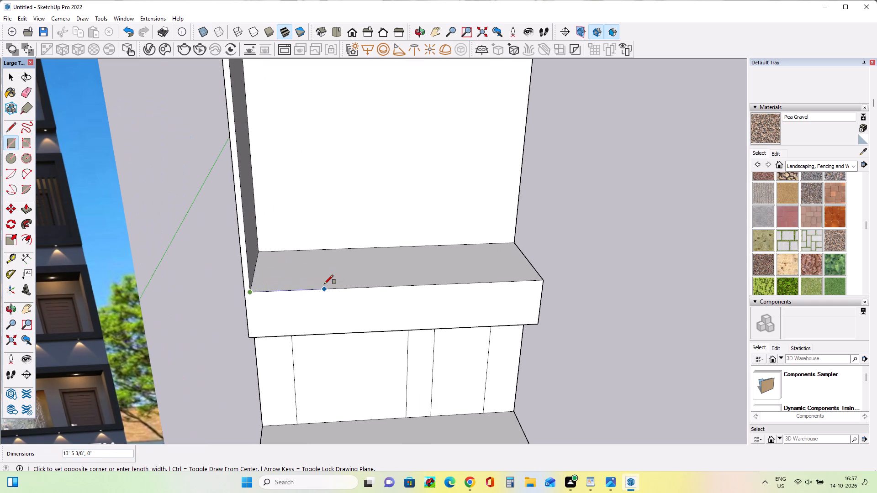
{"action": "left_click", "coordinate": [324, 283]}
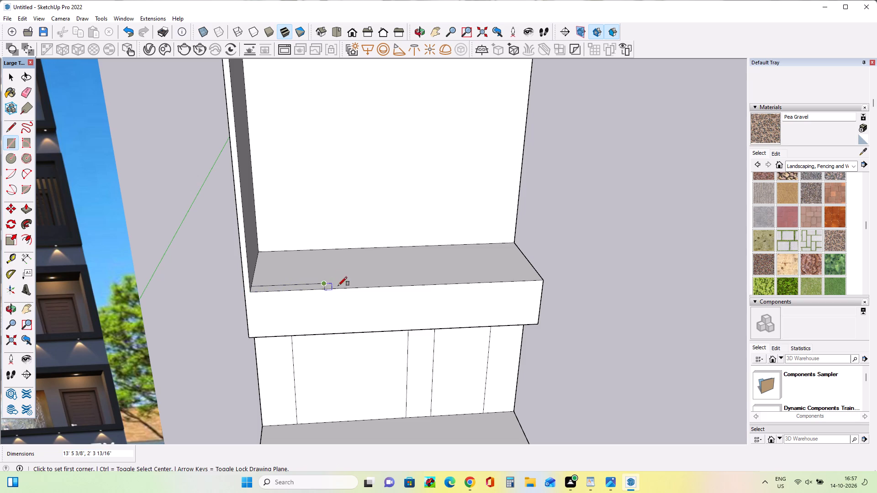
Push/Pull the new front-edge rectangle up about 50' 11" to the side wall's top, forming the tall front panel.
{"action": "left_click", "coordinate": [28, 207]}
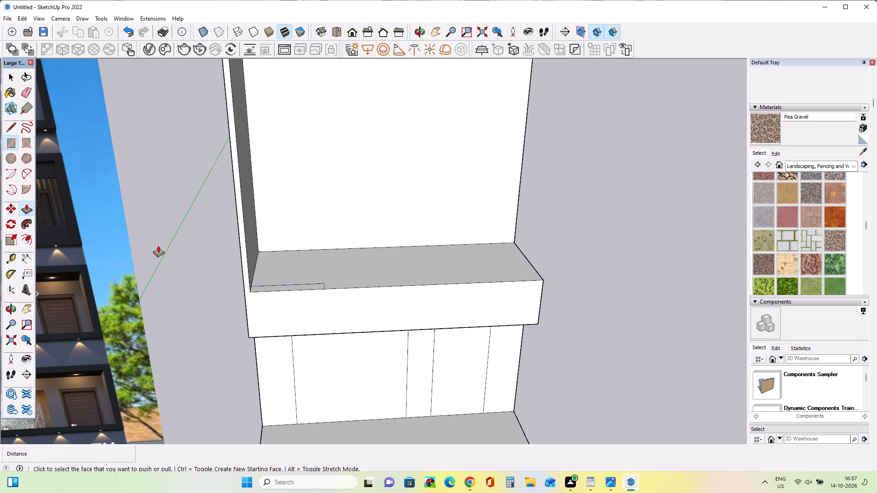
{"action": "left_click", "coordinate": [289, 287]}
{"action": "scroll", "coordinate": [265, 183], "scroll_direction": "down", "scroll_amount": 5}
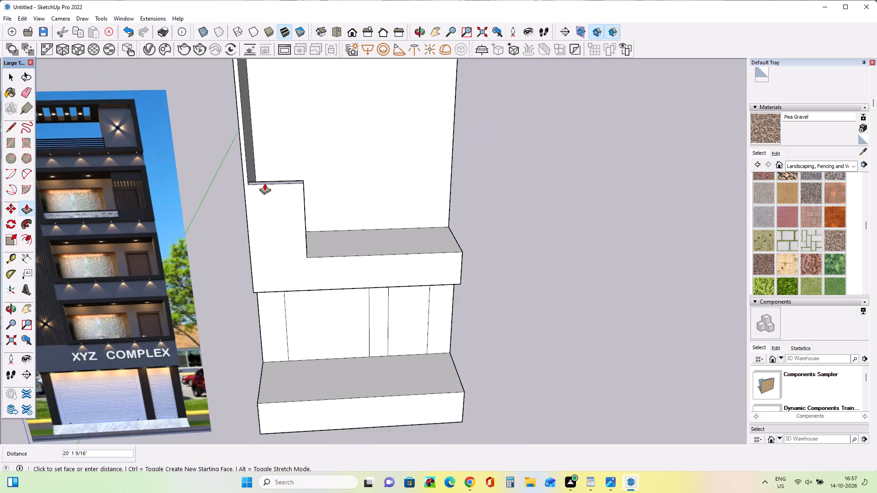
{"action": "scroll", "coordinate": [264, 183], "scroll_direction": "down", "scroll_amount": 5}
{"action": "left_click", "coordinate": [247, 102]}
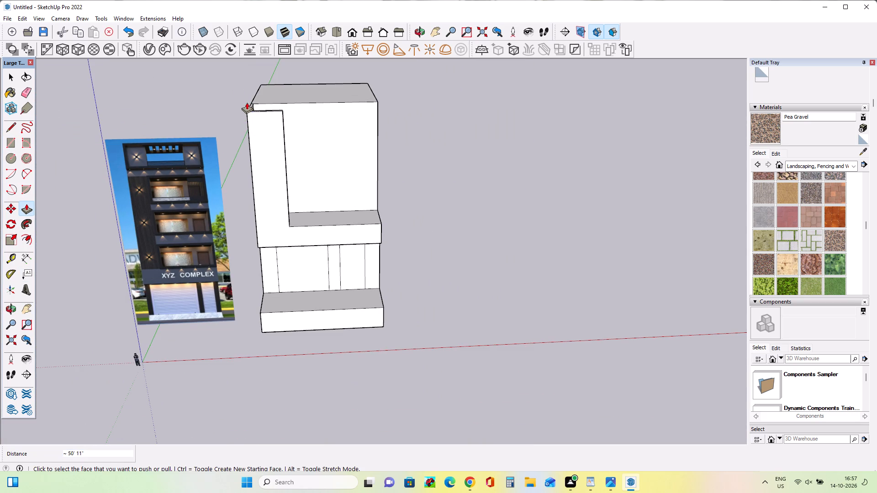
Draw a door rectangle about 12' by 19' 6" on the upper-storey front wall, rising from the sign band's top near the open end.
{"action": "middle_click_drag", "start_coordinate": [312, 232], "coordinate": [322, 225]}
{"action": "scroll", "coordinate": [282, 216], "scroll_direction": "up", "scroll_amount": 3}
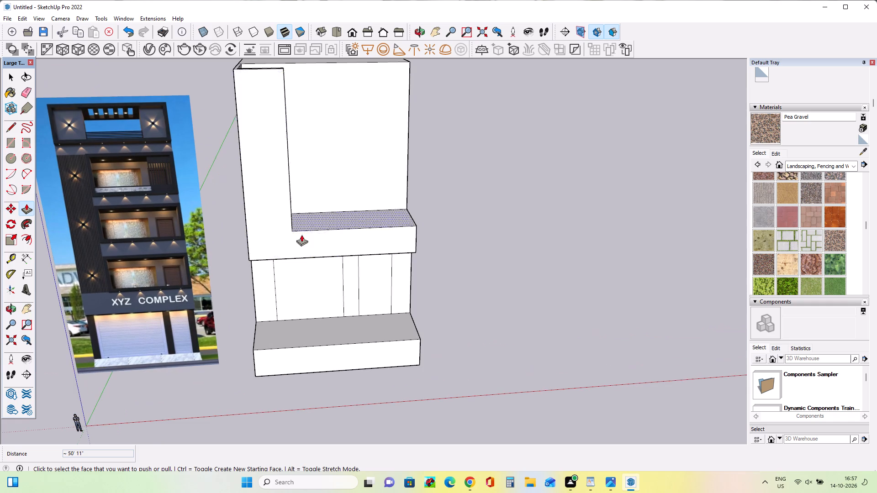
{"action": "middle_click_drag", "start_coordinate": [318, 241], "coordinate": [313, 246]}
{"action": "middle_click", "coordinate": [363, 251]}
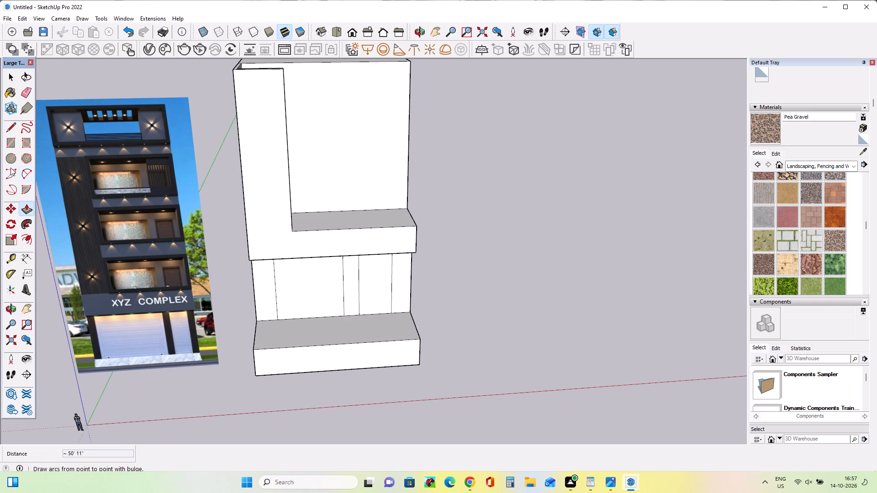
{"action": "left_click", "coordinate": [8, 141]}
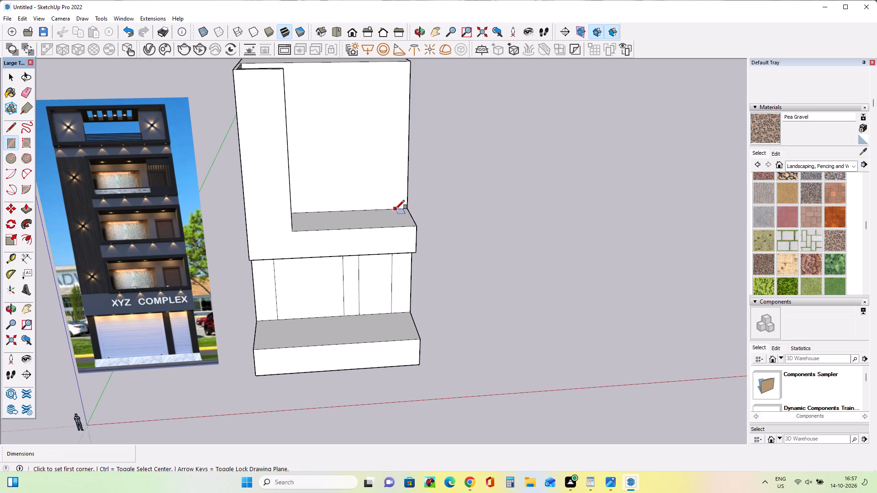
{"action": "left_click", "coordinate": [396, 209]}
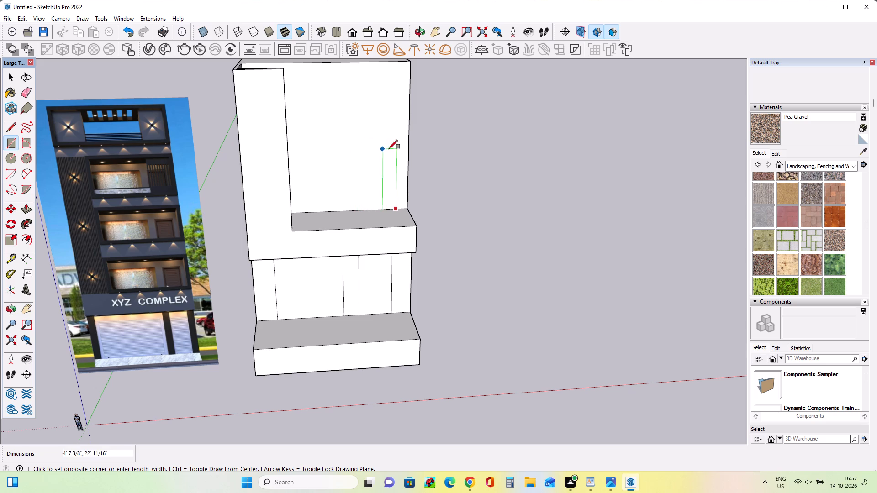
{"action": "middle_click_drag", "start_coordinate": [391, 148], "coordinate": [378, 123]}
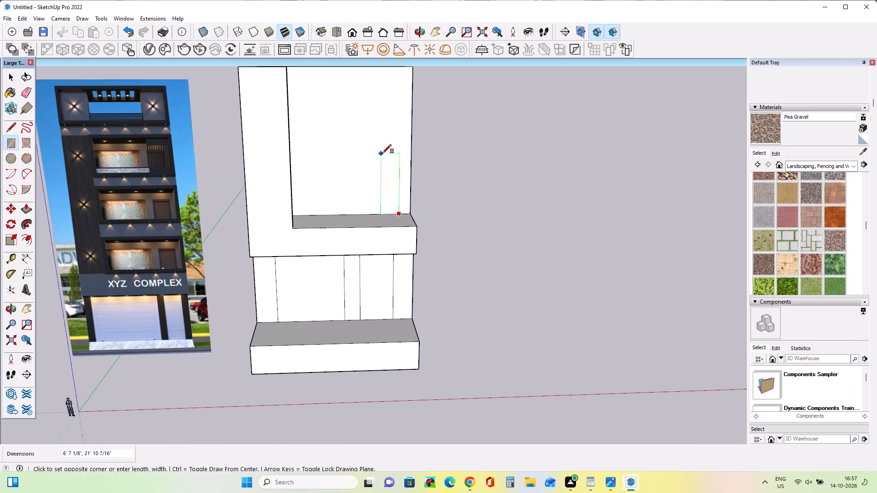
{"action": "left_click", "coordinate": [372, 155]}
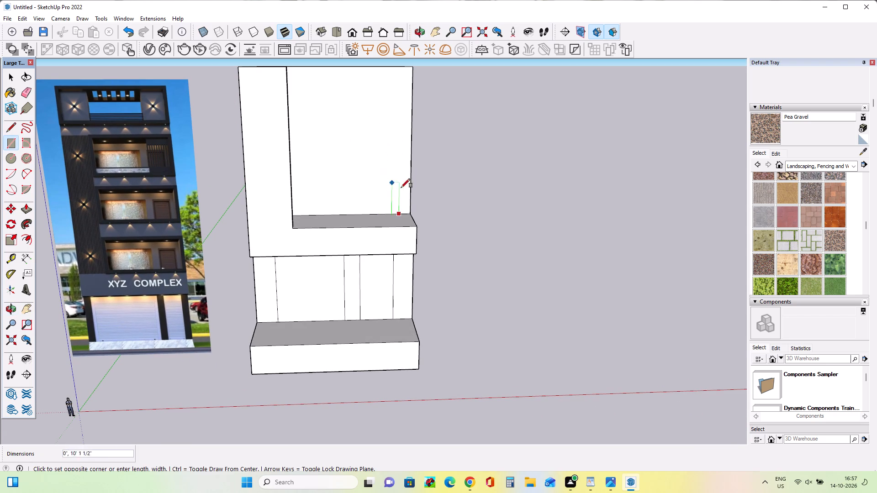
{"action": "left_click", "coordinate": [365, 158]}
Draw a window rectangle about 21' 3" by 19' 7" on the same wall, between the tall front panel and the door rectangle.
{"action": "middle_click_drag", "start_coordinate": [363, 241], "coordinate": [371, 248]}
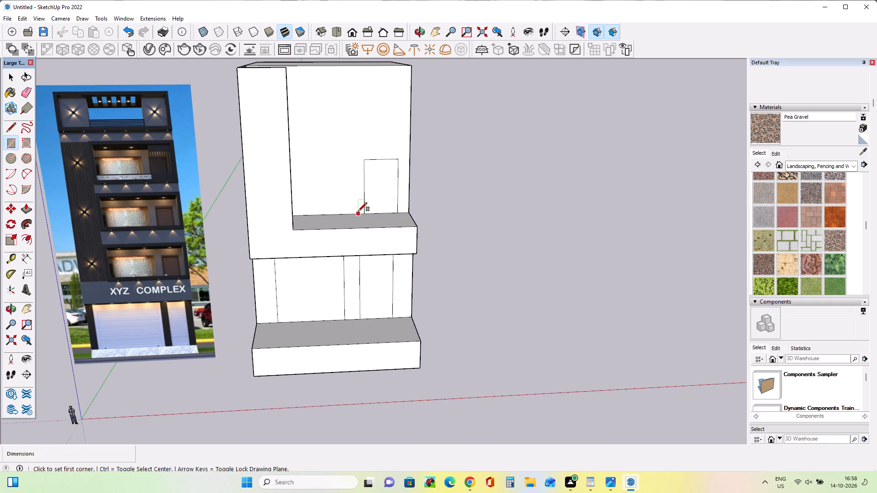
{"action": "left_click", "coordinate": [358, 211]}
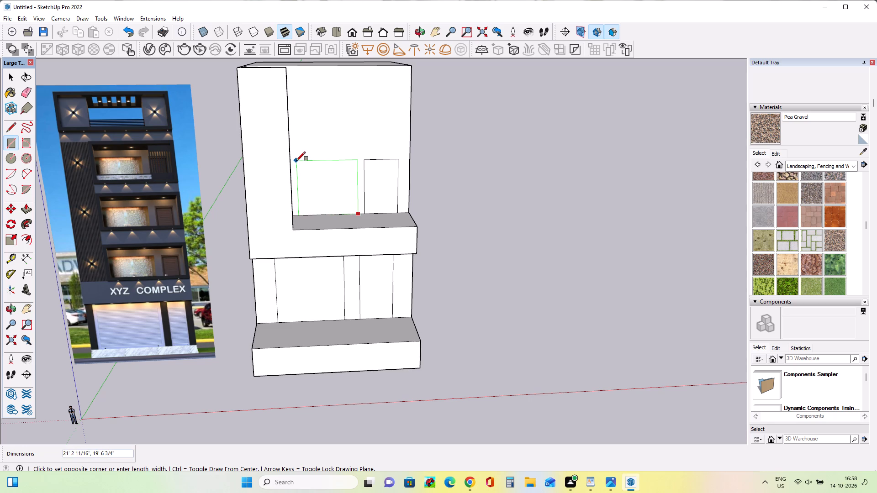
{"action": "left_click", "coordinate": [296, 161]}
Examine the elevation image's sign band and first upper floor, and compare them with the model from several angles.
{"action": "scroll", "coordinate": [117, 272], "scroll_direction": "up", "scroll_amount": 5}
{"action": "scroll", "coordinate": [128, 292], "scroll_direction": "down", "scroll_amount": 1}
{"action": "scroll", "coordinate": [128, 292], "scroll_direction": "up", "scroll_amount": 2}
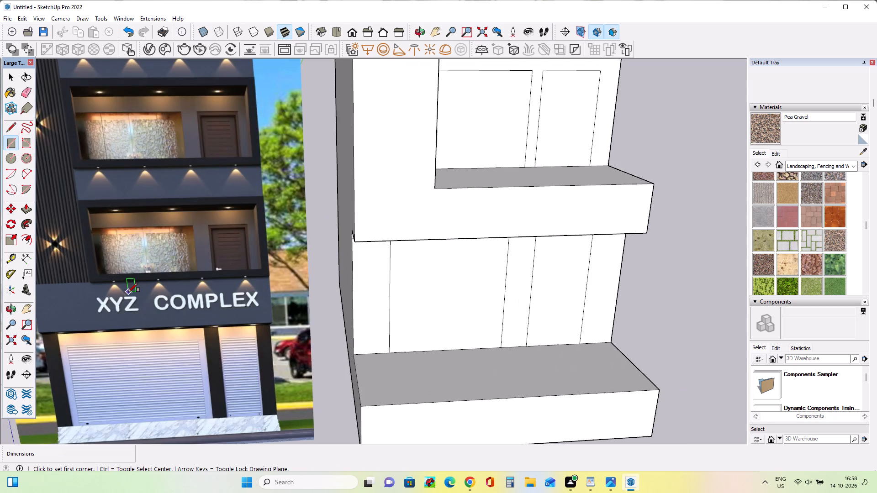
{"action": "scroll", "coordinate": [128, 292], "scroll_direction": "up", "scroll_amount": 11}
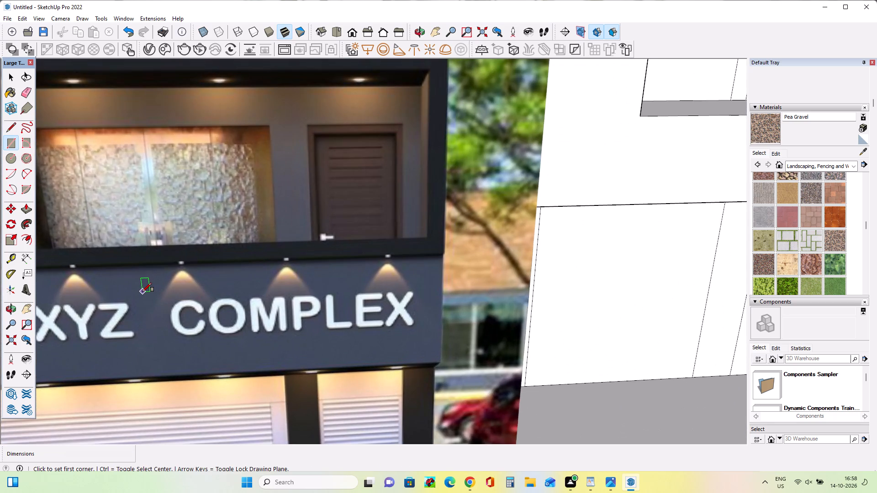
{"action": "scroll", "coordinate": [143, 292], "scroll_direction": "down", "scroll_amount": 20}
{"action": "scroll", "coordinate": [143, 292], "scroll_direction": "down", "scroll_amount": 2}
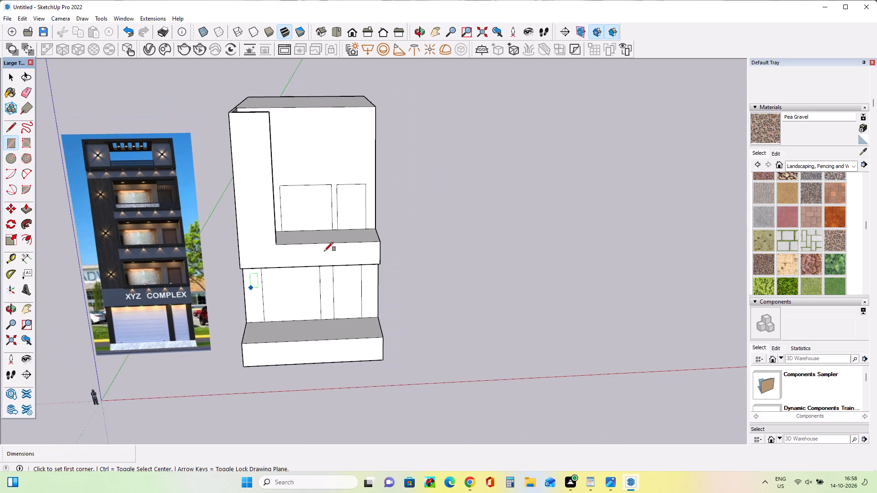
{"action": "middle_click_drag", "start_coordinate": [326, 241], "coordinate": [328, 218]}
{"action": "middle_click", "coordinate": [328, 218]}
{"action": "middle_click_drag", "start_coordinate": [356, 212], "coordinate": [283, 235]}
{"action": "middle_click_drag", "start_coordinate": [359, 241], "coordinate": [388, 238]}
{"action": "middle_click", "coordinate": [388, 238]}
{"action": "middle_click_drag", "start_coordinate": [377, 194], "coordinate": [373, 197]}
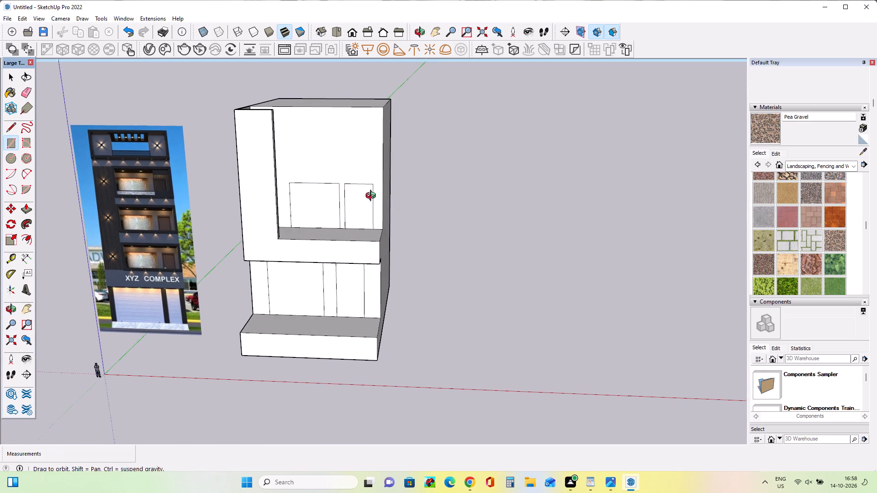
{"action": "middle_click_drag", "start_coordinate": [373, 197], "coordinate": [362, 203]}
{"action": "scroll", "coordinate": [145, 260], "scroll_direction": "down", "scroll_amount": 1}
{"action": "scroll", "coordinate": [145, 260], "scroll_direction": "up", "scroll_amount": 7}
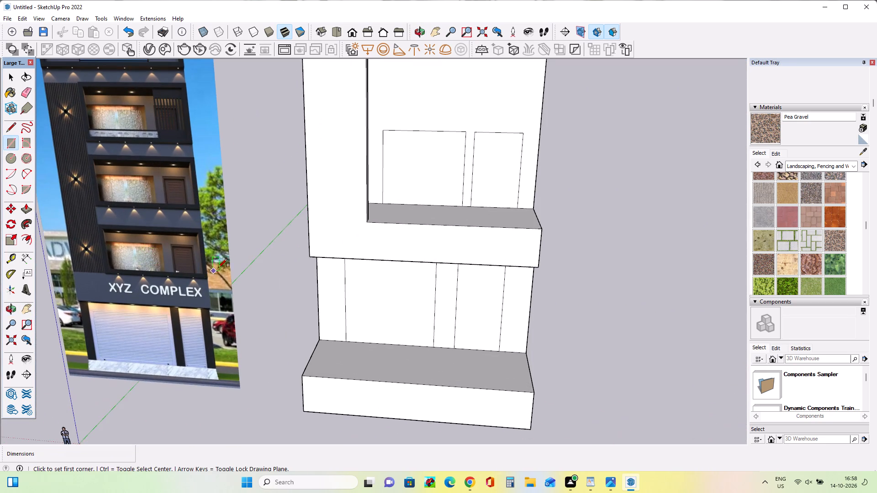
{"action": "middle_click_drag", "start_coordinate": [221, 266], "coordinate": [128, 282]}
{"action": "scroll", "coordinate": [198, 278], "scroll_direction": "down", "scroll_amount": 8}
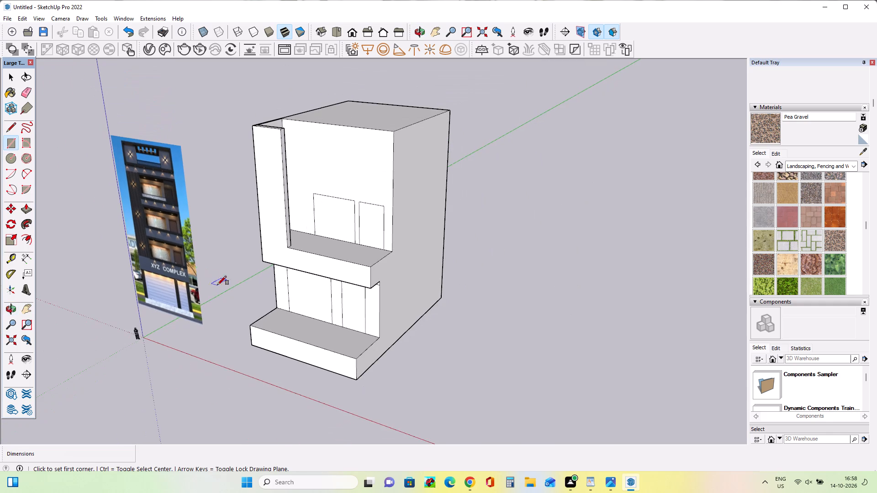
{"action": "middle_click_drag", "start_coordinate": [259, 283], "coordinate": [297, 273]}
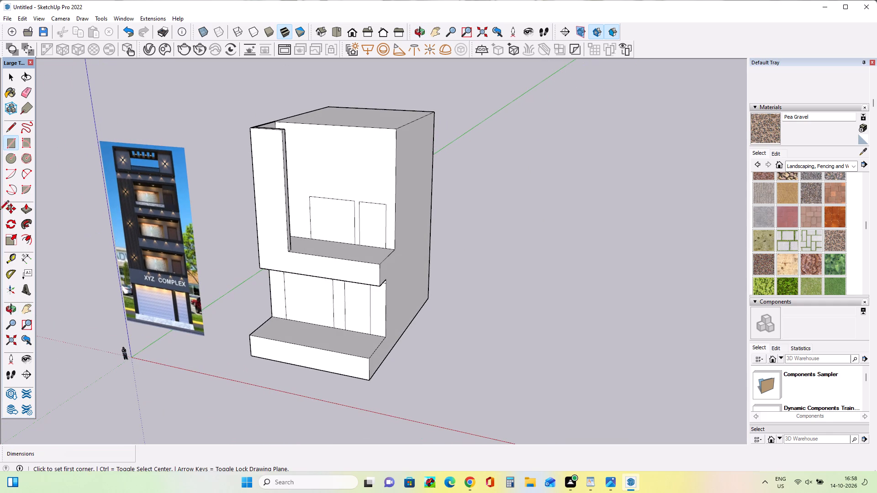
Draw a horizontal strip about 6' by 54' 7" across the upper front wall, just above the window and door rectangles.
{"action": "left_click", "coordinate": [11, 147]}
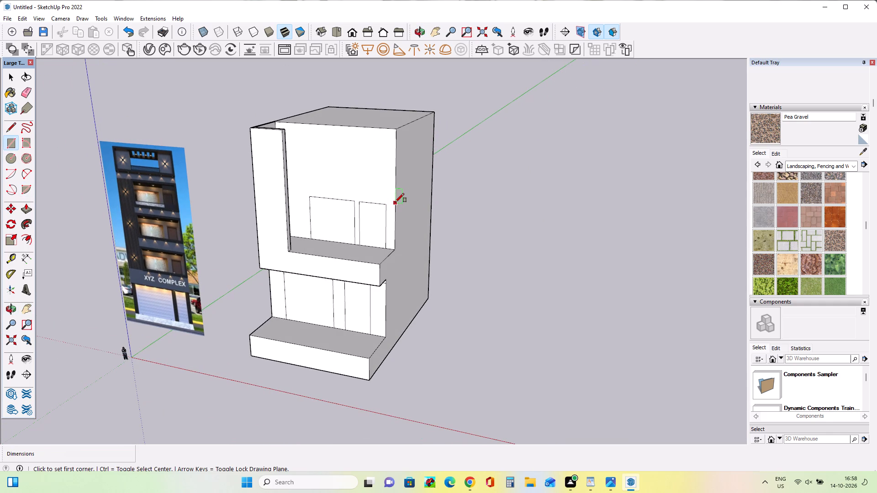
{"action": "left_click", "coordinate": [396, 199]}
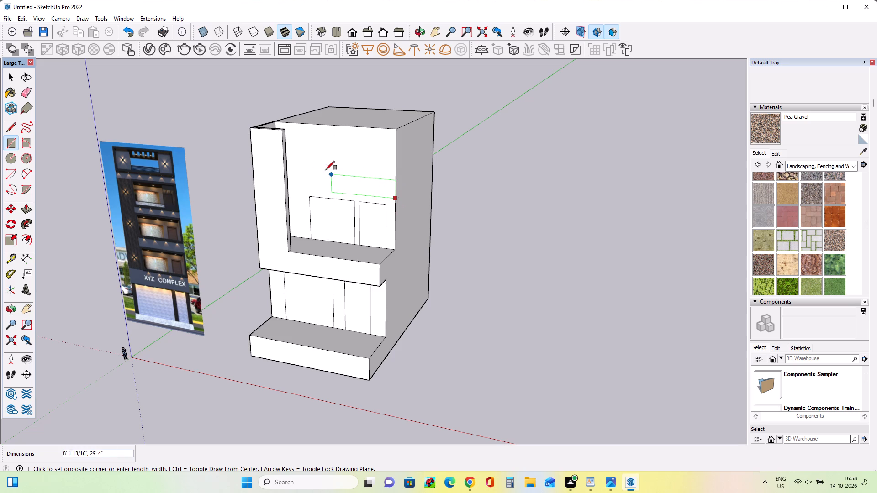
{"action": "middle_click_drag", "start_coordinate": [243, 172], "coordinate": [249, 172]}
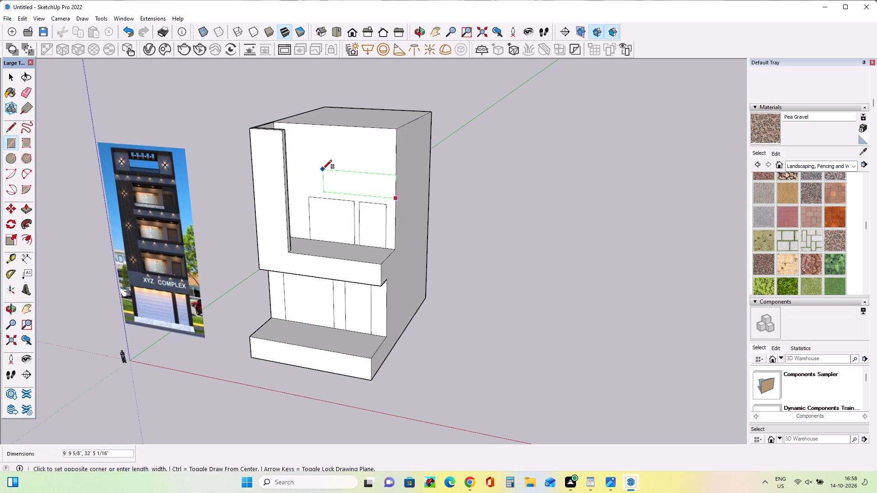
{"action": "middle_click_drag", "start_coordinate": [267, 169], "coordinate": [143, 192]}
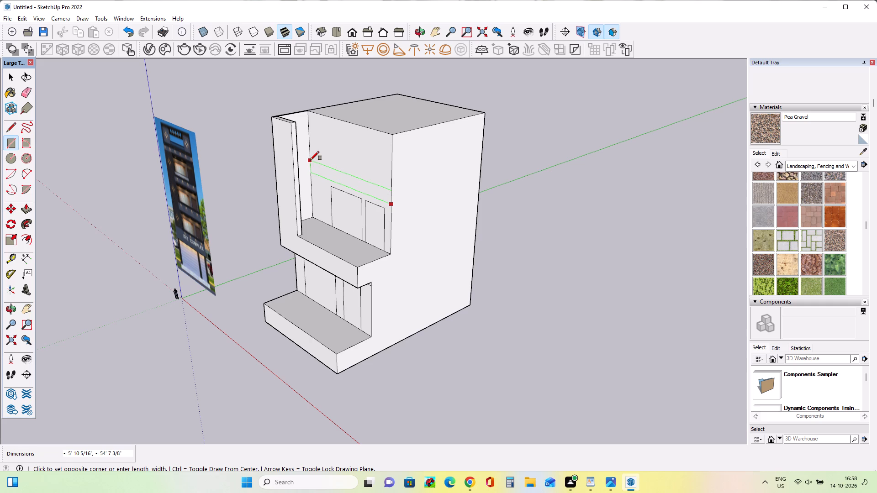
{"action": "left_click", "coordinate": [311, 160]}
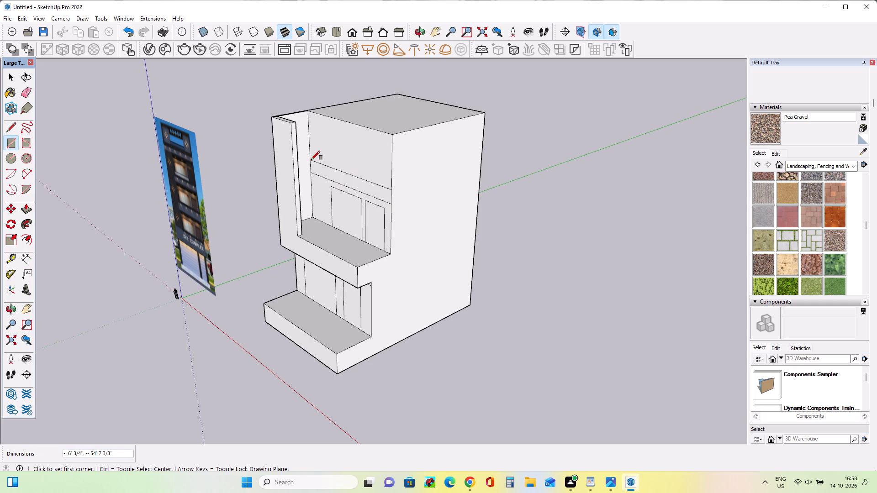
Push/Pull the strip above the window and door outward about 16' to form an upper band.
{"action": "middle_click_drag", "start_coordinate": [358, 234], "coordinate": [528, 185]}
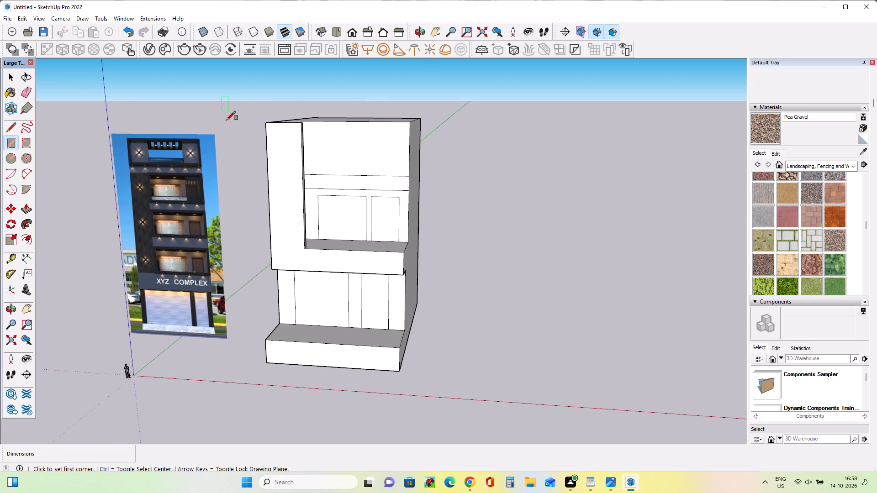
{"action": "left_click", "coordinate": [31, 208]}
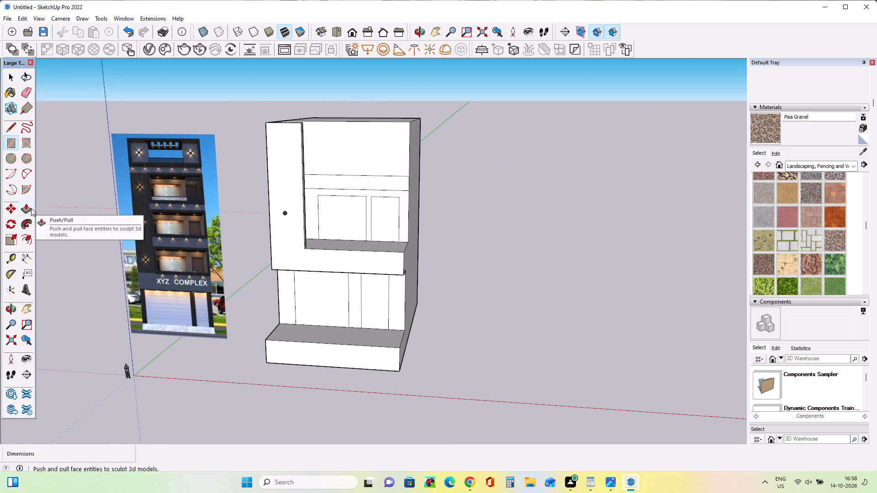
{"action": "left_click", "coordinate": [349, 180]}
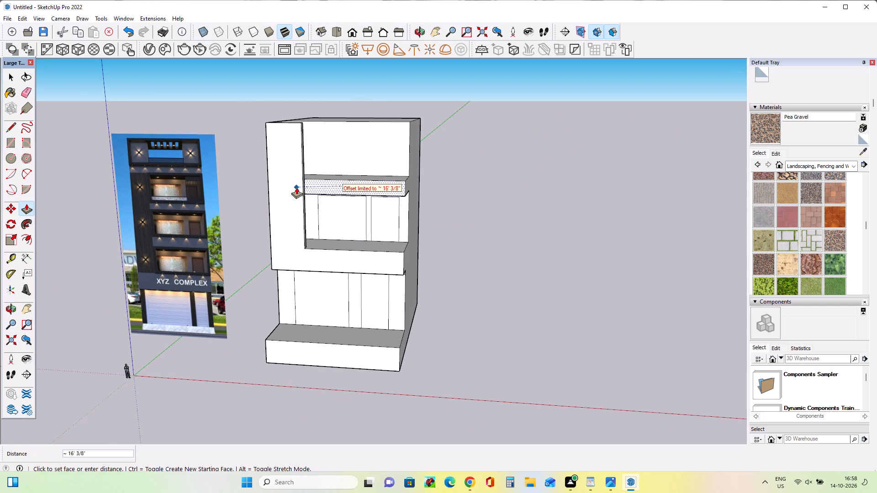
{"action": "left_click", "coordinate": [296, 187]}
Push/Pull the upper band's front face about 2' 4" further out, flush with the tall front panel's face.
{"action": "scroll", "coordinate": [339, 189], "scroll_direction": "up", "scroll_amount": 5}
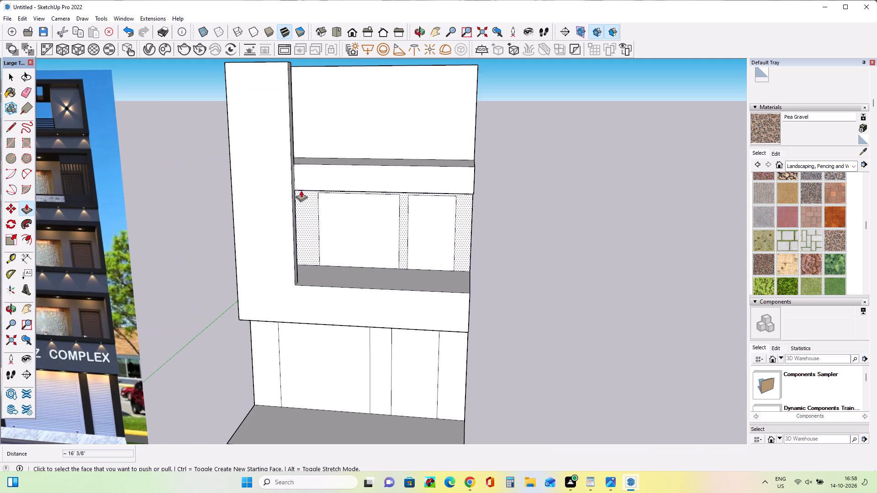
{"action": "left_click", "coordinate": [307, 181]}
{"action": "left_click", "coordinate": [281, 147]}
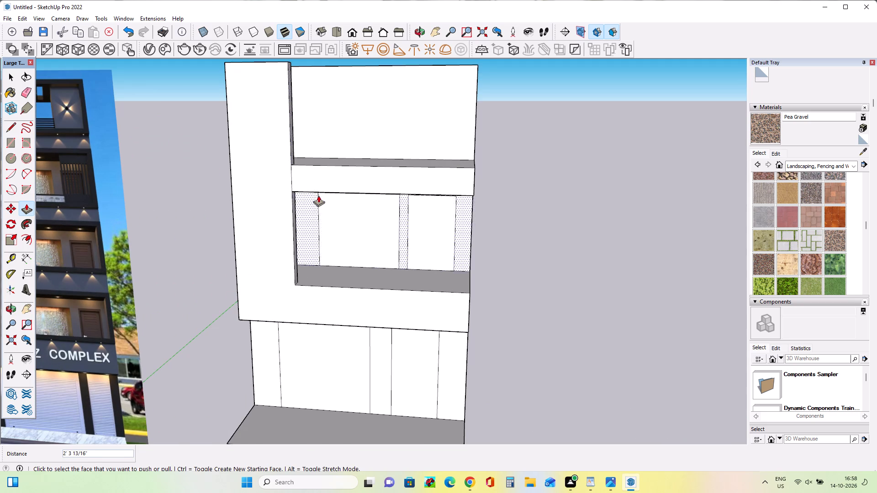
Draw a thin rectangle about 41' 2" by 1' 5" along the sign band front's top edge, from the tall panel's inner corner.
{"action": "scroll", "coordinate": [322, 205], "scroll_direction": "down", "scroll_amount": 1}
{"action": "scroll", "coordinate": [401, 150], "scroll_direction": "down", "scroll_amount": 2}
{"action": "middle_click_drag", "start_coordinate": [402, 152], "coordinate": [410, 153]}
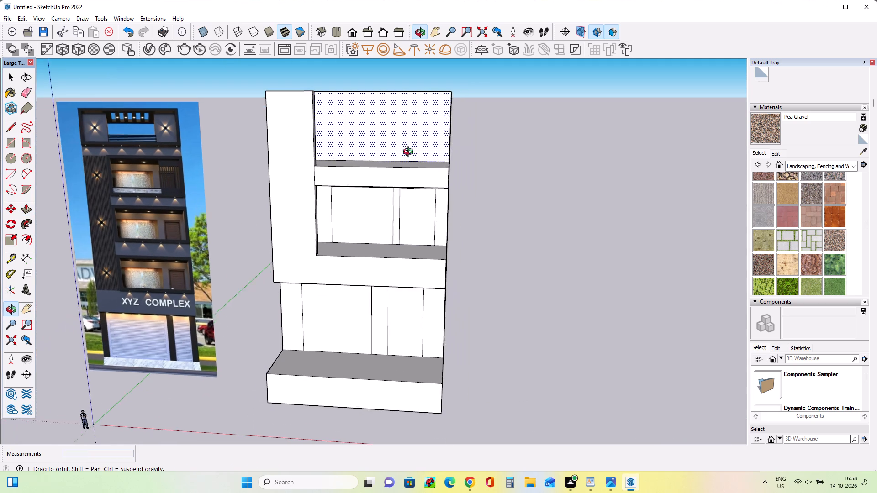
{"action": "middle_click_drag", "start_coordinate": [410, 153], "coordinate": [471, 153]}
{"action": "scroll", "coordinate": [174, 269], "scroll_direction": "up", "scroll_amount": 3}
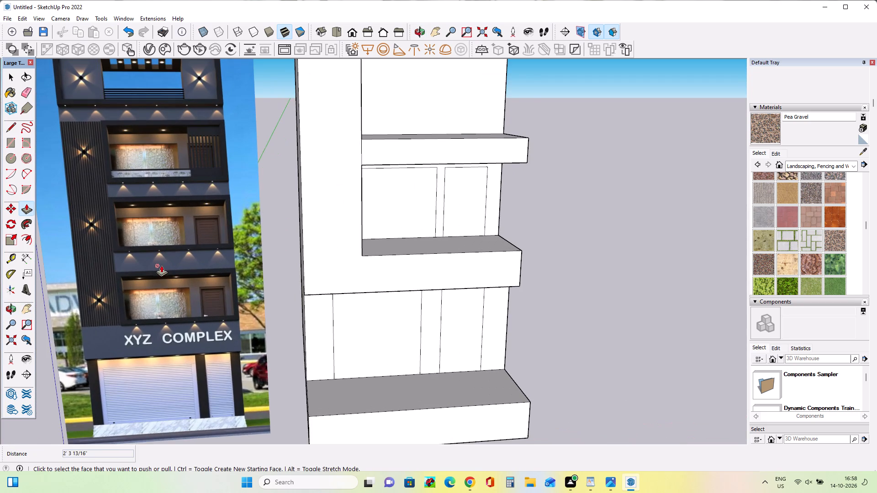
{"action": "scroll", "coordinate": [161, 265], "scroll_direction": "down", "scroll_amount": 8}
{"action": "scroll", "coordinate": [346, 289], "scroll_direction": "up", "scroll_amount": 2}
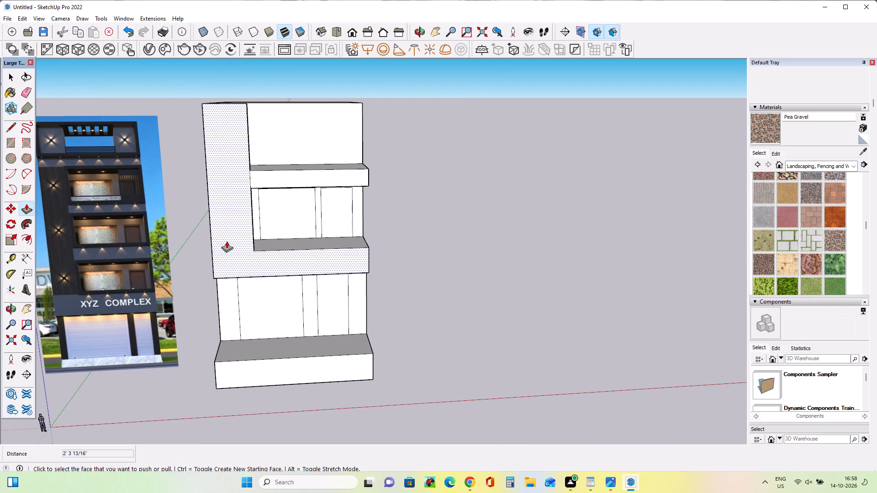
{"action": "left_click", "coordinate": [8, 140]}
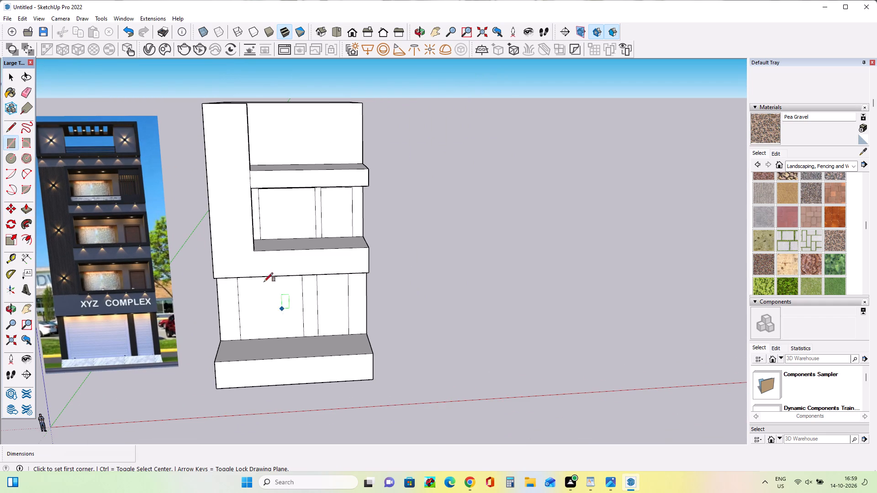
{"action": "left_click", "coordinate": [254, 252]}
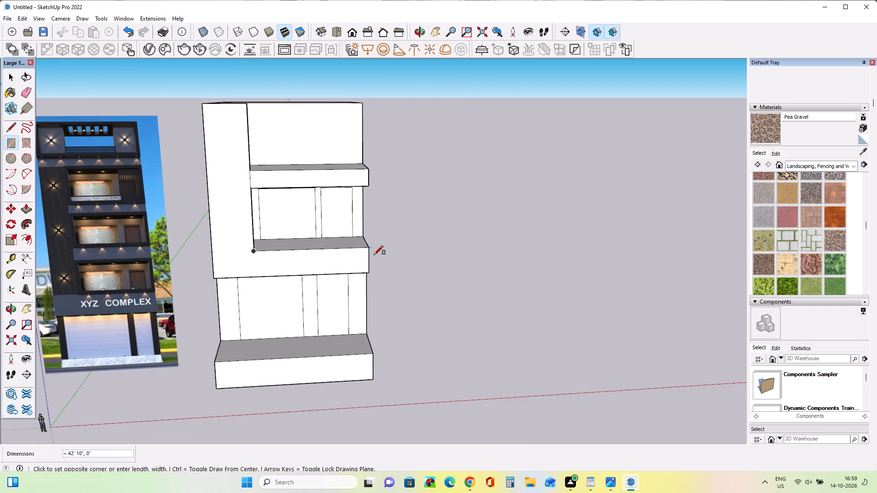
{"action": "scroll", "coordinate": [372, 255], "scroll_direction": "up", "scroll_amount": 7}
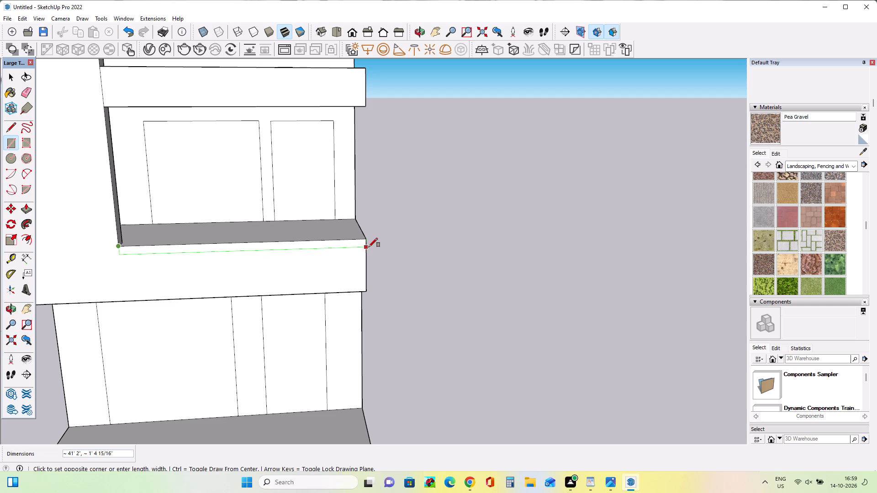
{"action": "left_click", "coordinate": [369, 247]}
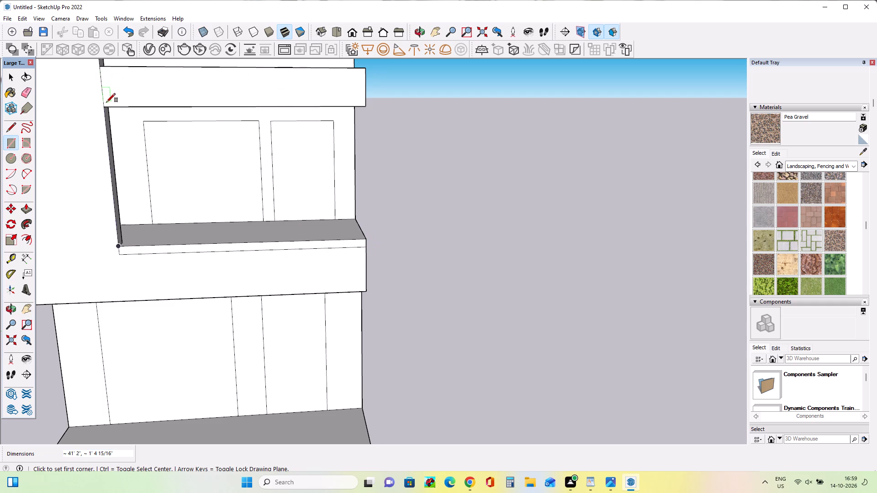
Draw a thin rectangle about 41' 2" by 11" along the upper band front's top edge, from the tall panel's inner corner.
{"action": "scroll", "coordinate": [153, 115], "scroll_direction": "down", "scroll_amount": 7}
{"action": "scroll", "coordinate": [154, 117], "scroll_direction": "up", "scroll_amount": 1}
{"action": "scroll", "coordinate": [154, 118], "scroll_direction": "down", "scroll_amount": 5}
{"action": "scroll", "coordinate": [249, 142], "scroll_direction": "down", "scroll_amount": 3}
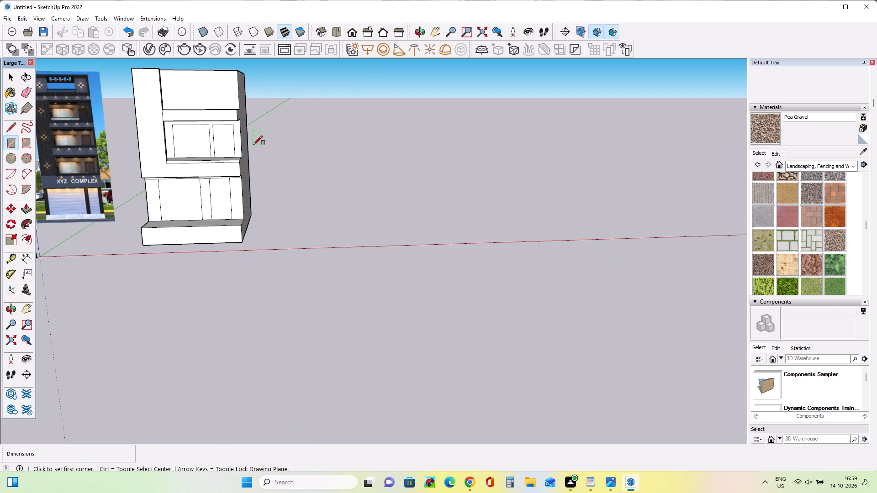
{"action": "scroll", "coordinate": [159, 90], "scroll_direction": "up", "scroll_amount": 12}
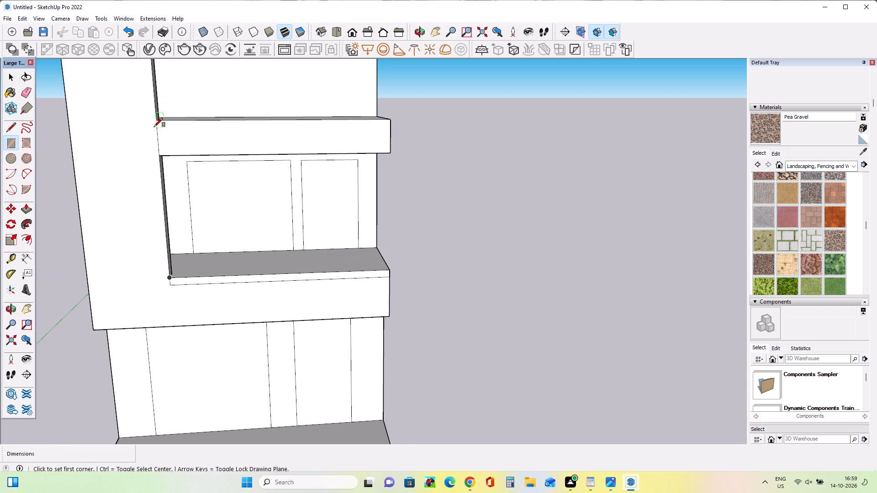
{"action": "left_click", "coordinate": [158, 121]}
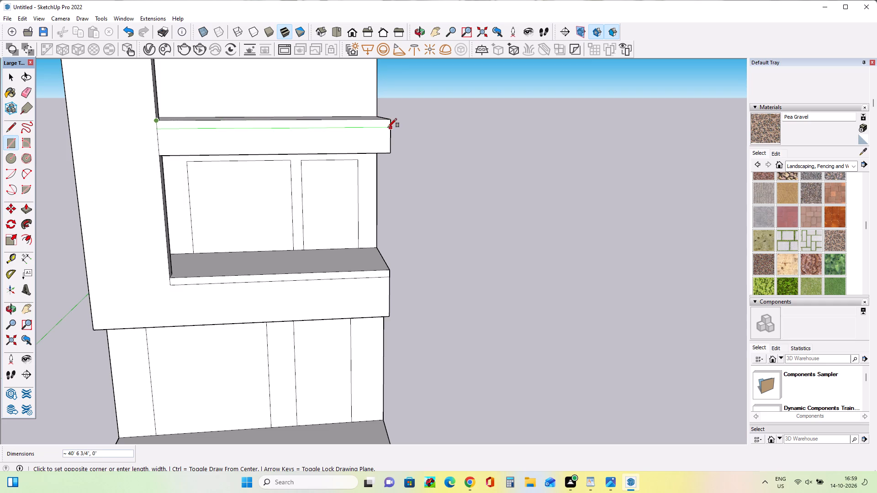
{"action": "scroll", "coordinate": [390, 127], "scroll_direction": "up", "scroll_amount": 6}
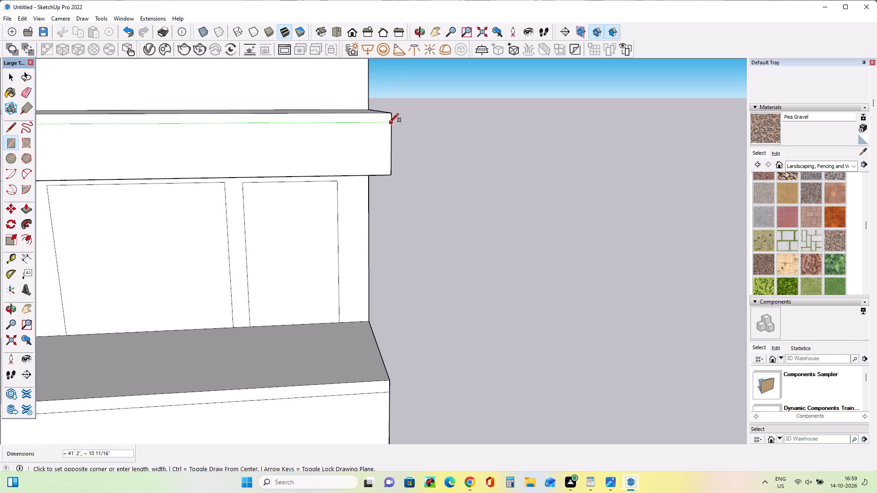
{"action": "left_click", "coordinate": [390, 122]}
{"action": "scroll", "coordinate": [386, 170], "scroll_direction": "down", "scroll_amount": 8}
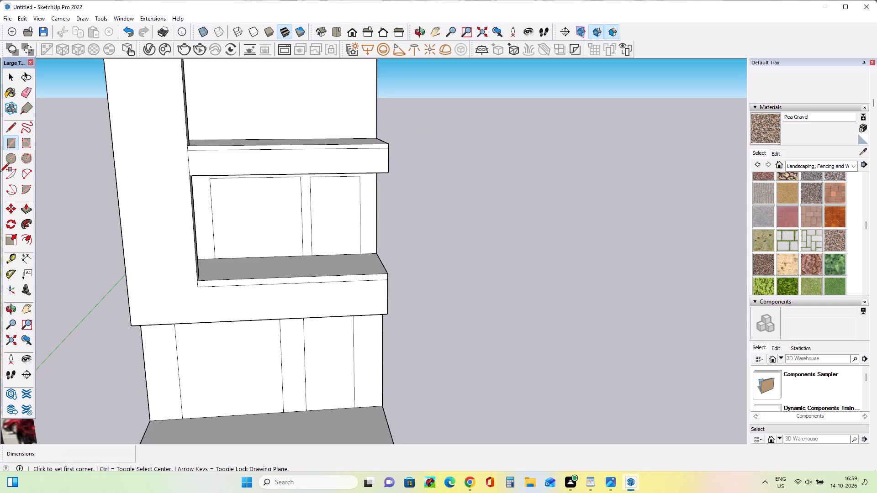
Push/Pull the thin strip along the upper band's top edge outward about 2' 7".
{"action": "left_click", "coordinate": [24, 210]}
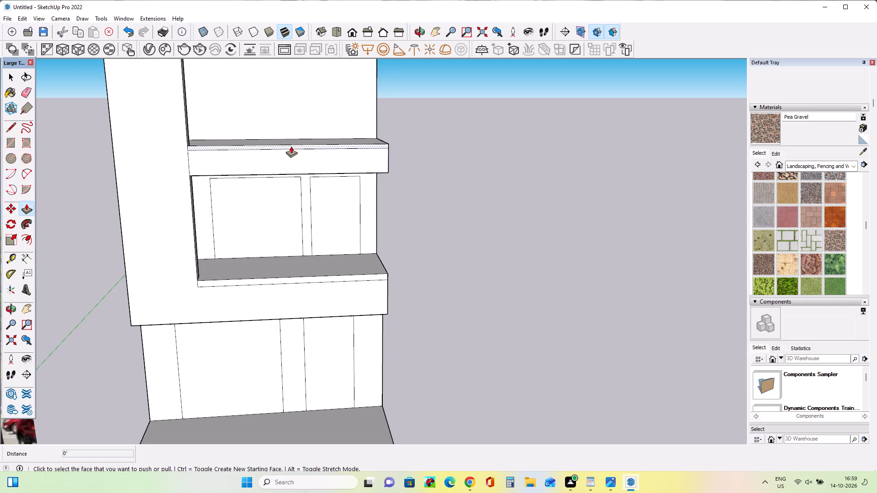
{"action": "left_click", "coordinate": [291, 146]}
{"action": "left_click", "coordinate": [293, 147]}
Push/Pull the upper band's projecting edge strip back inward about 1' 11" to shorten its overhang.
{"action": "middle_click_drag", "start_coordinate": [294, 155], "coordinate": [339, 147]}
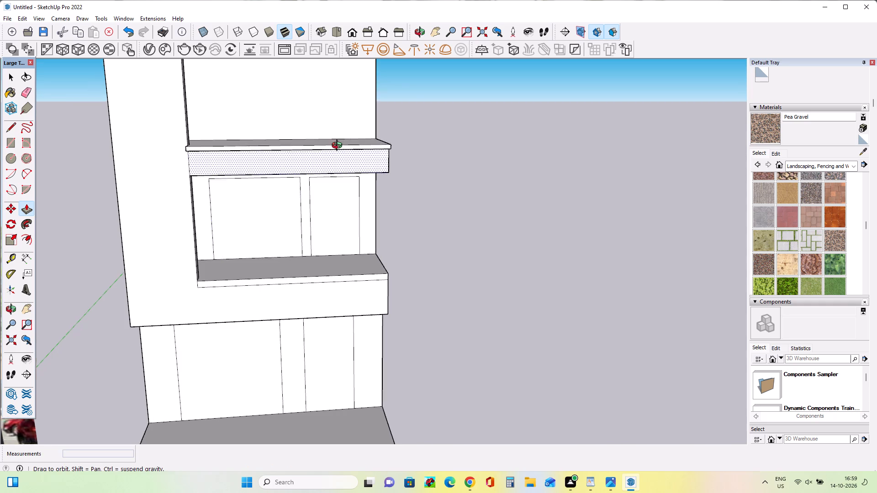
{"action": "middle_click_drag", "start_coordinate": [339, 147], "coordinate": [512, 120]}
{"action": "middle_click_drag", "start_coordinate": [463, 147], "coordinate": [396, 207]}
{"action": "scroll", "coordinate": [260, 184], "scroll_direction": "up", "scroll_amount": 3}
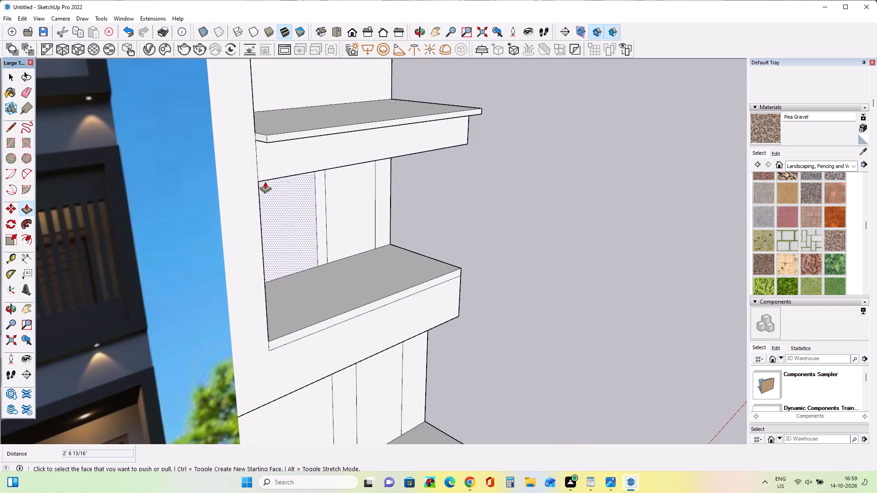
{"action": "middle_click_drag", "start_coordinate": [258, 166], "coordinate": [246, 174]}
{"action": "left_click", "coordinate": [268, 139]}
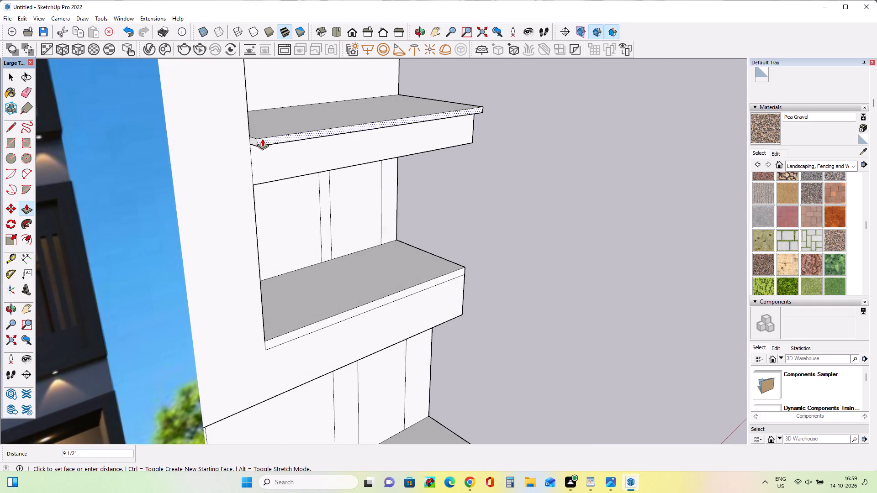
{"action": "left_click", "coordinate": [259, 137]}
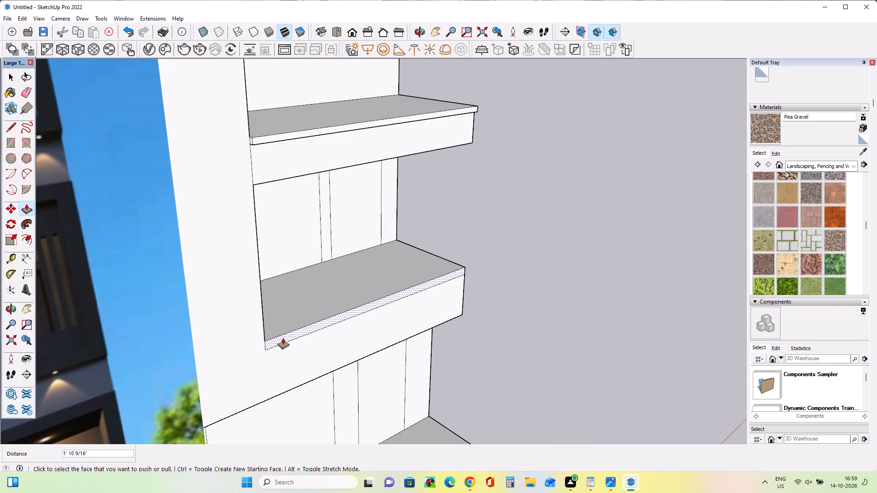
Push/Pull the thin strip along the sign band's top edge outward about 9".
{"action": "left_click", "coordinate": [283, 338]}
{"action": "left_click", "coordinate": [286, 339]}
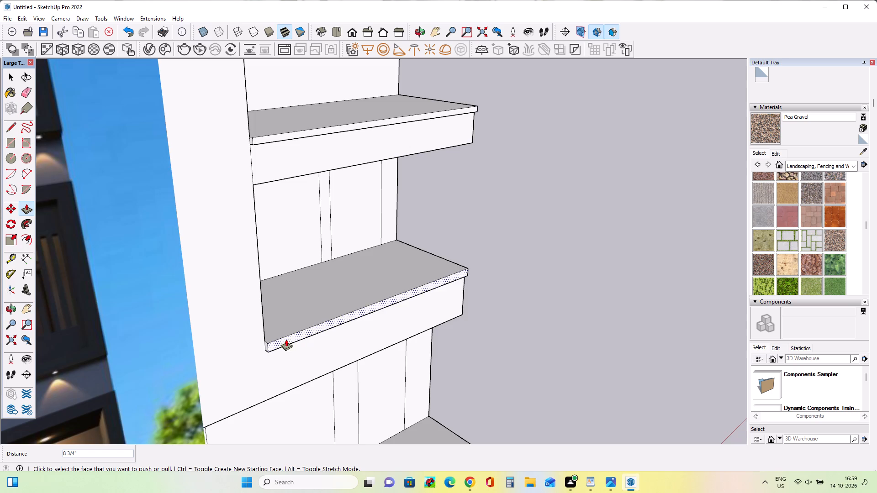
Draw a narrow rectangle about 19' 1" by 6" on the balcony floor above the sign band, along its open side edge.
{"action": "middle_click_drag", "start_coordinate": [358, 348], "coordinate": [242, 318]}
{"action": "scroll", "coordinate": [242, 318], "scroll_direction": "down", "scroll_amount": 8}
{"action": "middle_click_drag", "start_coordinate": [391, 294], "coordinate": [388, 296]}
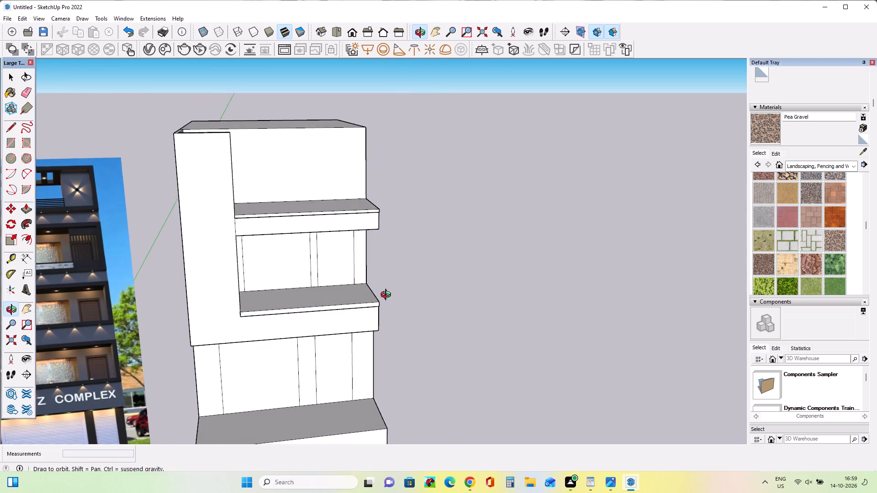
{"action": "middle_click_drag", "start_coordinate": [388, 296], "coordinate": [376, 301]}
{"action": "middle_click_drag", "start_coordinate": [401, 306], "coordinate": [310, 310]}
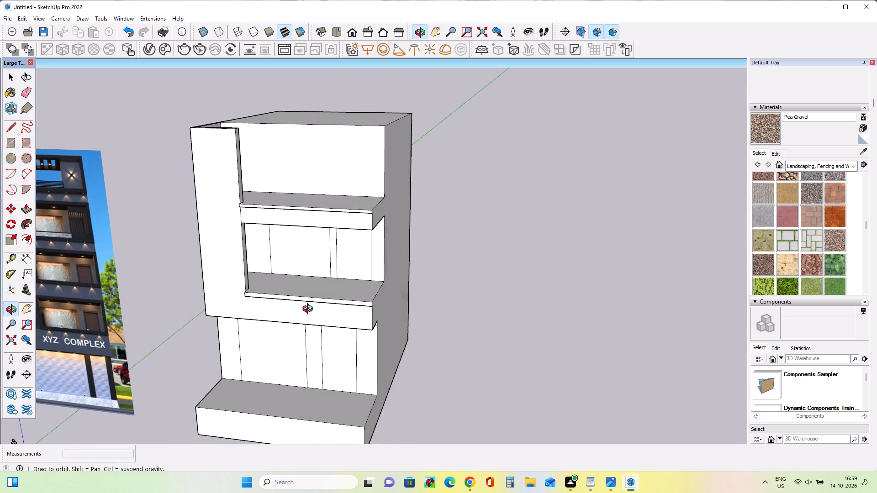
{"action": "middle_click_drag", "start_coordinate": [310, 310], "coordinate": [309, 311]}
{"action": "middle_click_drag", "start_coordinate": [395, 311], "coordinate": [378, 316]}
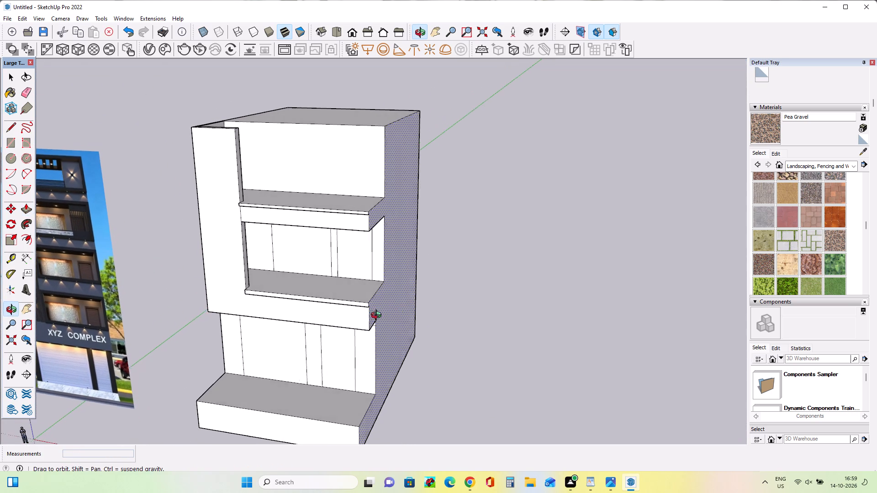
{"action": "middle_click_drag", "start_coordinate": [378, 316], "coordinate": [374, 317]}
{"action": "left_click", "coordinate": [11, 144]}
{"action": "middle_click_drag", "start_coordinate": [415, 309], "coordinate": [371, 325]}
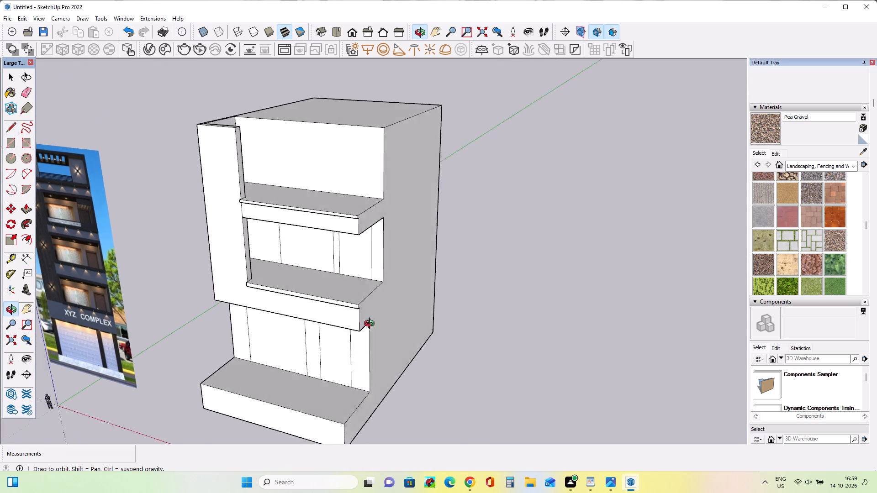
{"action": "middle_click_drag", "start_coordinate": [371, 325], "coordinate": [333, 339]}
{"action": "scroll", "coordinate": [342, 308], "scroll_direction": "up", "scroll_amount": 8}
{"action": "left_click", "coordinate": [346, 301]}
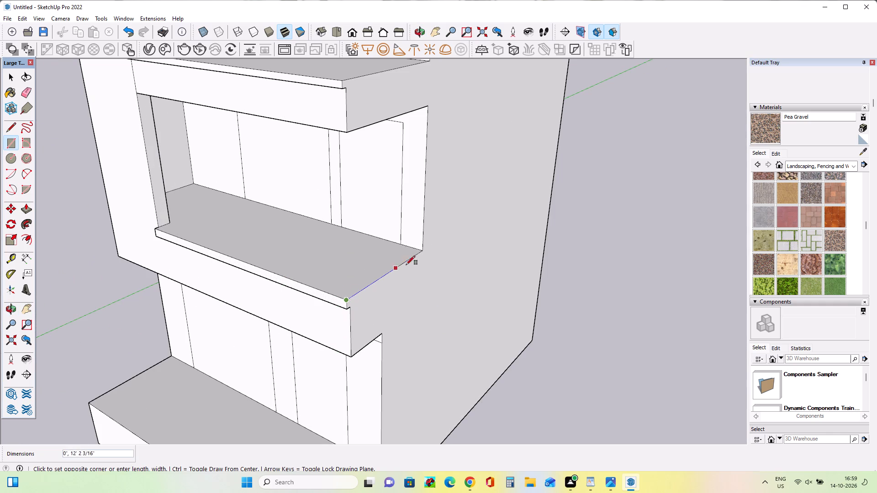
{"action": "scroll", "coordinate": [420, 253], "scroll_direction": "up", "scroll_amount": 8}
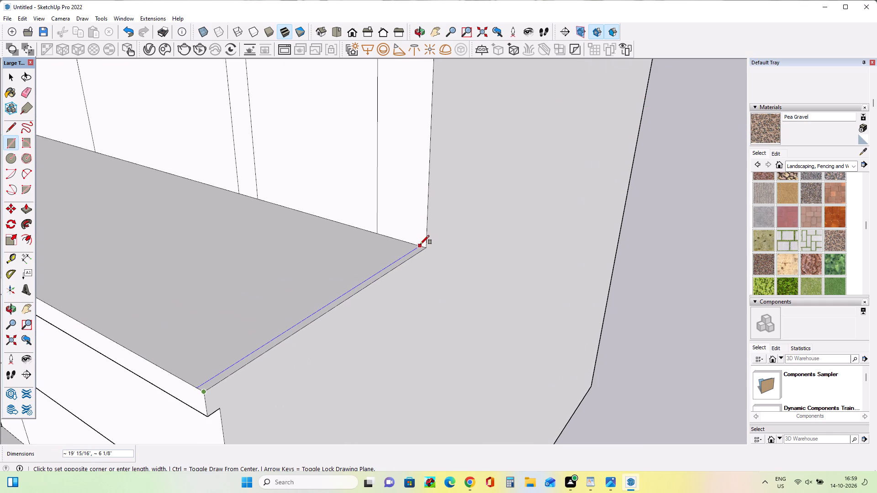
{"action": "left_click", "coordinate": [420, 244]}
Push/Pull the narrow floor strip up about 22' 5" to the upper band's underside, forming the balcony's side wall.
{"action": "left_click", "coordinate": [26, 203]}
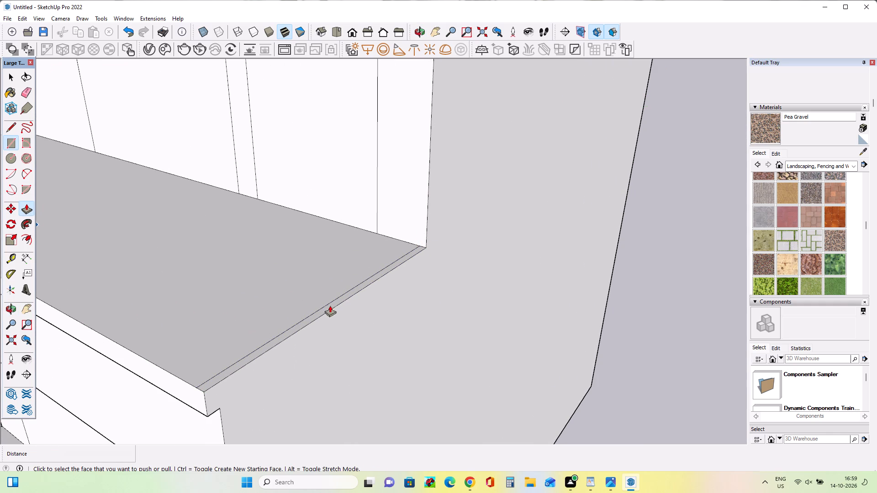
{"action": "left_click", "coordinate": [322, 308]}
{"action": "scroll", "coordinate": [351, 124], "scroll_direction": "down", "scroll_amount": 3}
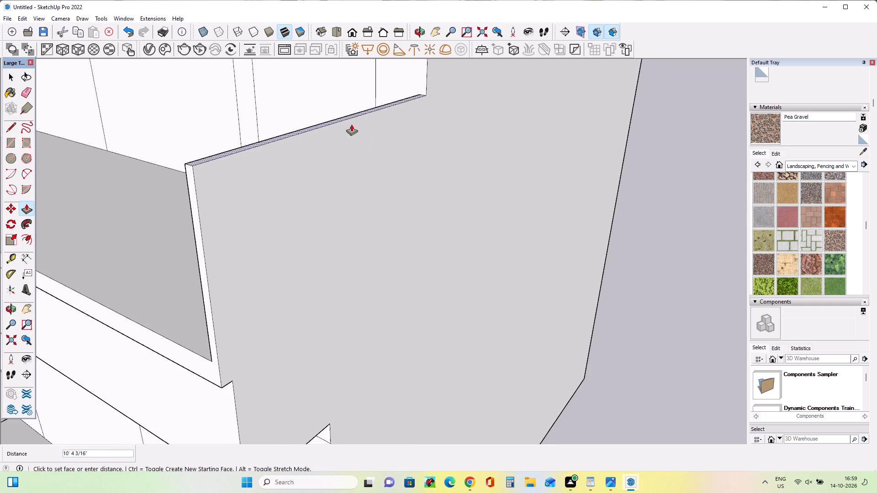
{"action": "scroll", "coordinate": [351, 124], "scroll_direction": "down", "scroll_amount": 20}
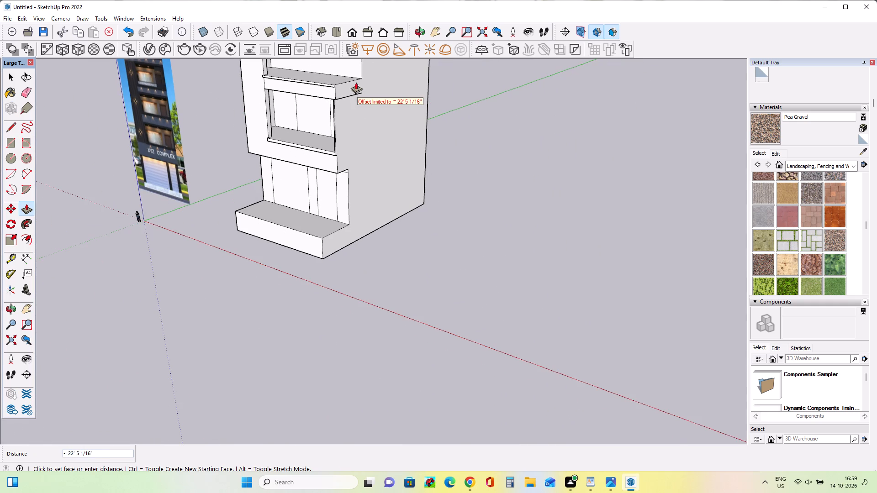
{"action": "left_click", "coordinate": [356, 75]}
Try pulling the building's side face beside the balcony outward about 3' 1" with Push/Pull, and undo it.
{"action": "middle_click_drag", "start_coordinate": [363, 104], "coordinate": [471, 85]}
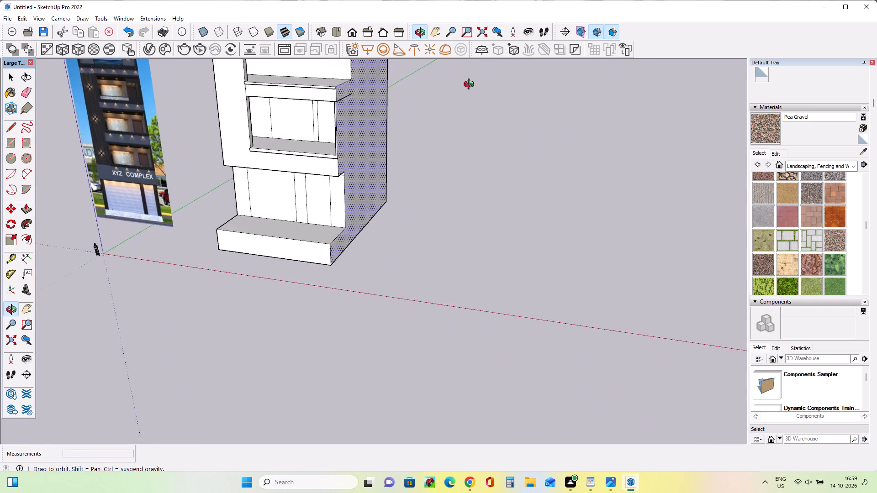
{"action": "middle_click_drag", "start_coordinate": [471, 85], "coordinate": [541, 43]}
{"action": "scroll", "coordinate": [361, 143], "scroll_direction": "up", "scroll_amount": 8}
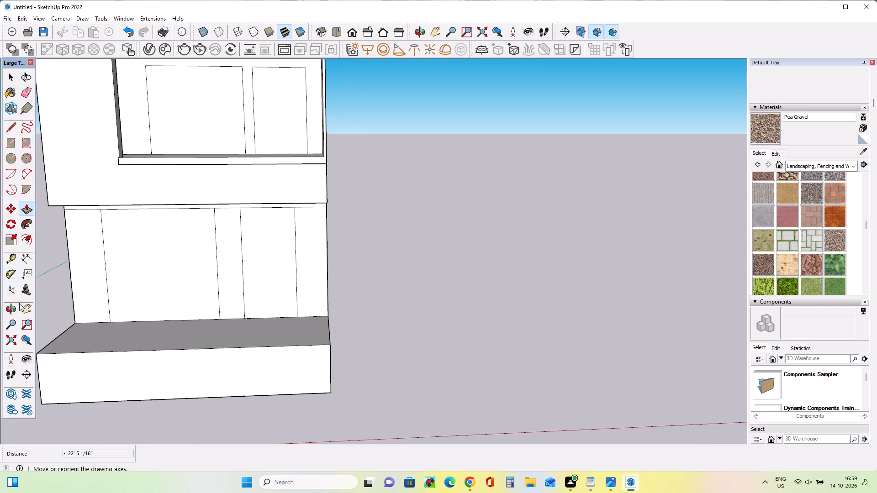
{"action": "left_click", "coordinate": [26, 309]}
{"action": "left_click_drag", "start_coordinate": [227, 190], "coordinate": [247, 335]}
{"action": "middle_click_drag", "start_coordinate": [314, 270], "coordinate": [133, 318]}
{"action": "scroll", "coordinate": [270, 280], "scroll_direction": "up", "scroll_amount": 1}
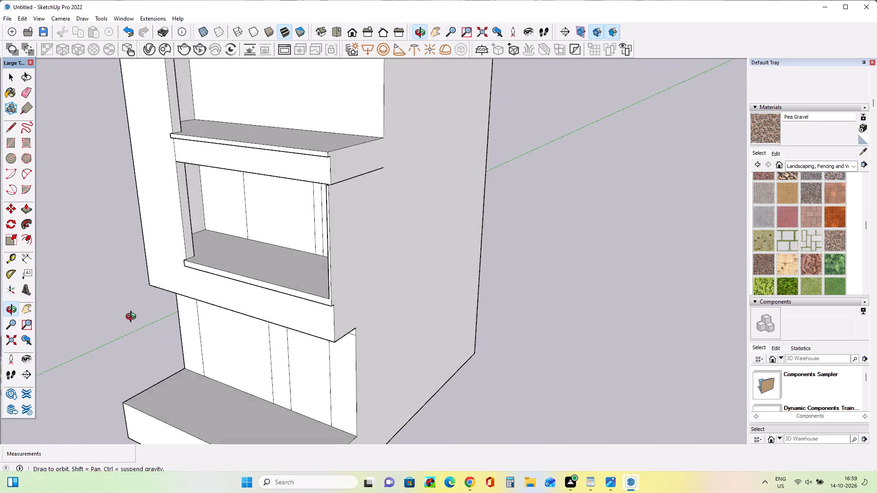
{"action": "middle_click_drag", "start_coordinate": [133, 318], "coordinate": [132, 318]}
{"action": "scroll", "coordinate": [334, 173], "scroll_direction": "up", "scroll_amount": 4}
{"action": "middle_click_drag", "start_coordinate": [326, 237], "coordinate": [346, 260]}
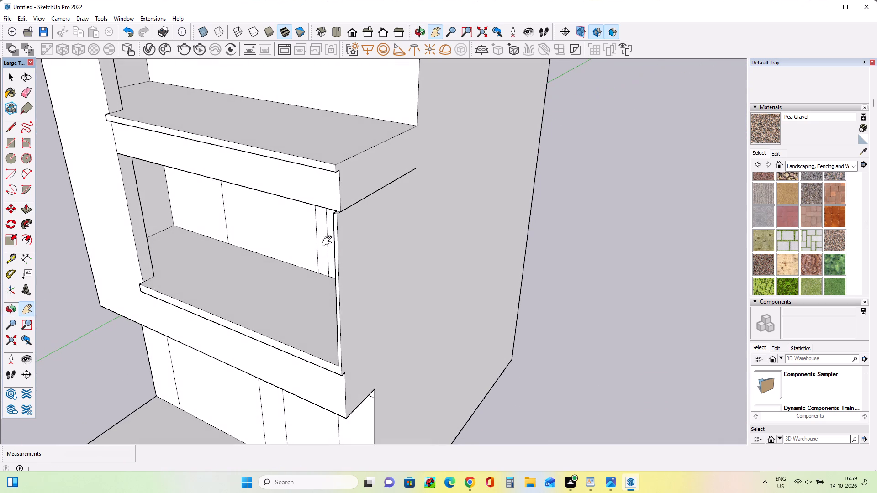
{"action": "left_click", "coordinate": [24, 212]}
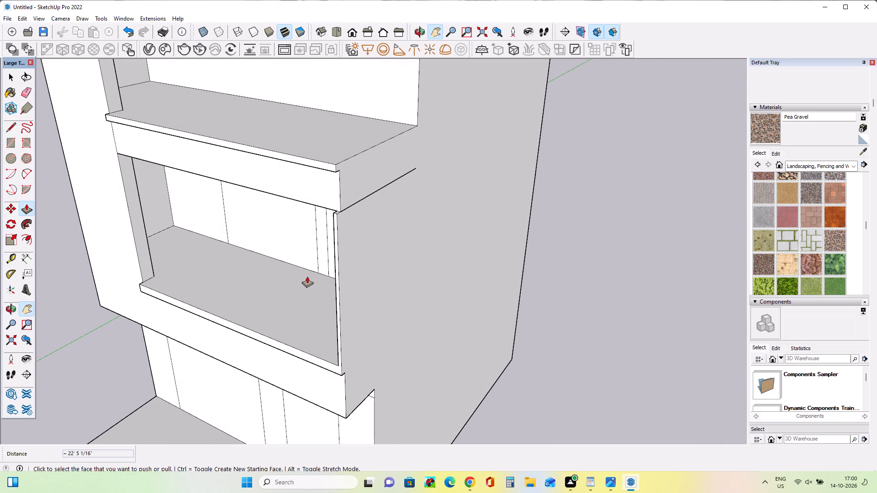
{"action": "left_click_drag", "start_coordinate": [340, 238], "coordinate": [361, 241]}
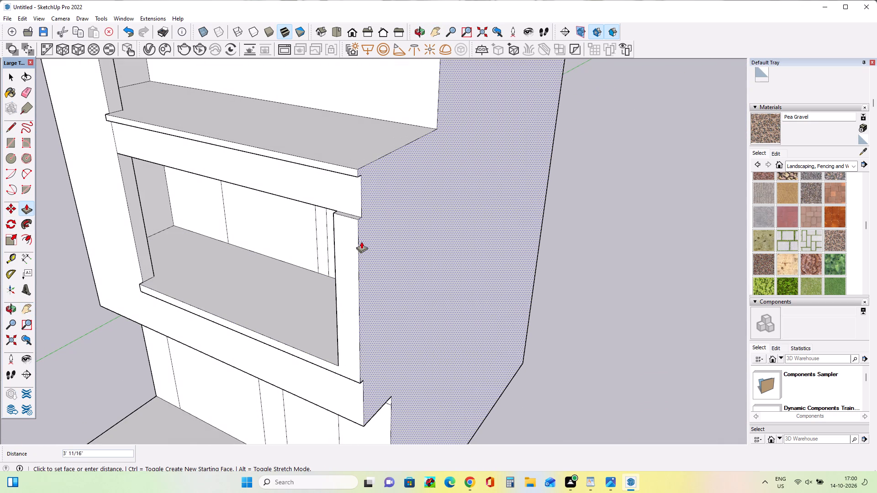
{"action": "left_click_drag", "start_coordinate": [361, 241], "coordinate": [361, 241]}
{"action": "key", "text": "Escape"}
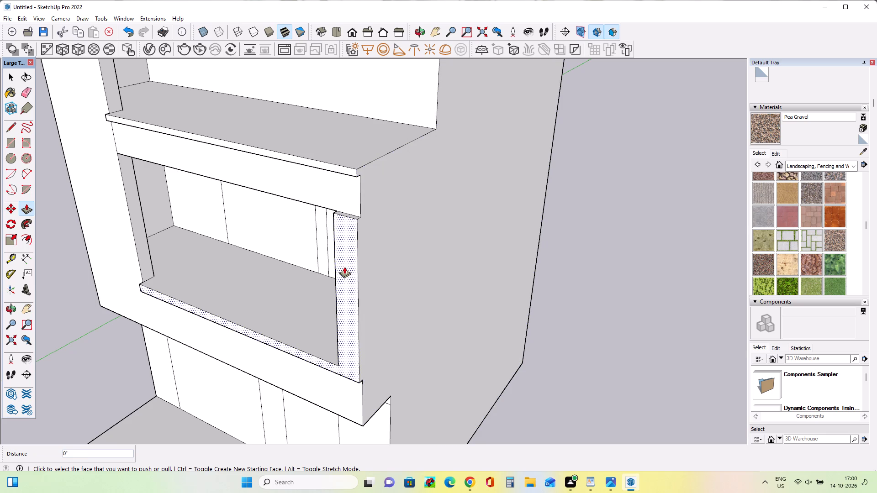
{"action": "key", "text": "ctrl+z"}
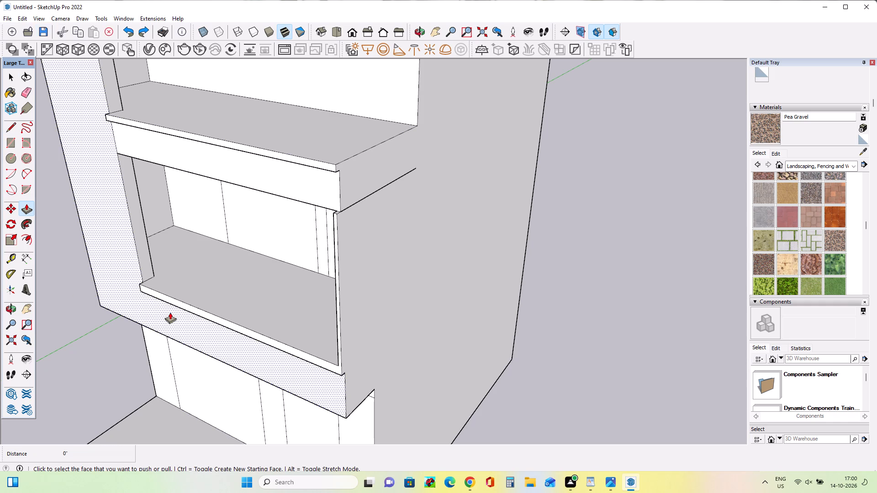
Examine the balcony frames in the reference elevation image and compare them with the modelled balcony and its side wall.
{"action": "middle_click_drag", "start_coordinate": [285, 273], "coordinate": [408, 261]}
{"action": "scroll", "coordinate": [408, 382], "scroll_direction": "up", "scroll_amount": 3}
{"action": "middle_click_drag", "start_coordinate": [409, 376], "coordinate": [417, 358]}
{"action": "scroll", "coordinate": [417, 358], "scroll_direction": "down", "scroll_amount": 8}
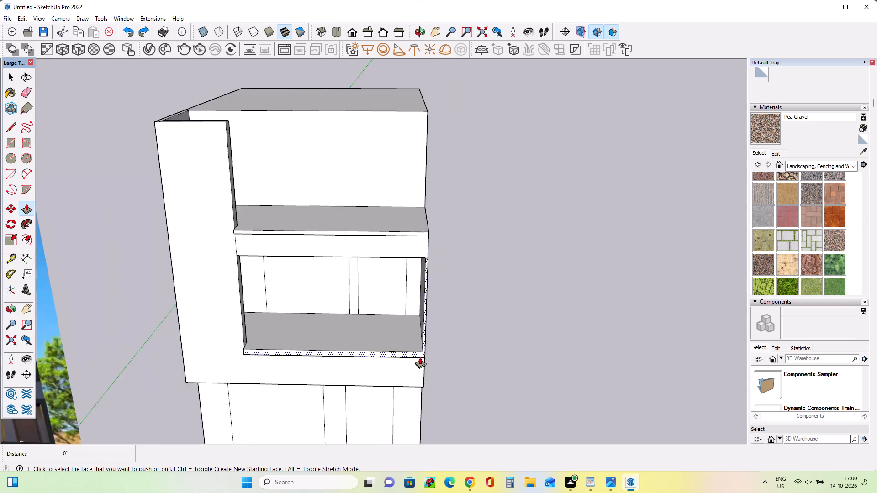
{"action": "scroll", "coordinate": [420, 357], "scroll_direction": "down", "scroll_amount": 8}
{"action": "scroll", "coordinate": [201, 393], "scroll_direction": "up", "scroll_amount": 8}
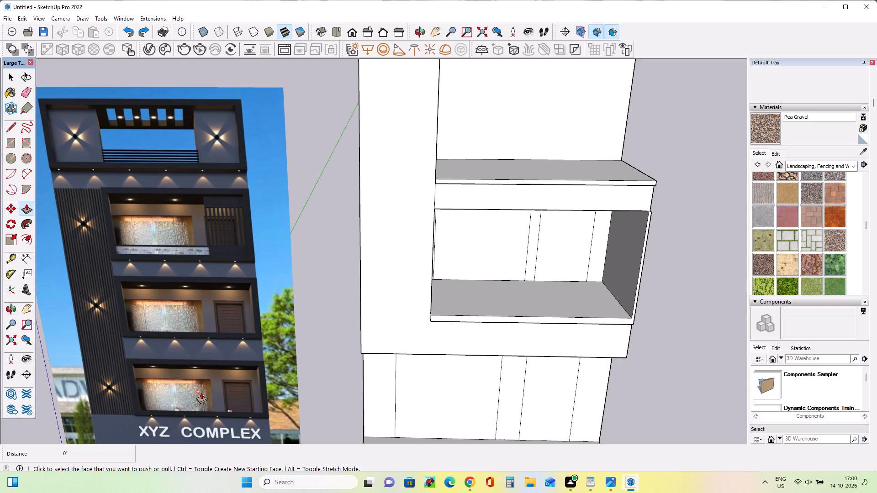
{"action": "scroll", "coordinate": [141, 356], "scroll_direction": "down", "scroll_amount": 1}
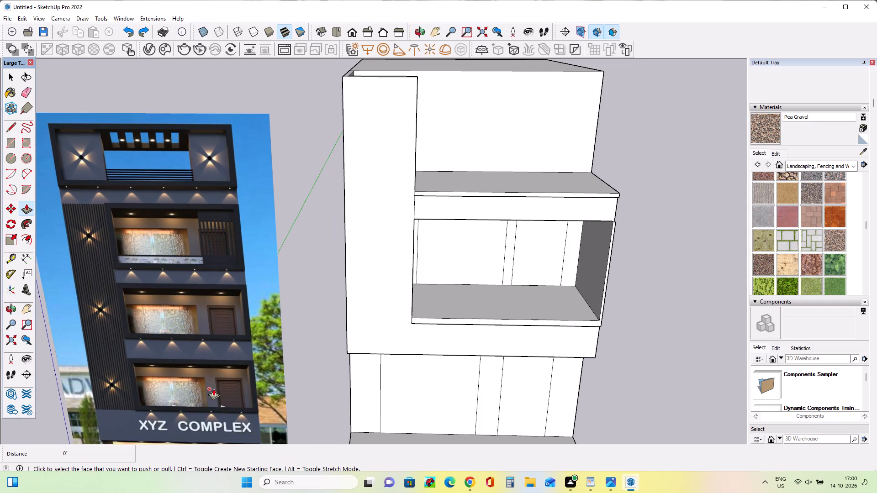
{"action": "middle_click_drag", "start_coordinate": [210, 385], "coordinate": [199, 340]}
{"action": "scroll", "coordinate": [238, 326], "scroll_direction": "up", "scroll_amount": 3}
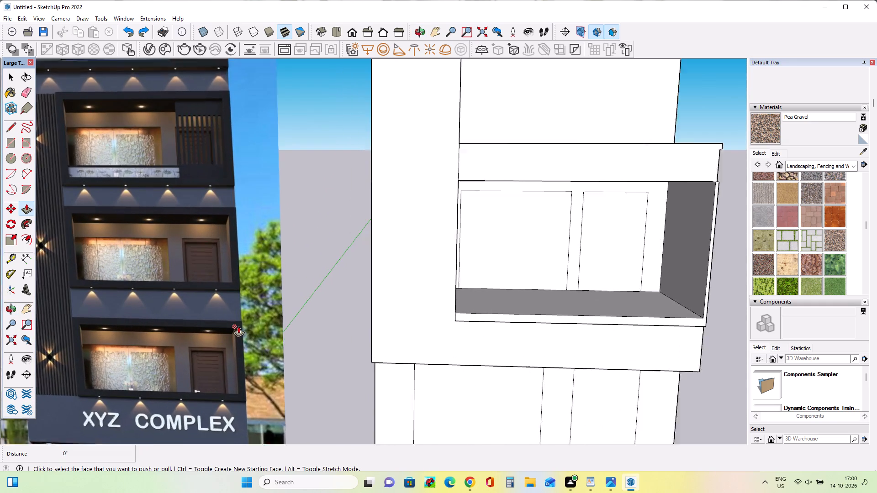
{"action": "scroll", "coordinate": [238, 326], "scroll_direction": "up", "scroll_amount": 1}
{"action": "scroll", "coordinate": [217, 329], "scroll_direction": "down", "scroll_amount": 9}
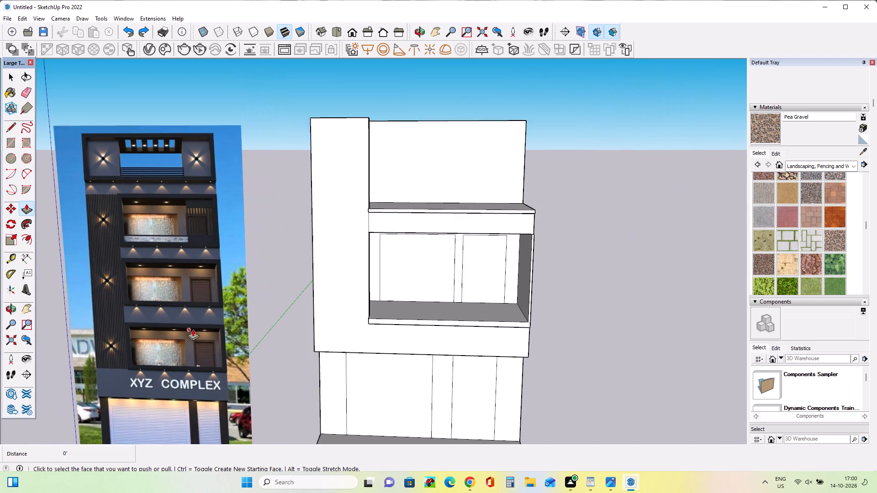
{"action": "scroll", "coordinate": [193, 329], "scroll_direction": "down", "scroll_amount": 3}
{"action": "scroll", "coordinate": [458, 293], "scroll_direction": "up", "scroll_amount": 8}
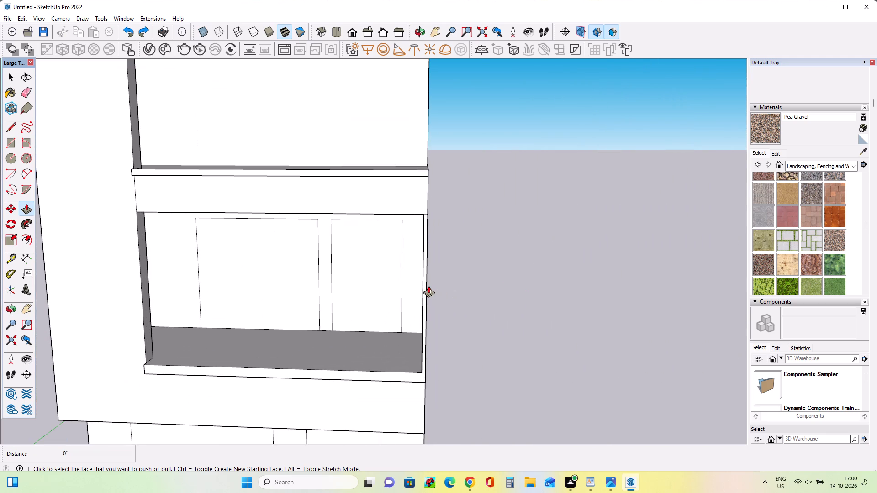
{"action": "middle_click_drag", "start_coordinate": [420, 278], "coordinate": [402, 311]}
{"action": "scroll", "coordinate": [416, 224], "scroll_direction": "up", "scroll_amount": 8}
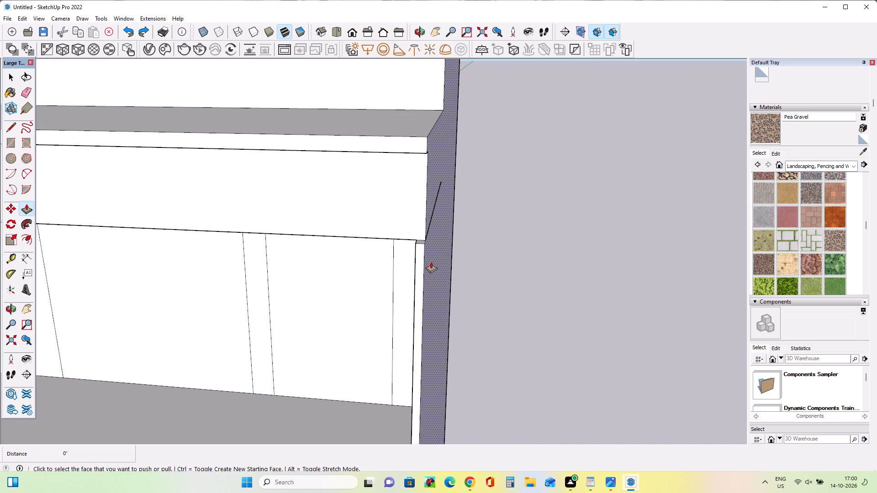
Push/Pull the top of the balcony's side wall up about 7 5/8" and another 5 1/2", past the upper band's underside.
{"action": "middle_click_drag", "start_coordinate": [431, 262], "coordinate": [417, 301]}
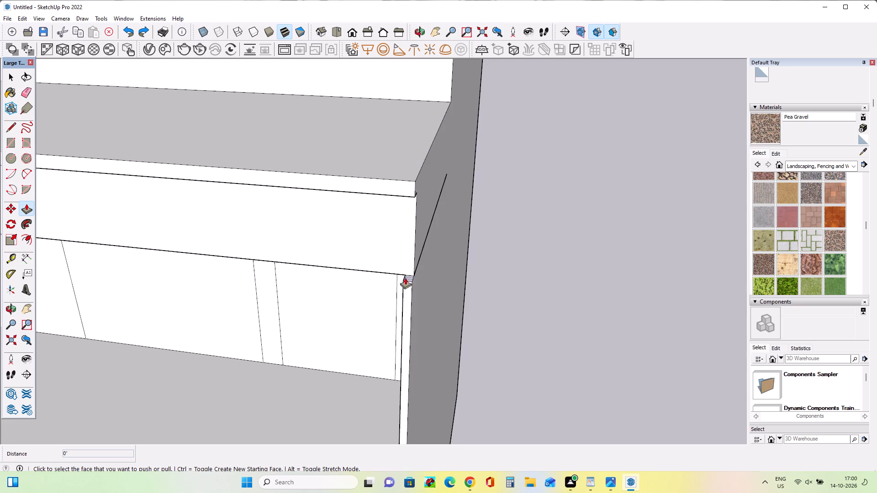
{"action": "left_click", "coordinate": [407, 276]}
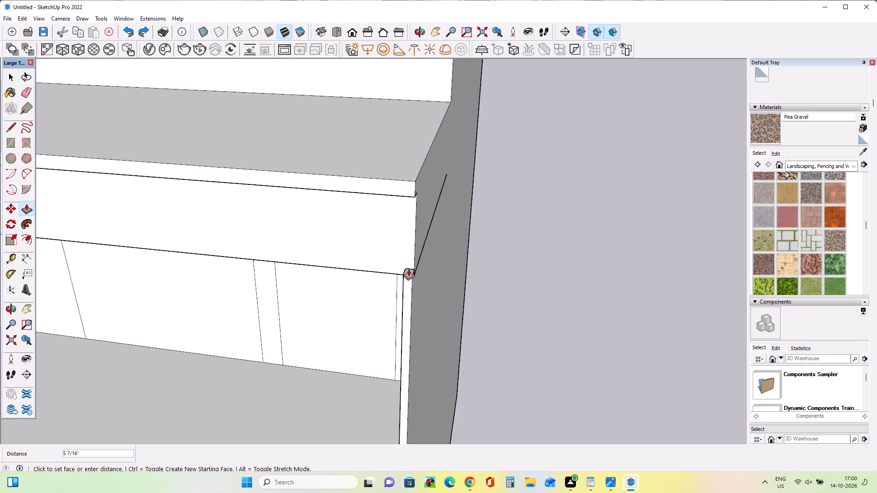
{"action": "left_click", "coordinate": [409, 266]}
{"action": "middle_click_drag", "start_coordinate": [385, 304], "coordinate": [525, 243]}
{"action": "scroll", "coordinate": [545, 241], "scroll_direction": "down", "scroll_amount": 2}
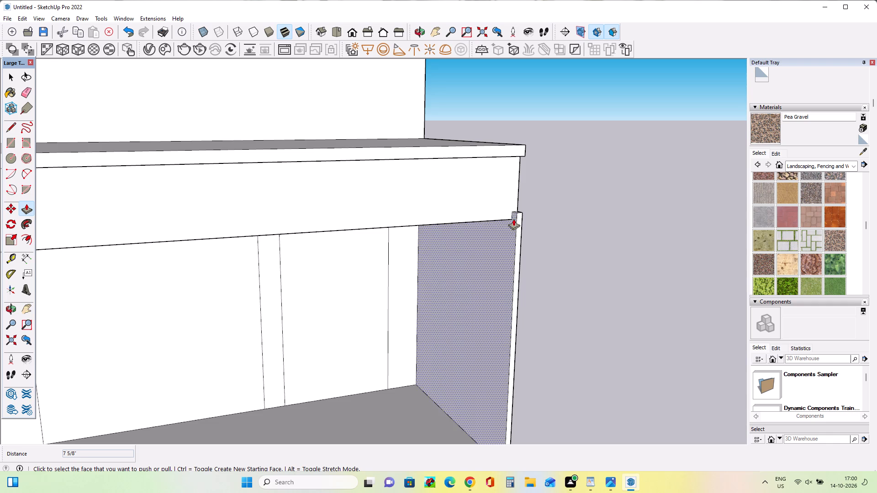
{"action": "scroll", "coordinate": [510, 224], "scroll_direction": "up", "scroll_amount": 3}
{"action": "scroll", "coordinate": [516, 234], "scroll_direction": "down", "scroll_amount": 3}
{"action": "middle_click_drag", "start_coordinate": [537, 215], "coordinate": [404, 328]}
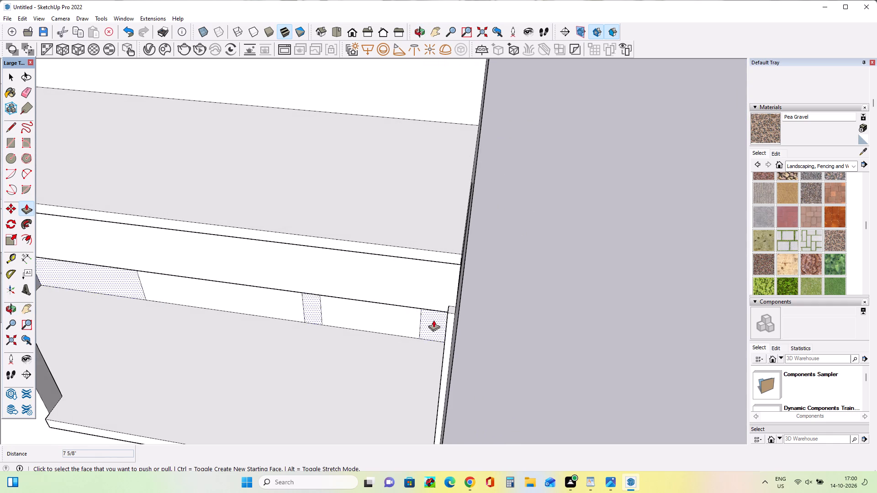
{"action": "left_click", "coordinate": [453, 309]}
{"action": "left_click", "coordinate": [454, 305]}
{"action": "middle_click_drag", "start_coordinate": [422, 341], "coordinate": [510, 287]}
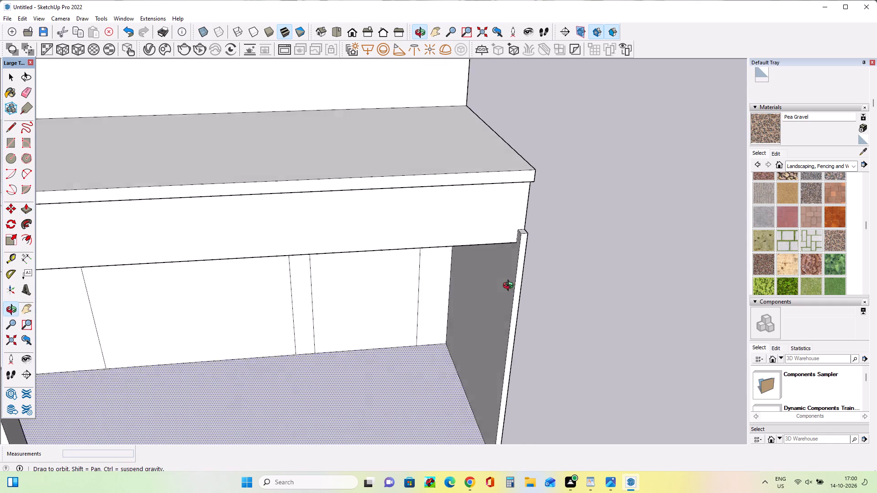
{"action": "middle_click_drag", "start_coordinate": [510, 287], "coordinate": [538, 269]}
{"action": "scroll", "coordinate": [550, 210], "scroll_direction": "down", "scroll_amount": 4}
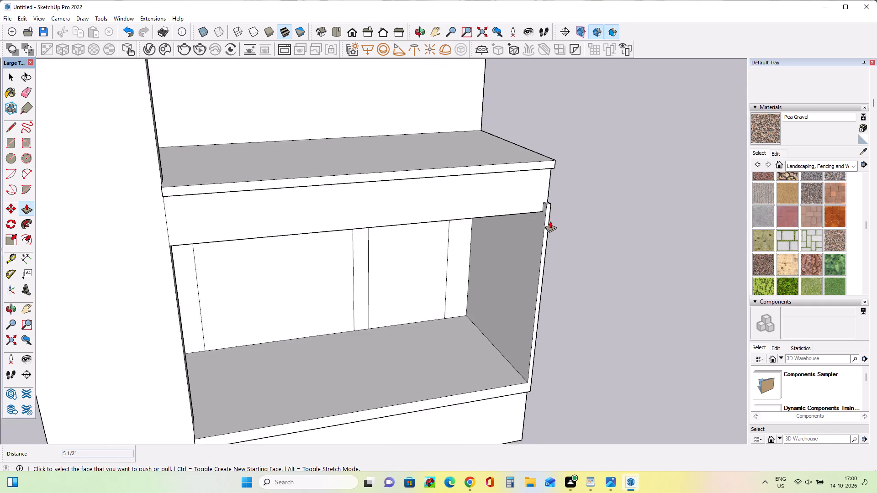
{"action": "scroll", "coordinate": [550, 221], "scroll_direction": "down", "scroll_amount": 3}
{"action": "middle_click_drag", "start_coordinate": [542, 337], "coordinate": [536, 311]}
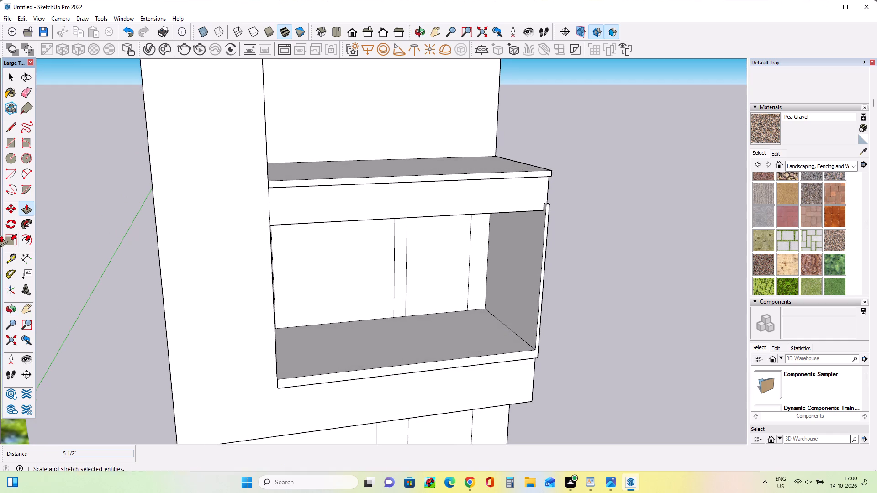
Draw a line about 8 3/4" long across the side wall's inner face, level with the upper band's underside.
{"action": "left_click", "coordinate": [12, 130]}
{"action": "scroll", "coordinate": [558, 272], "scroll_direction": "up", "scroll_amount": 4}
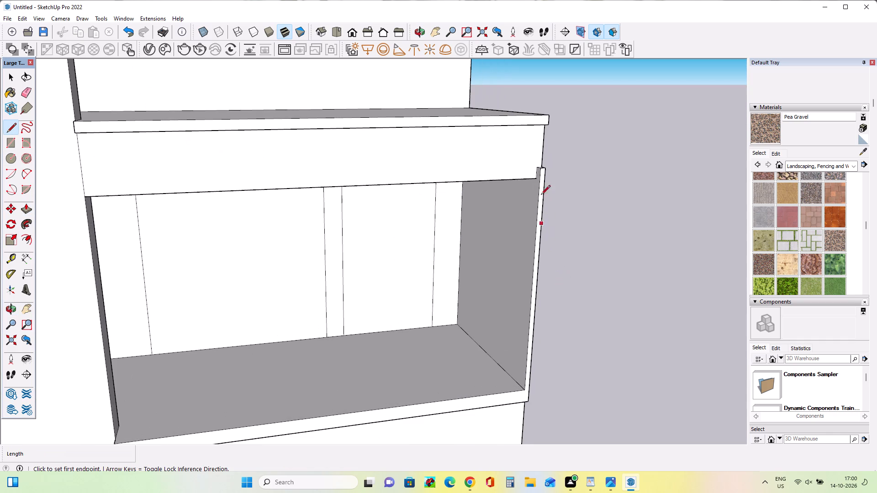
{"action": "left_click", "coordinate": [535, 180]}
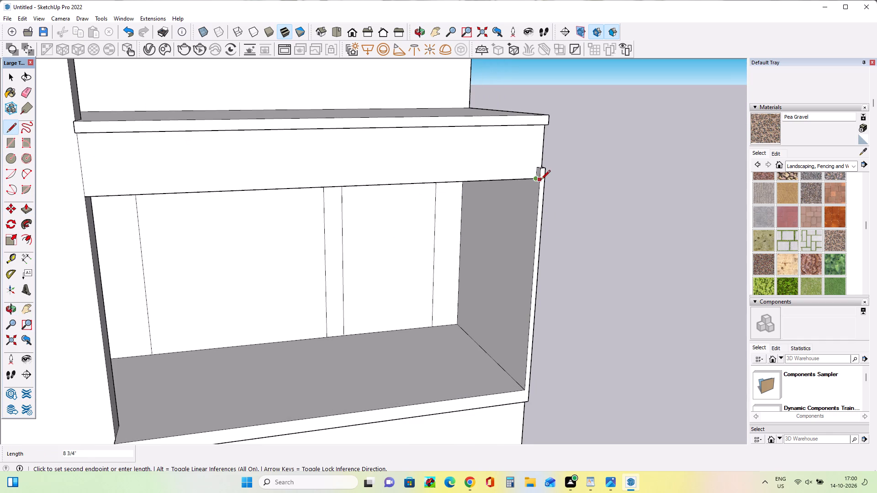
{"action": "left_click", "coordinate": [541, 180]}
Push/Pull the small face above that line across the balcony to the opposite tower, forming a strip along the upper band's lower edge.
{"action": "middle_click_drag", "start_coordinate": [566, 231], "coordinate": [568, 257]}
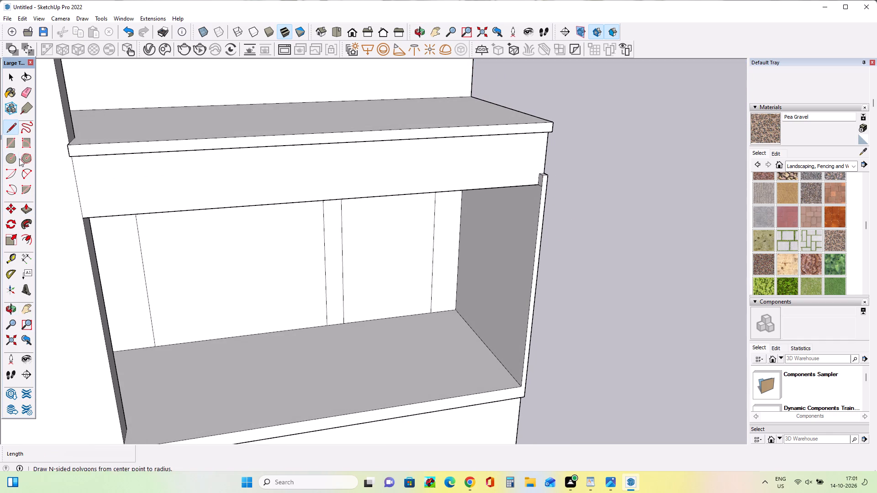
{"action": "left_click", "coordinate": [22, 209]}
{"action": "scroll", "coordinate": [547, 182], "scroll_direction": "up", "scroll_amount": 4}
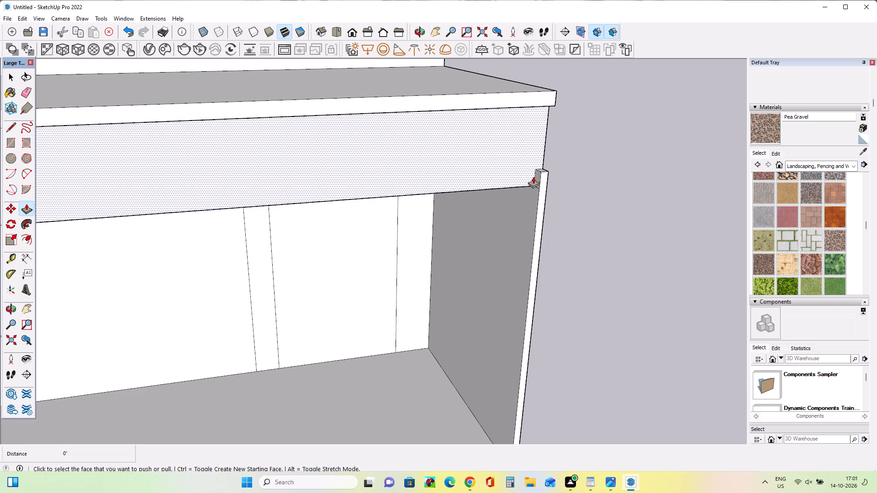
{"action": "left_click", "coordinate": [537, 178]}
{"action": "scroll", "coordinate": [280, 218], "scroll_direction": "down", "scroll_amount": 9}
{"action": "scroll", "coordinate": [280, 218], "scroll_direction": "up", "scroll_amount": 1}
{"action": "scroll", "coordinate": [280, 218], "scroll_direction": "down", "scroll_amount": 1}
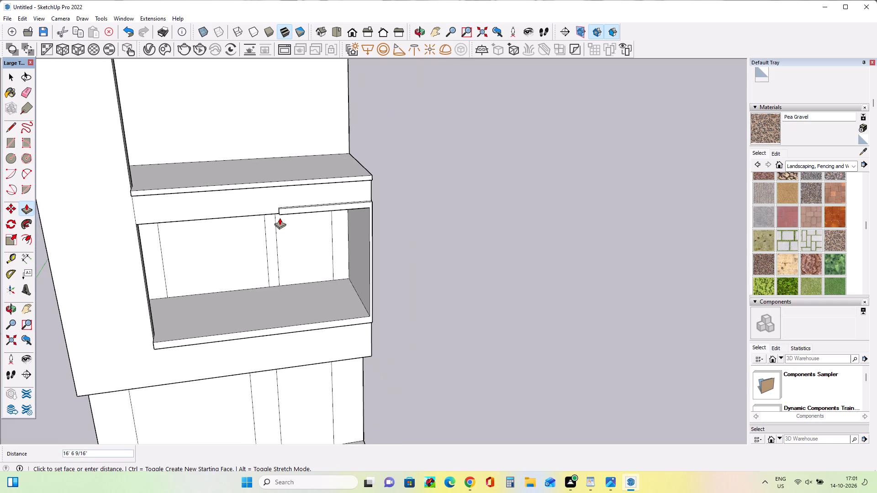
{"action": "left_click", "coordinate": [138, 230]}
Push/Pull the new strip's top face down about 4 1/16" to make the strip thinner.
{"action": "middle_click_drag", "start_coordinate": [271, 204], "coordinate": [273, 212]}
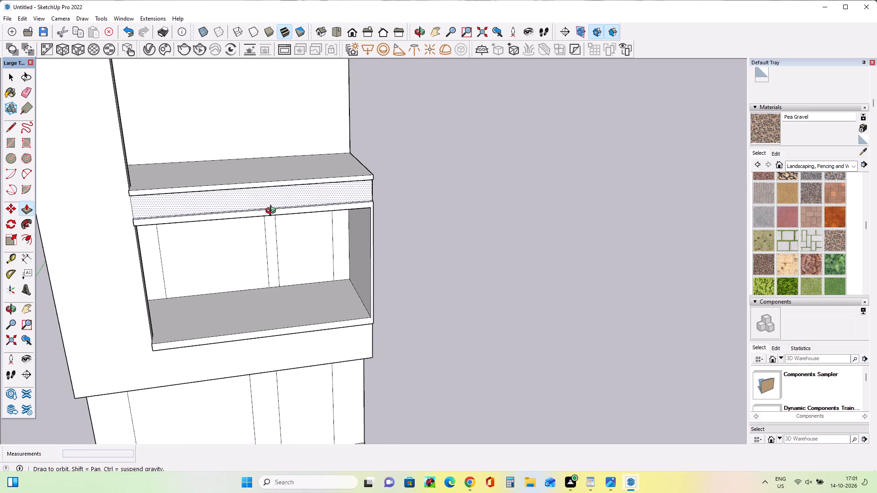
{"action": "middle_click_drag", "start_coordinate": [273, 212], "coordinate": [290, 284]}
{"action": "scroll", "coordinate": [277, 240], "scroll_direction": "up", "scroll_amount": 2}
{"action": "scroll", "coordinate": [277, 240], "scroll_direction": "down", "scroll_amount": 1}
{"action": "scroll", "coordinate": [277, 240], "scroll_direction": "up", "scroll_amount": 6}
{"action": "left_click", "coordinate": [293, 222]}
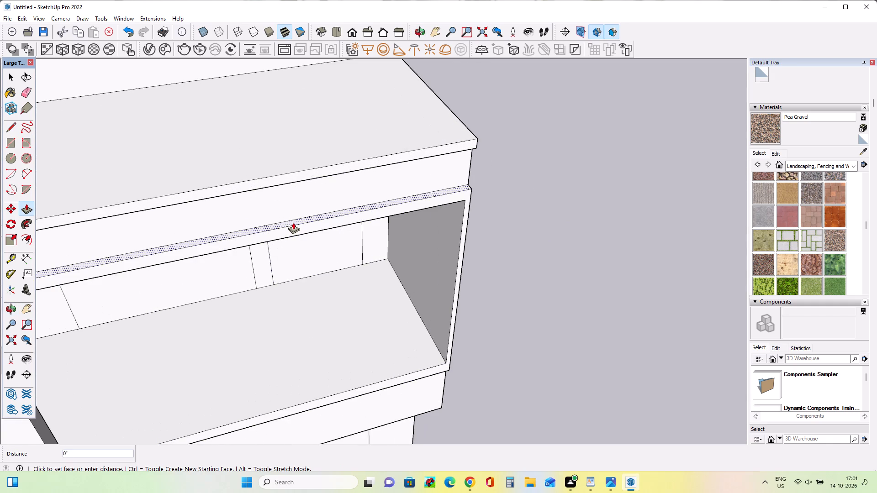
{"action": "left_click", "coordinate": [294, 225]}
Examine the thin strip along the upper band's lower edge and its junction with the building's side face.
{"action": "middle_click_drag", "start_coordinate": [327, 276], "coordinate": [322, 186]}
{"action": "scroll", "coordinate": [322, 186], "scroll_direction": "down", "scroll_amount": 6}
{"action": "middle_click_drag", "start_coordinate": [349, 242], "coordinate": [289, 245]}
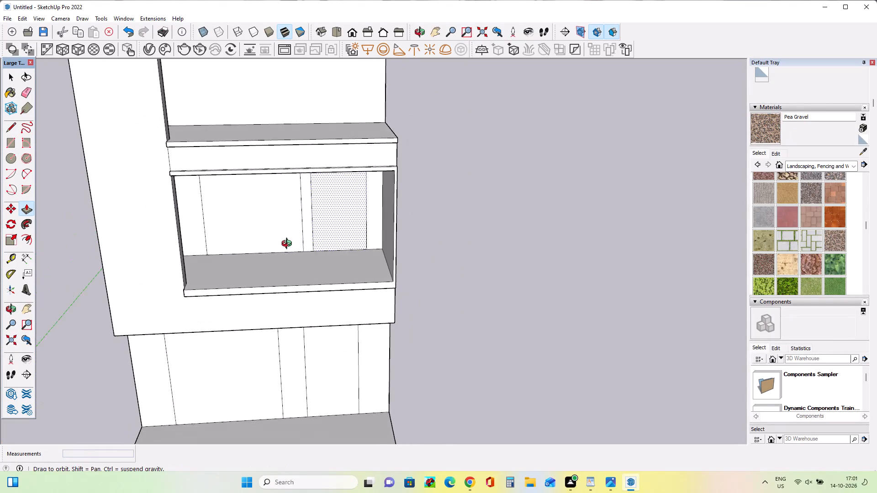
{"action": "middle_click_drag", "start_coordinate": [289, 245], "coordinate": [283, 240]}
{"action": "scroll", "coordinate": [283, 240], "scroll_direction": "down", "scroll_amount": 1}
{"action": "middle_click_drag", "start_coordinate": [423, 206], "coordinate": [323, 251]}
{"action": "scroll", "coordinate": [395, 195], "scroll_direction": "up", "scroll_amount": 3}
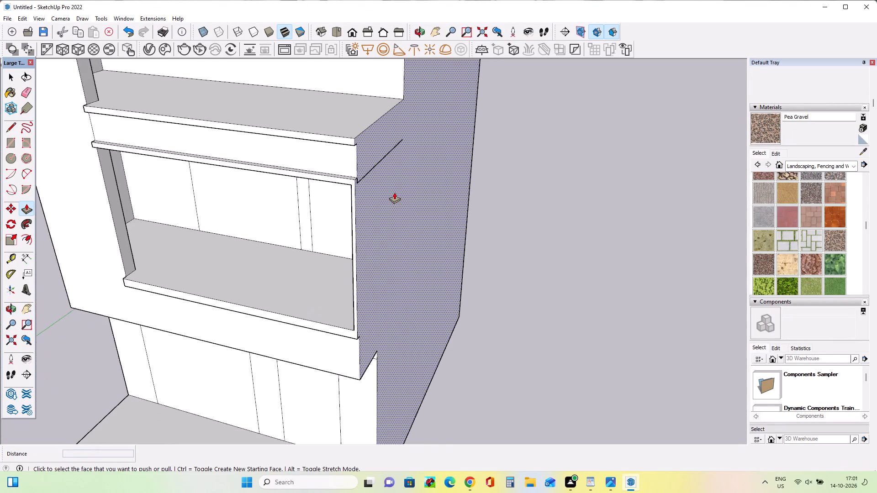
{"action": "scroll", "coordinate": [394, 192], "scroll_direction": "up", "scroll_amount": 9}
{"action": "scroll", "coordinate": [368, 213], "scroll_direction": "down", "scroll_amount": 7}
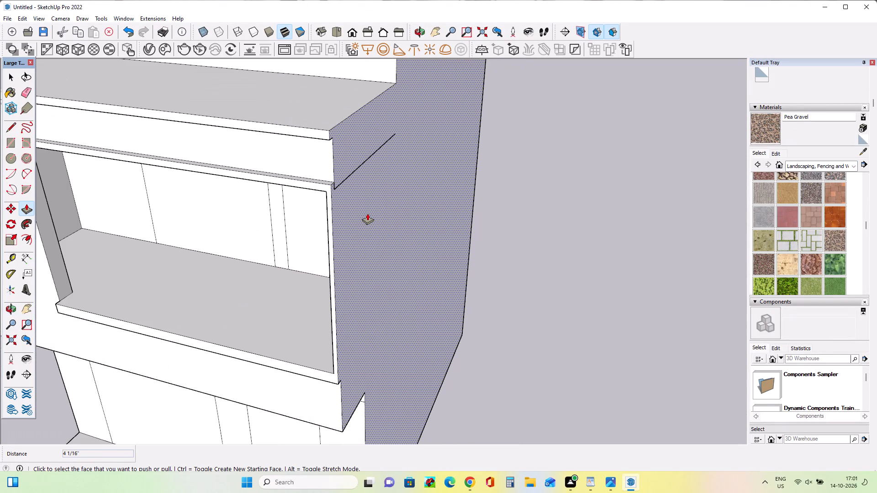
{"action": "scroll", "coordinate": [354, 239], "scroll_direction": "down", "scroll_amount": 1}
{"action": "scroll", "coordinate": [190, 284], "scroll_direction": "down", "scroll_amount": 10}
Push/Pull the main building block's roof face up about 8' 2 3/4".
{"action": "middle_click_drag", "start_coordinate": [291, 276], "coordinate": [238, 284]}
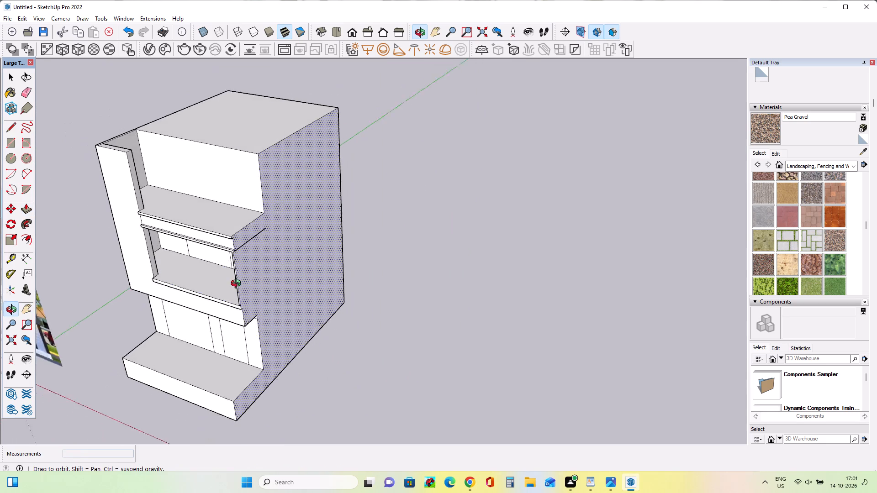
{"action": "middle_click_drag", "start_coordinate": [238, 284], "coordinate": [238, 283]}
{"action": "scroll", "coordinate": [231, 221], "scroll_direction": "up", "scroll_amount": 7}
{"action": "scroll", "coordinate": [266, 152], "scroll_direction": "down", "scroll_amount": 7}
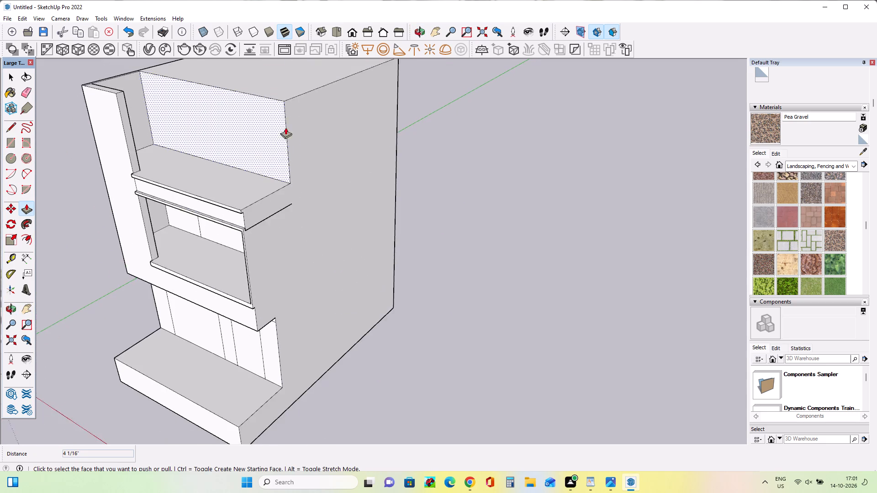
{"action": "left_click", "coordinate": [288, 95]}
{"action": "left_click", "coordinate": [288, 70]}
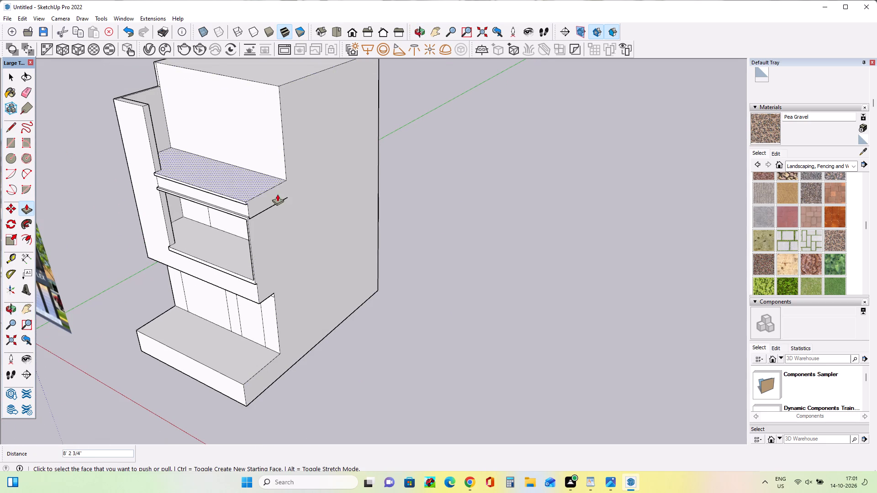
Erase the leftover sloping line and short corner edge on the building's side face beside the upper band.
{"action": "middle_click_drag", "start_coordinate": [277, 194], "coordinate": [280, 184]}
{"action": "scroll", "coordinate": [250, 182], "scroll_direction": "up", "scroll_amount": 6}
{"action": "scroll", "coordinate": [250, 182], "scroll_direction": "down", "scroll_amount": 1}
{"action": "scroll", "coordinate": [250, 182], "scroll_direction": "up", "scroll_amount": 10}
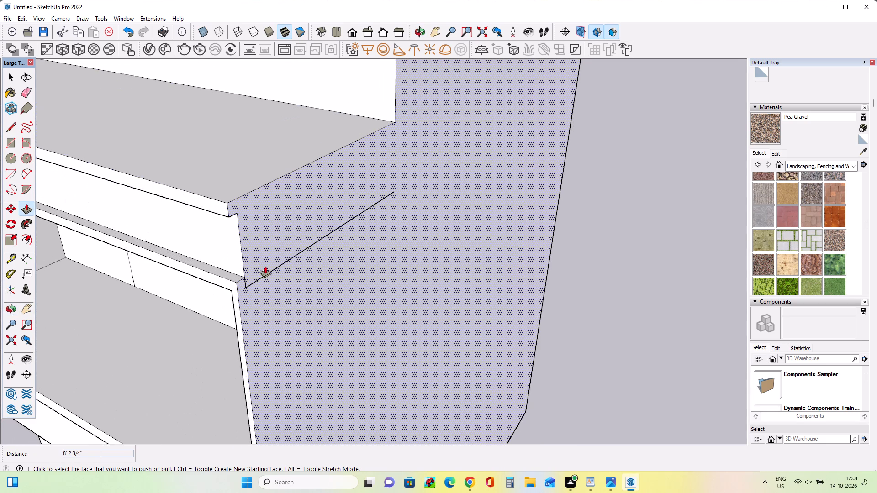
{"action": "middle_click_drag", "start_coordinate": [267, 302], "coordinate": [231, 325]}
{"action": "scroll", "coordinate": [206, 309], "scroll_direction": "up", "scroll_amount": 9}
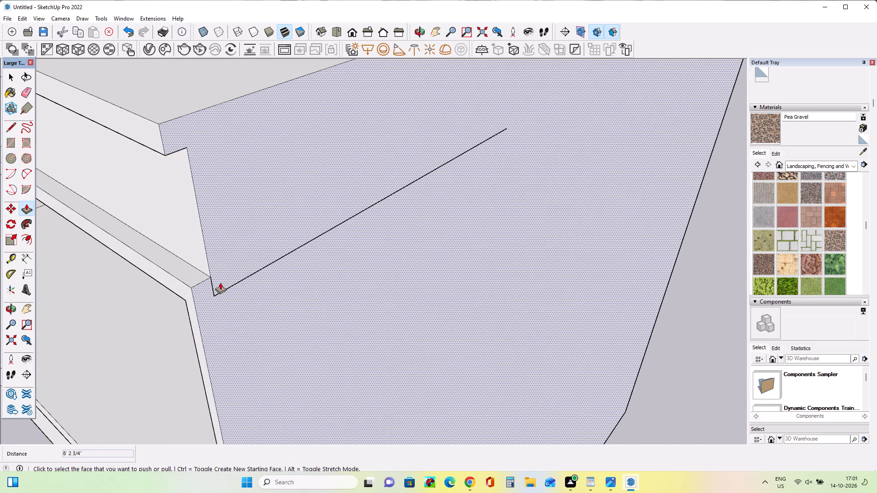
{"action": "scroll", "coordinate": [233, 285], "scroll_direction": "down", "scroll_amount": 13}
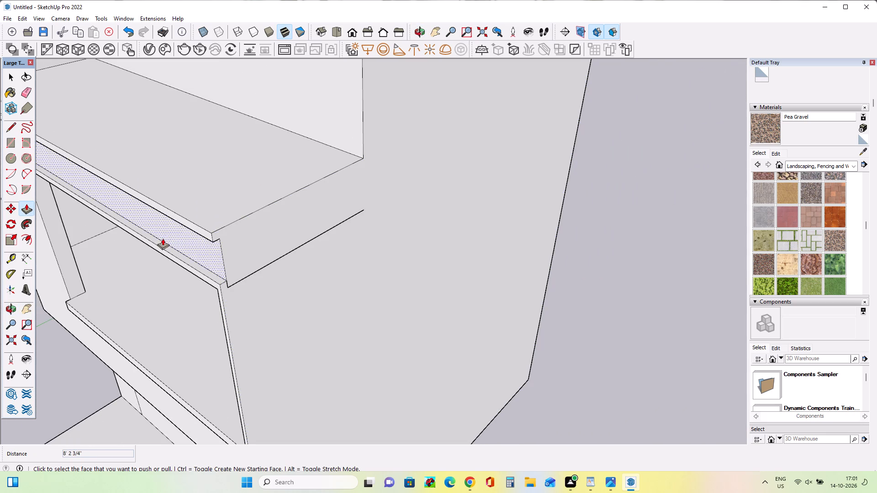
{"action": "left_click", "coordinate": [27, 91]}
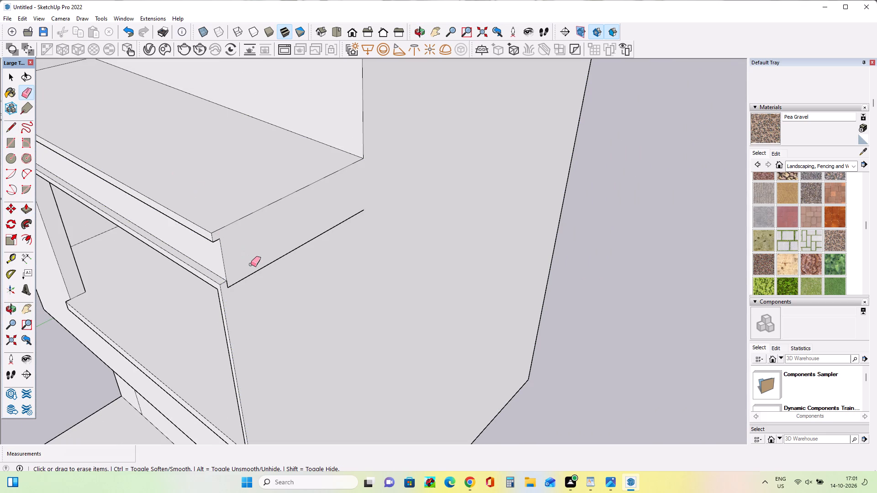
{"action": "left_click_drag", "start_coordinate": [255, 269], "coordinate": [264, 286]}
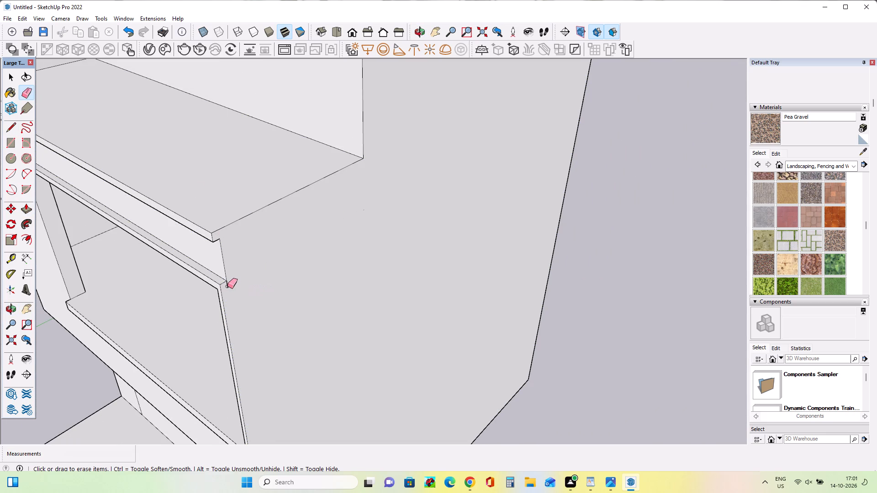
{"action": "left_click", "coordinate": [227, 286]}
Draw a narrow rectangle about 19' by 7" on the floor above the upper band, along its open side edge.
{"action": "scroll", "coordinate": [248, 286], "scroll_direction": "down", "scroll_amount": 3}
{"action": "middle_click_drag", "start_coordinate": [225, 300], "coordinate": [433, 189]}
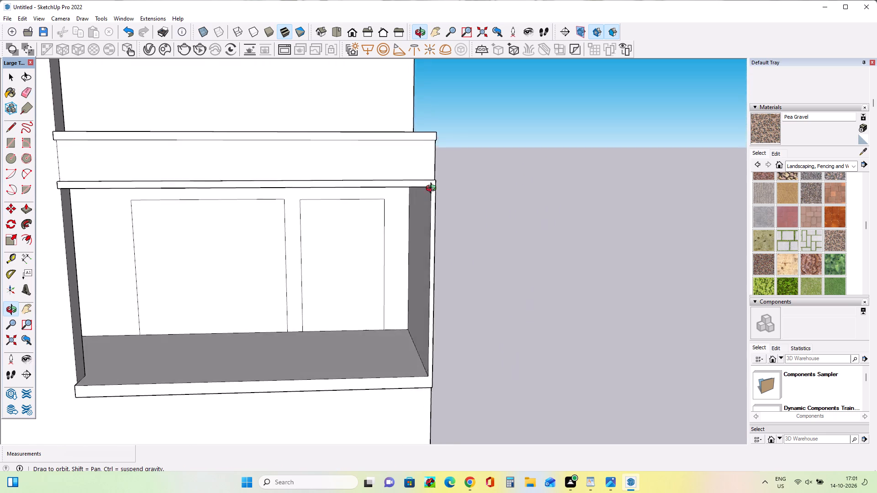
{"action": "middle_click_drag", "start_coordinate": [433, 189], "coordinate": [212, 346]}
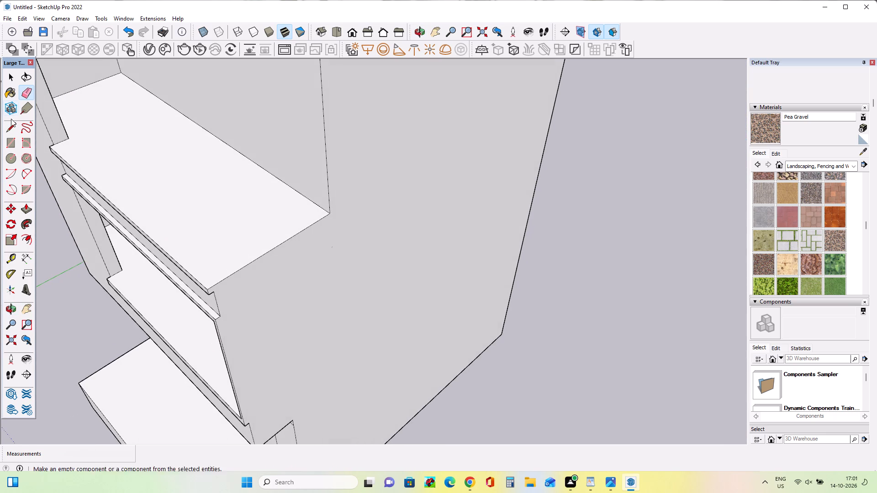
{"action": "left_click", "coordinate": [11, 142]}
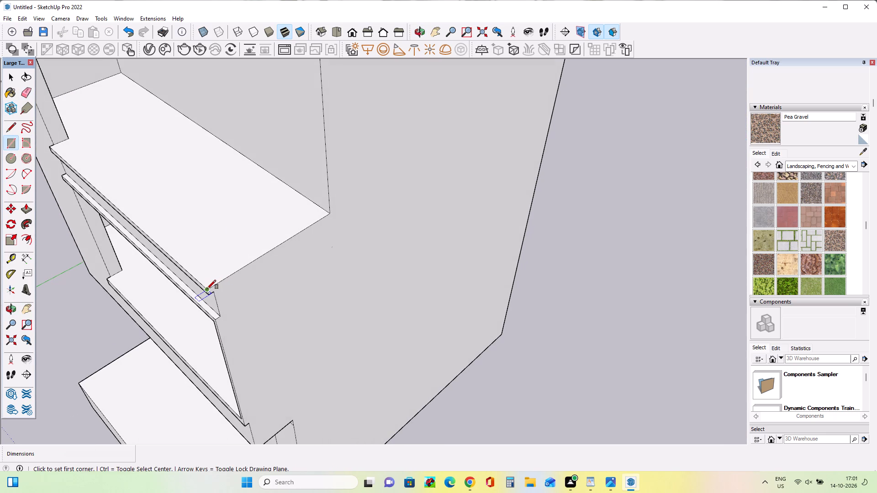
{"action": "left_click", "coordinate": [207, 289]}
{"action": "scroll", "coordinate": [309, 219], "scroll_direction": "up", "scroll_amount": 4}
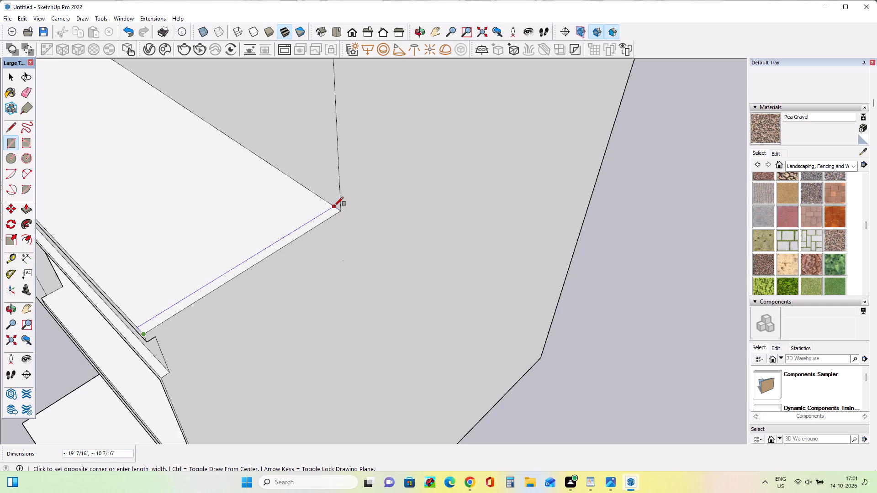
{"action": "scroll", "coordinate": [334, 206], "scroll_direction": "up", "scroll_amount": 4}
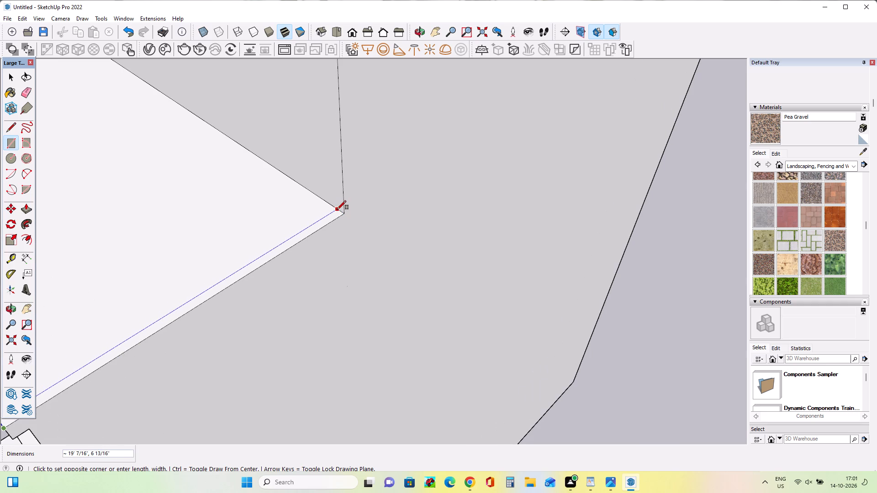
{"action": "left_click", "coordinate": [337, 210]}
Push/Pull the narrow floor strip upward to form the topmost balcony's side wall, stopping below the roof.
{"action": "scroll", "coordinate": [363, 229], "scroll_direction": "down", "scroll_amount": 4}
{"action": "scroll", "coordinate": [313, 240], "scroll_direction": "down", "scroll_amount": 5}
{"action": "middle_click_drag", "start_coordinate": [210, 367], "coordinate": [338, 326]}
{"action": "middle_click_drag", "start_coordinate": [361, 320], "coordinate": [392, 312]}
{"action": "scroll", "coordinate": [394, 312], "scroll_direction": "down", "scroll_amount": 1}
{"action": "scroll", "coordinate": [387, 309], "scroll_direction": "up", "scroll_amount": 4}
{"action": "middle_click_drag", "start_coordinate": [397, 288], "coordinate": [421, 230]}
{"action": "middle_click", "coordinate": [422, 229]}
{"action": "scroll", "coordinate": [426, 226], "scroll_direction": "down", "scroll_amount": 2}
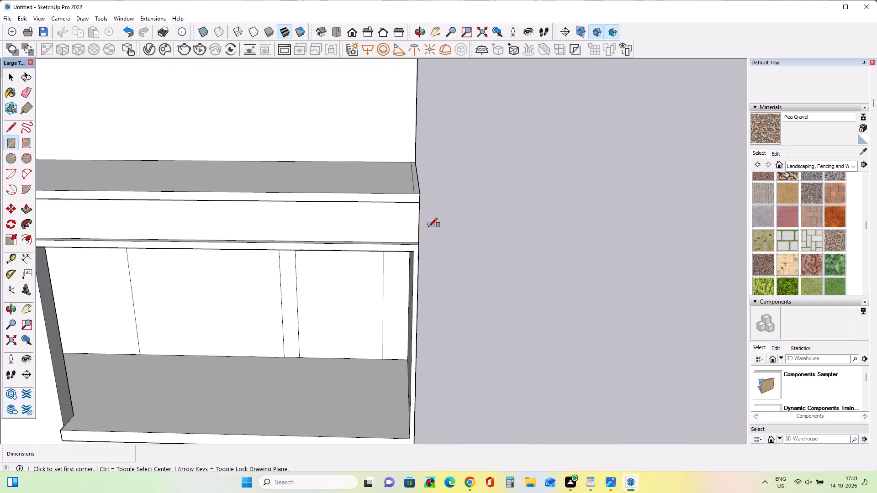
{"action": "scroll", "coordinate": [445, 273], "scroll_direction": "down", "scroll_amount": 6}
{"action": "middle_click_drag", "start_coordinate": [441, 279], "coordinate": [348, 304]}
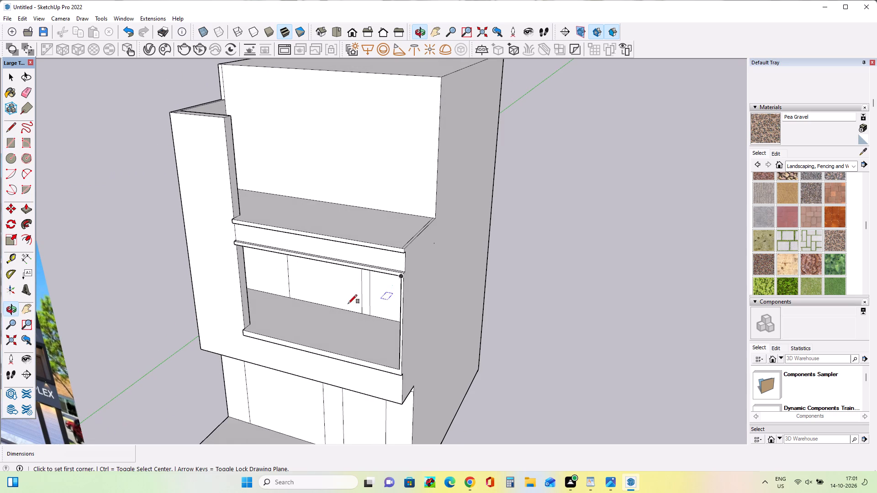
{"action": "left_click", "coordinate": [28, 211]}
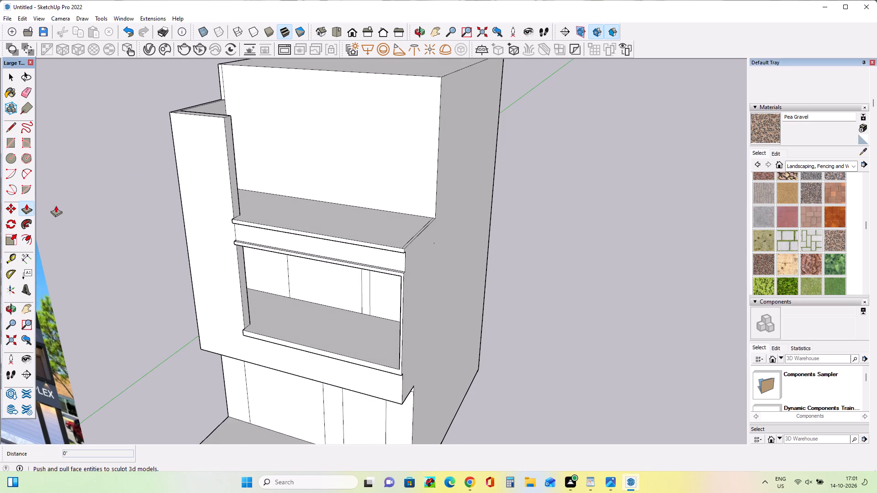
{"action": "left_click", "coordinate": [412, 240]}
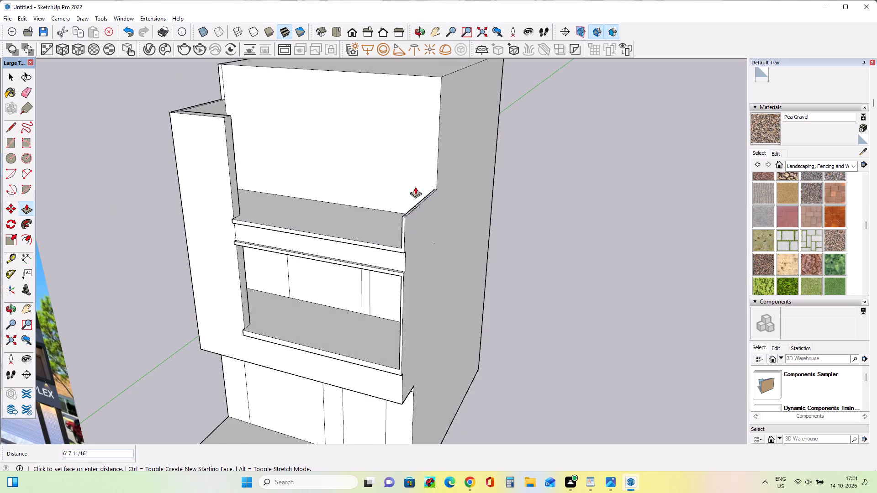
{"action": "left_click", "coordinate": [412, 157]}
{"action": "middle_click_drag", "start_coordinate": [343, 311], "coordinate": [434, 257]}
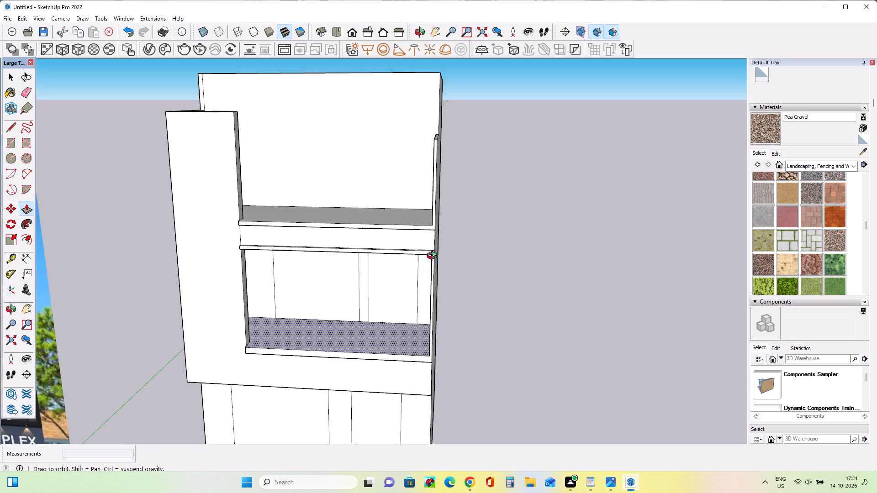
Measure the lower balcony opening's height along its open side edge, from the floor strip to the upper band.
{"action": "middle_click_drag", "start_coordinate": [434, 257], "coordinate": [457, 243]}
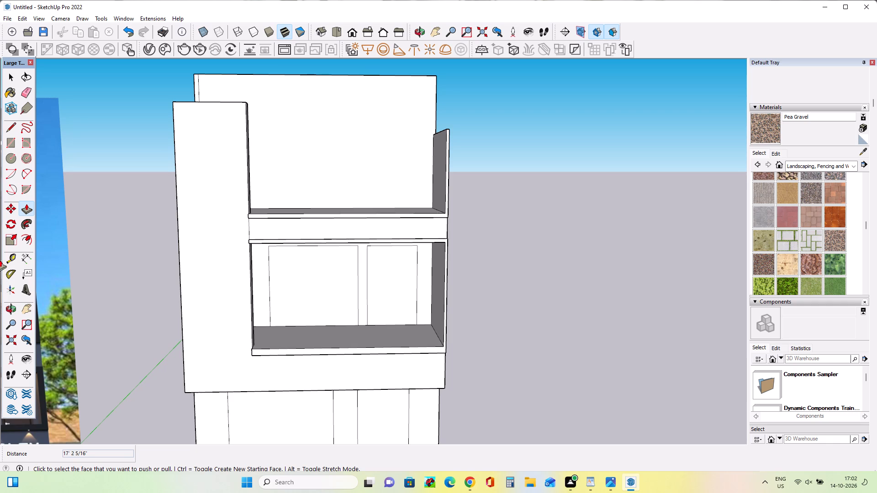
{"action": "left_click", "coordinate": [10, 256]}
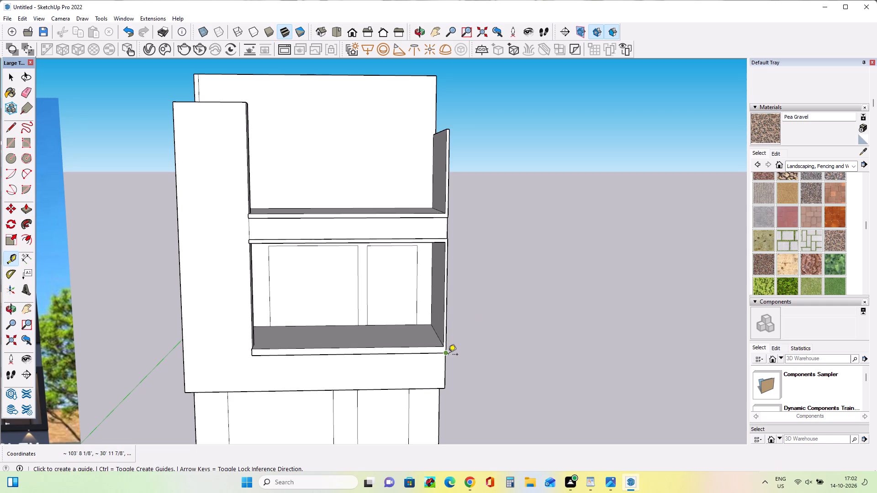
{"action": "left_click", "coordinate": [448, 355]}
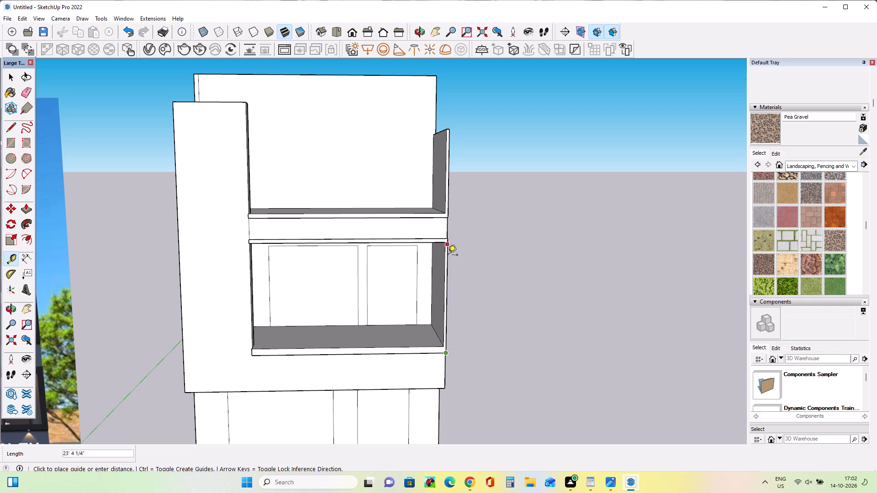
{"action": "key", "text": "space"}
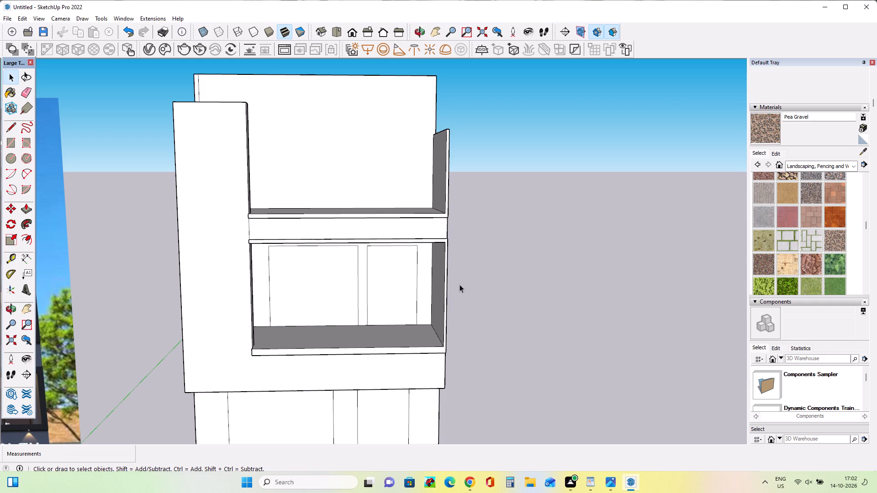
Place a vertical guide about 24' 9 5/8" long upward from the top balcony floor's outer front corner.
{"action": "left_click", "coordinate": [8, 262]}
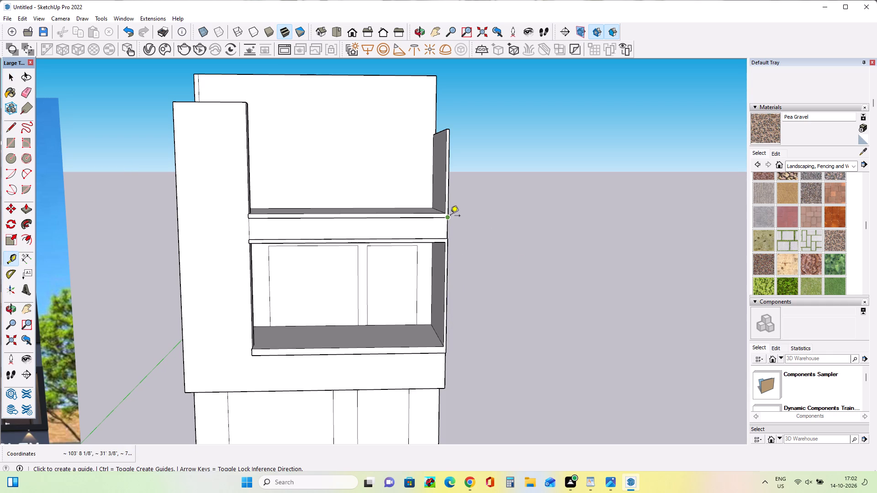
{"action": "left_click", "coordinate": [450, 217]}
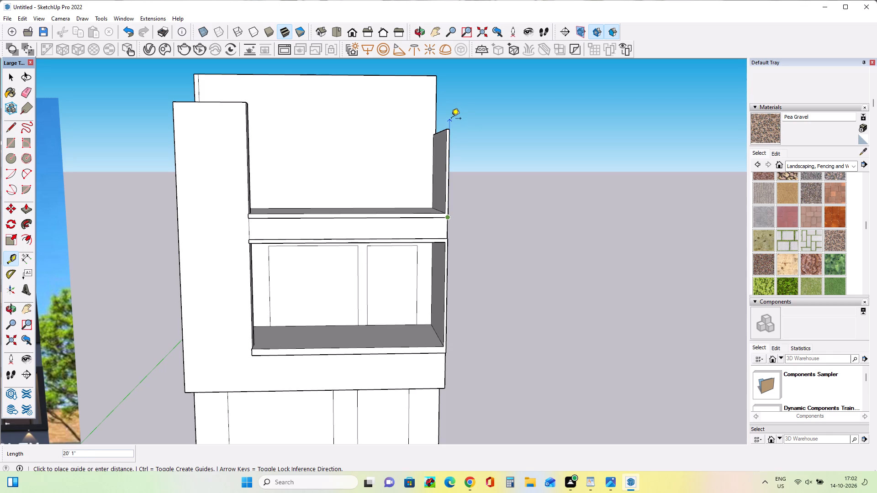
{"action": "left_click", "coordinate": [451, 95]}
Push/Pull the topmost balcony side wall's top face up about 6' 5 3/8" to the end of the guide.
{"action": "middle_click", "coordinate": [501, 216]}
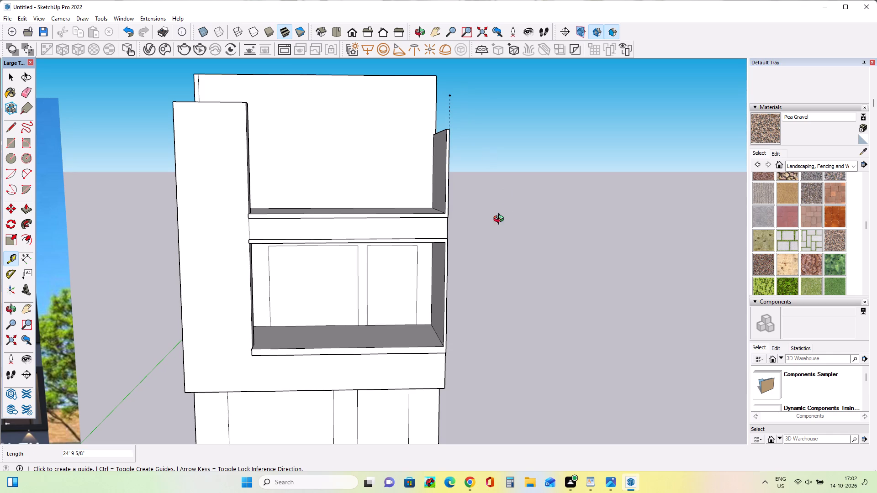
{"action": "middle_click_drag", "start_coordinate": [501, 233], "coordinate": [457, 354]}
{"action": "middle_click_drag", "start_coordinate": [463, 293], "coordinate": [505, 154]}
{"action": "middle_click_drag", "start_coordinate": [507, 165], "coordinate": [507, 181]}
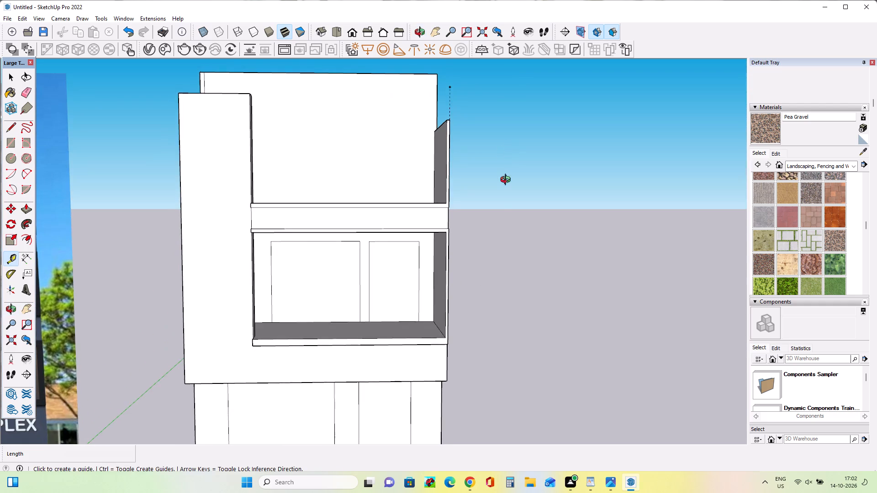
{"action": "middle_click_drag", "start_coordinate": [507, 181], "coordinate": [486, 241]}
{"action": "middle_click_drag", "start_coordinate": [486, 243], "coordinate": [458, 276]}
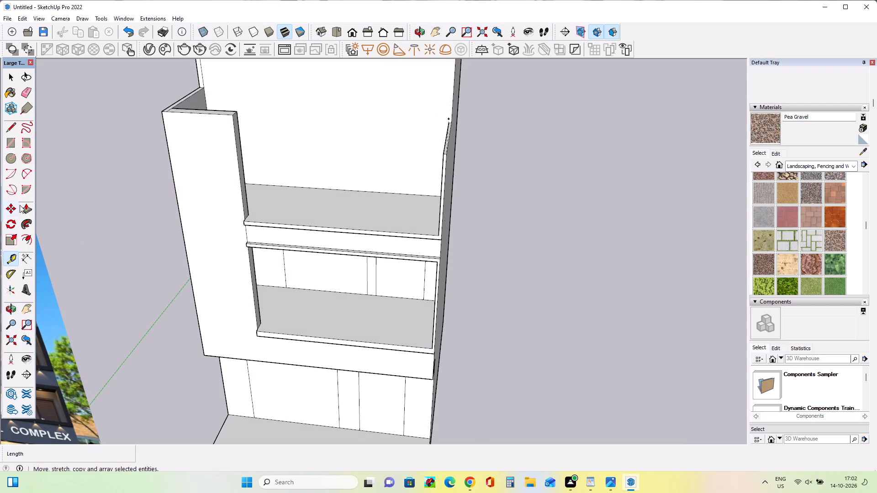
{"action": "left_click", "coordinate": [26, 210]}
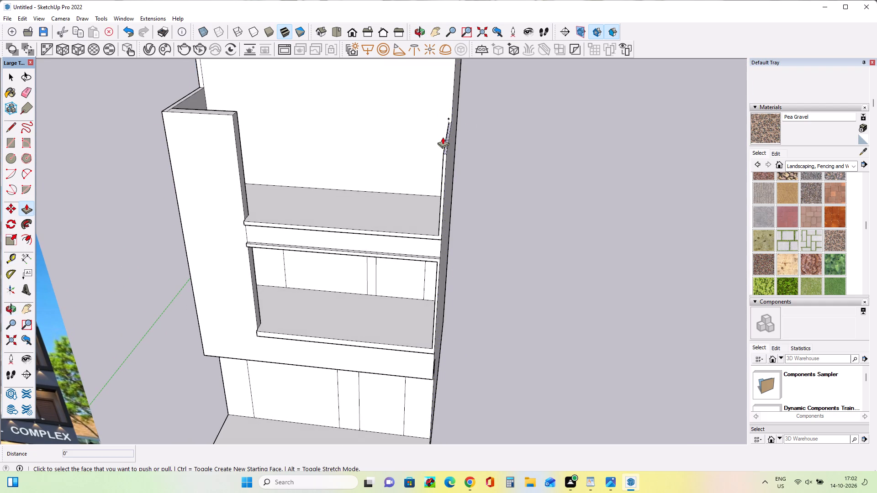
{"action": "middle_click_drag", "start_coordinate": [462, 169], "coordinate": [539, 214]}
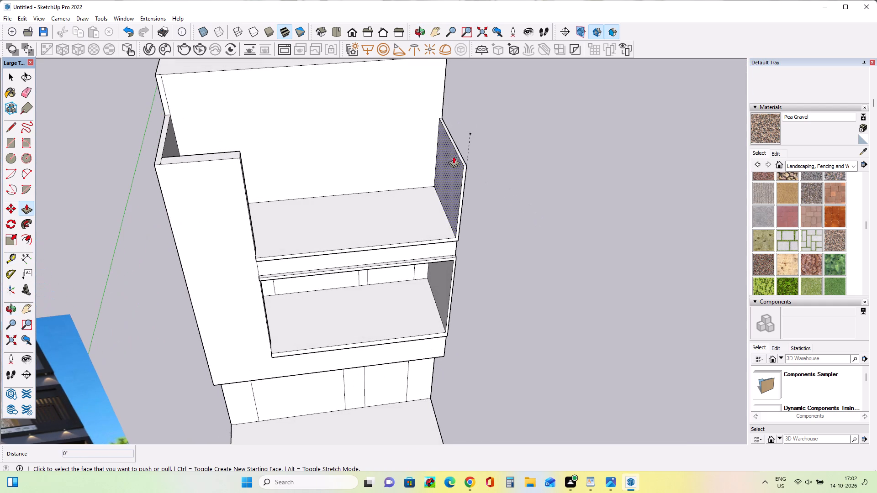
{"action": "left_click", "coordinate": [459, 156]}
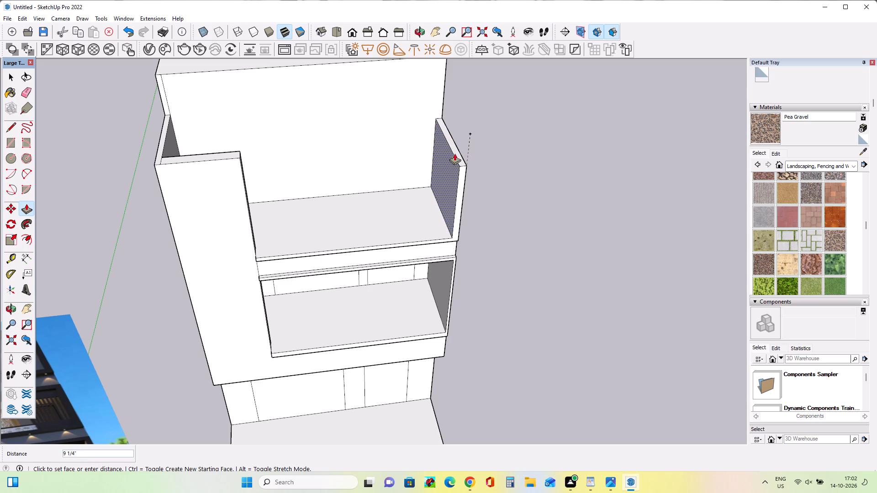
{"action": "key", "text": "Escape"}
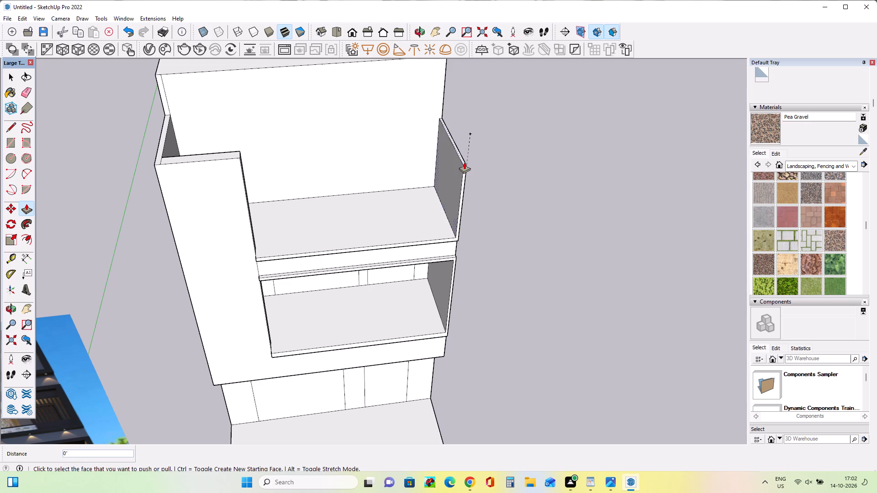
{"action": "left_click", "coordinate": [464, 162]}
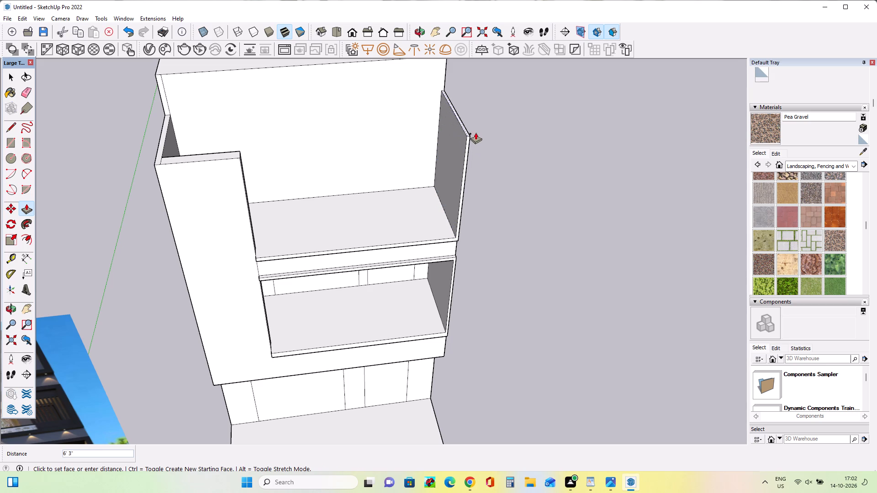
{"action": "left_click", "coordinate": [475, 132]}
Draw a thin rectangle about 19' by 4" on the inner face of the topmost side wall, along its top edge.
{"action": "middle_click_drag", "start_coordinate": [476, 241], "coordinate": [466, 124]}
{"action": "scroll", "coordinate": [466, 124], "scroll_direction": "down", "scroll_amount": 7}
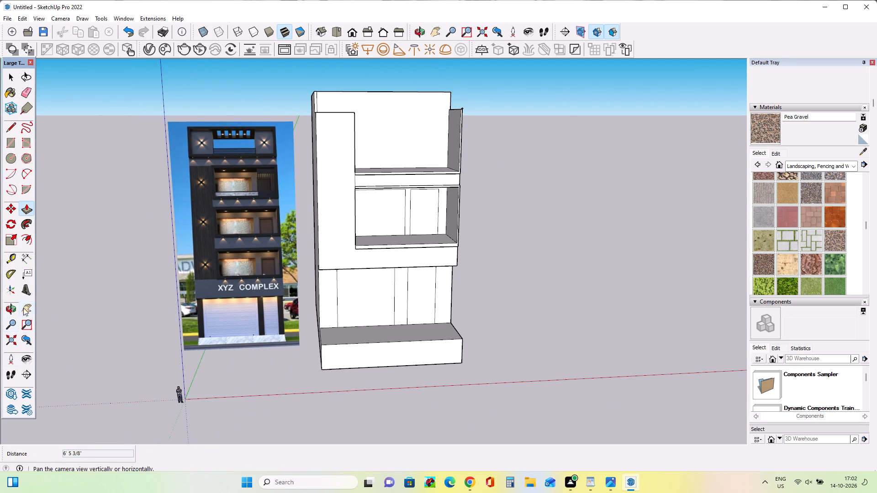
{"action": "left_click", "coordinate": [26, 304]}
{"action": "left_click_drag", "start_coordinate": [347, 231], "coordinate": [292, 331]}
{"action": "scroll", "coordinate": [363, 267], "scroll_direction": "up", "scroll_amount": 3}
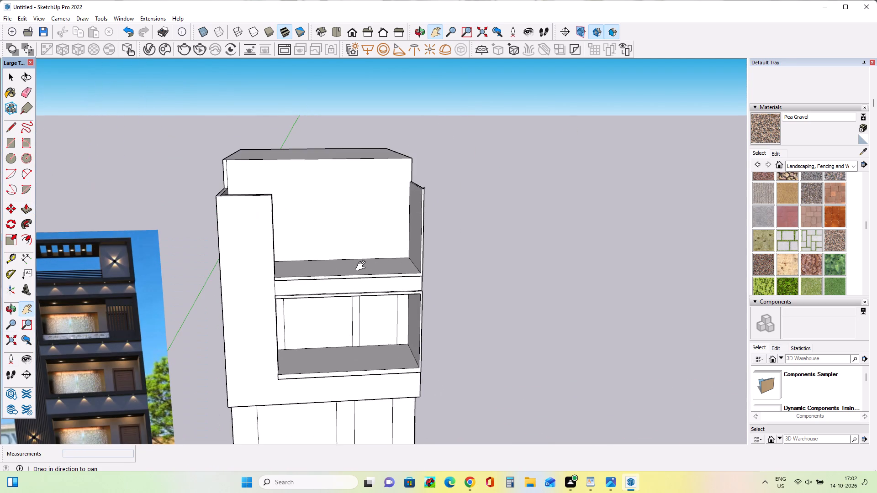
{"action": "middle_click_drag", "start_coordinate": [386, 267], "coordinate": [465, 288]}
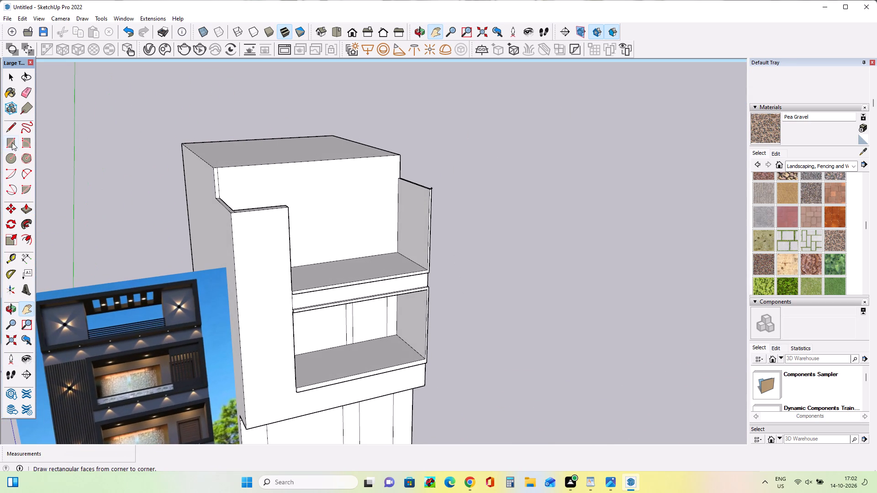
{"action": "left_click", "coordinate": [12, 142]}
{"action": "scroll", "coordinate": [420, 219], "scroll_direction": "up", "scroll_amount": 3}
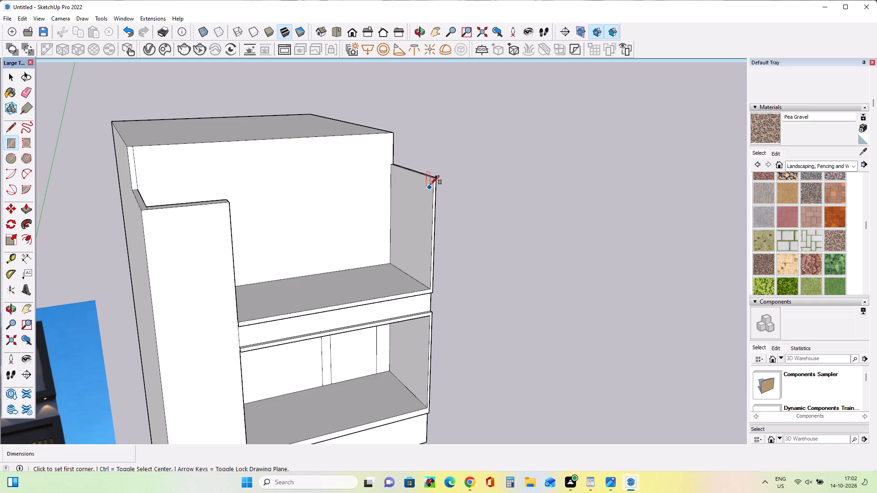
{"action": "scroll", "coordinate": [415, 192], "scroll_direction": "up", "scroll_amount": 2}
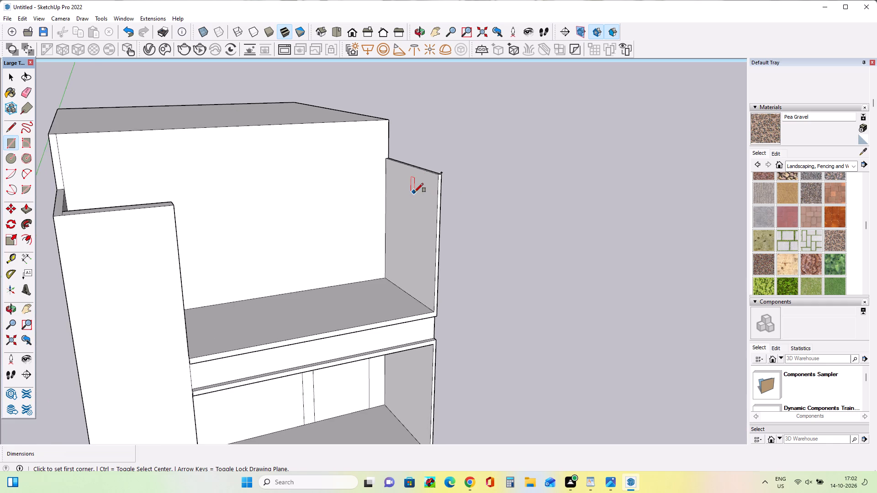
{"action": "scroll", "coordinate": [414, 193], "scroll_direction": "down", "scroll_amount": 1}
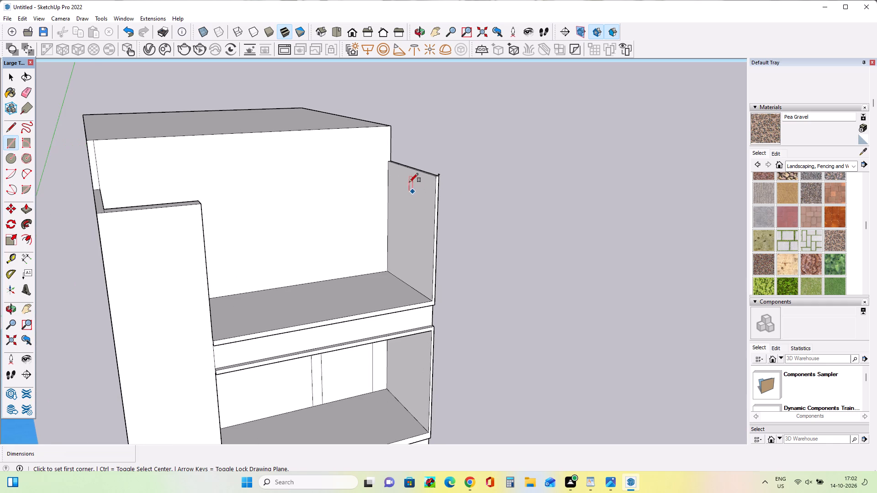
{"action": "scroll", "coordinate": [391, 169], "scroll_direction": "up", "scroll_amount": 4}
{"action": "scroll", "coordinate": [391, 168], "scroll_direction": "down", "scroll_amount": 1}
{"action": "scroll", "coordinate": [391, 168], "scroll_direction": "up", "scroll_amount": 5}
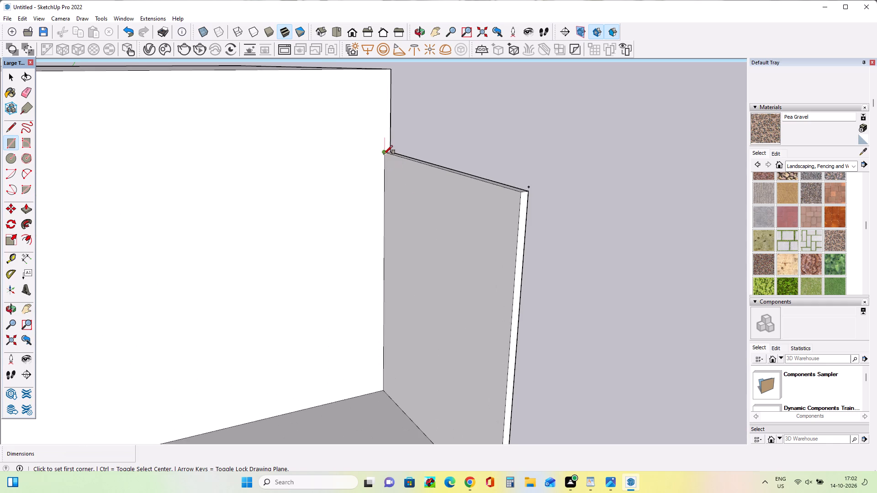
{"action": "left_click", "coordinate": [383, 154]}
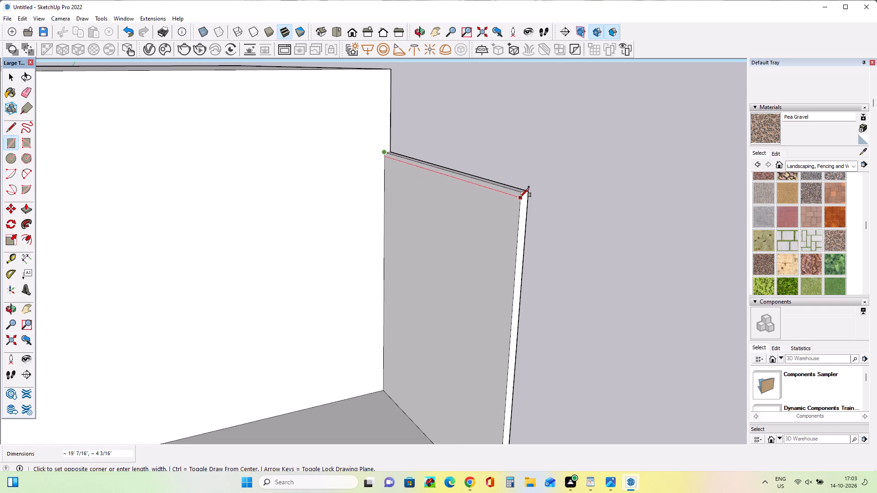
{"action": "left_click", "coordinate": [521, 198]}
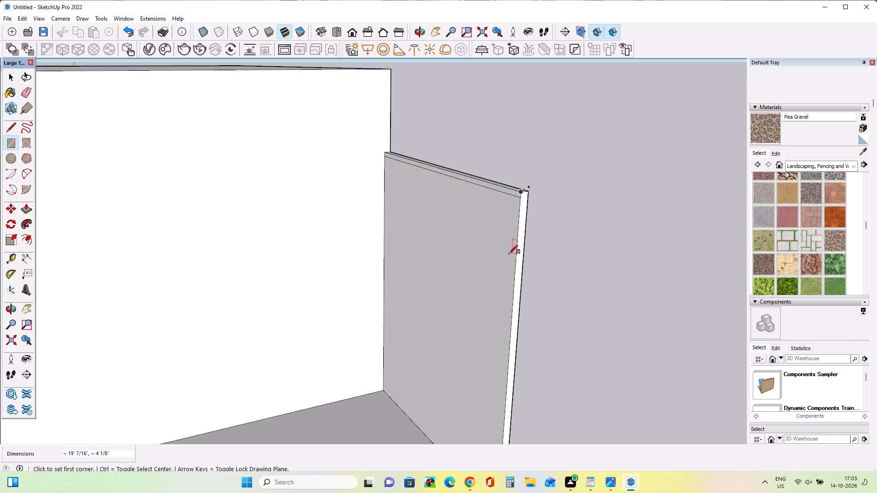
Push/Pull the thin strip about 54' 9/16" across to the opposite side wall, forming a slab over the topmost balcony.
{"action": "scroll", "coordinate": [508, 254], "scroll_direction": "down", "scroll_amount": 2}
{"action": "middle_click_drag", "start_coordinate": [508, 257], "coordinate": [499, 278]}
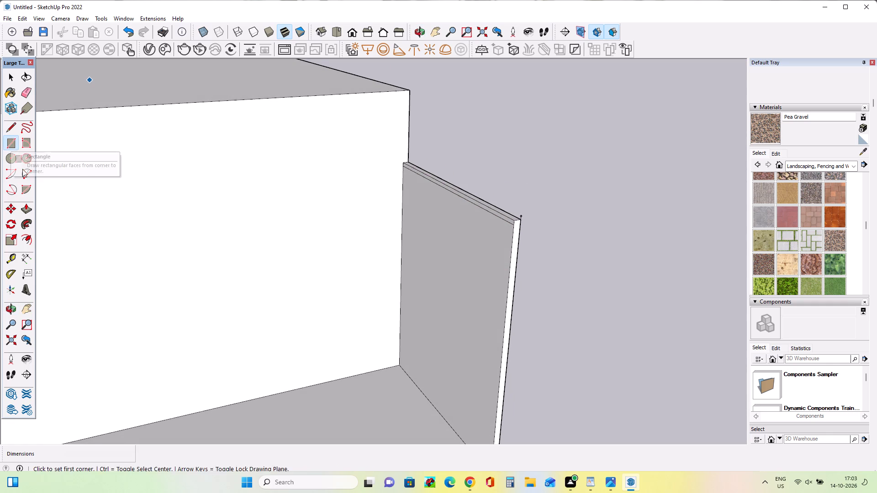
{"action": "left_click", "coordinate": [25, 211]}
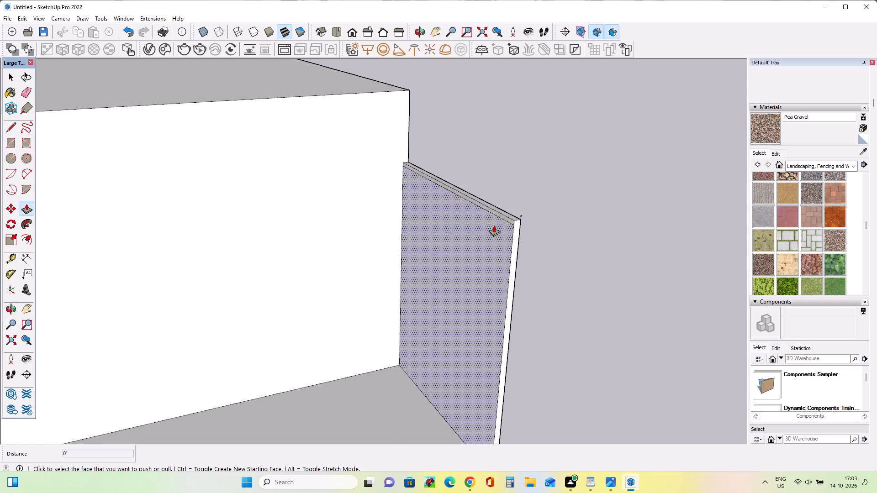
{"action": "scroll", "coordinate": [501, 219], "scroll_direction": "up", "scroll_amount": 4}
{"action": "left_click", "coordinate": [507, 217]}
{"action": "scroll", "coordinate": [376, 245], "scroll_direction": "down", "scroll_amount": 18}
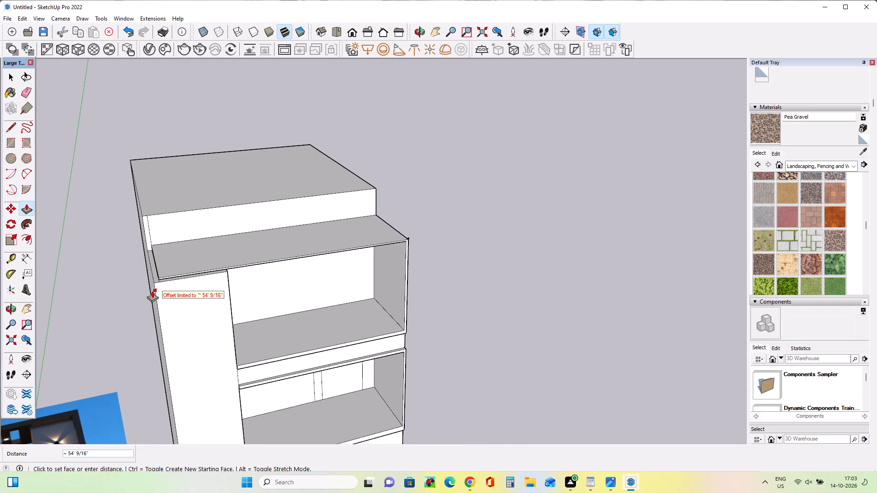
{"action": "left_click", "coordinate": [152, 291]}
Push/Pull the opposite side wall's narrow top face up 8' 2 3/4", level with the main block's roof.
{"action": "middle_click_drag", "start_coordinate": [293, 291], "coordinate": [221, 257]}
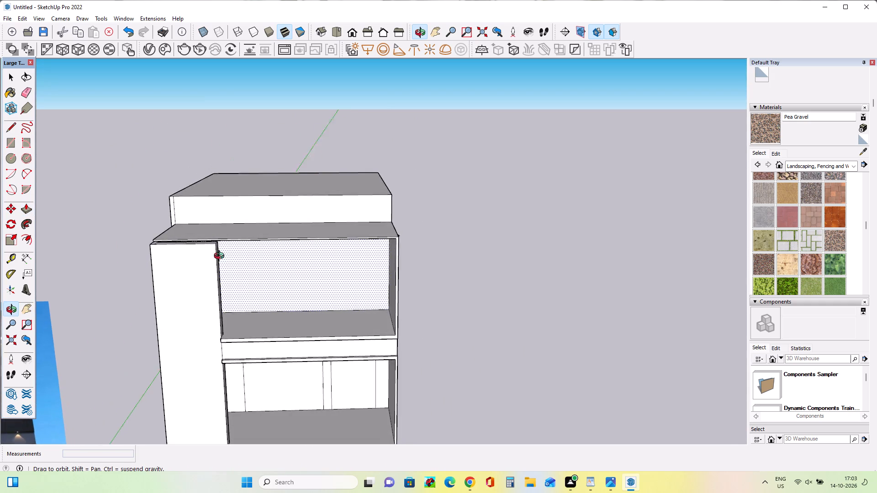
{"action": "middle_click_drag", "start_coordinate": [221, 257], "coordinate": [354, 282]}
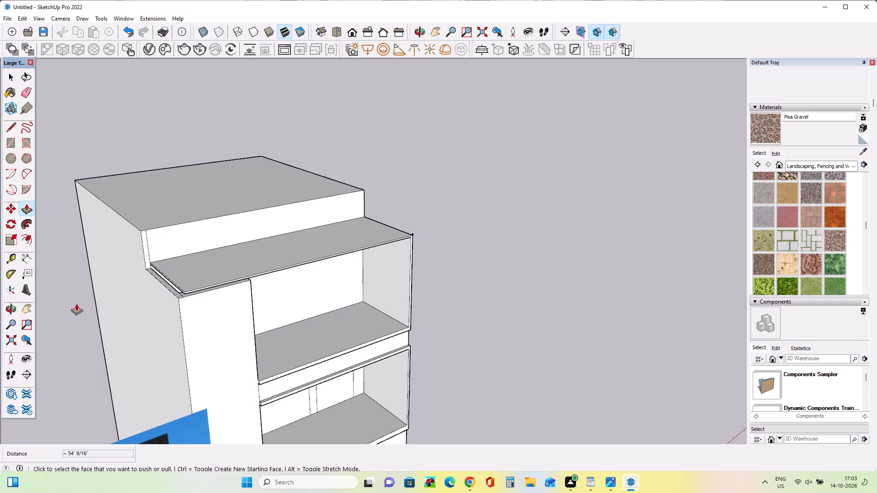
{"action": "left_click", "coordinate": [178, 294]}
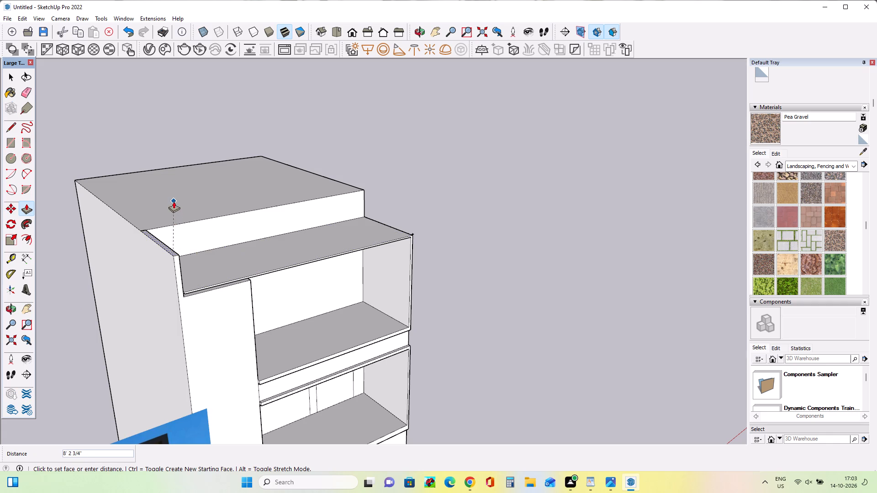
{"action": "left_click", "coordinate": [174, 201]}
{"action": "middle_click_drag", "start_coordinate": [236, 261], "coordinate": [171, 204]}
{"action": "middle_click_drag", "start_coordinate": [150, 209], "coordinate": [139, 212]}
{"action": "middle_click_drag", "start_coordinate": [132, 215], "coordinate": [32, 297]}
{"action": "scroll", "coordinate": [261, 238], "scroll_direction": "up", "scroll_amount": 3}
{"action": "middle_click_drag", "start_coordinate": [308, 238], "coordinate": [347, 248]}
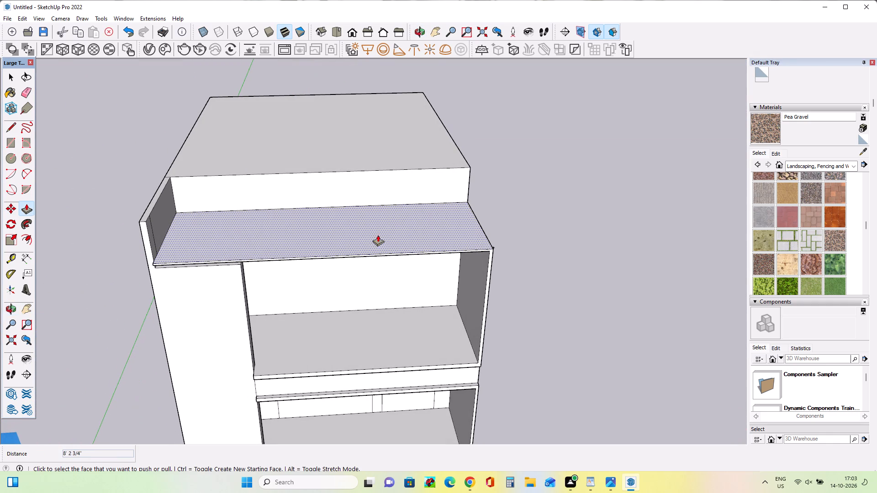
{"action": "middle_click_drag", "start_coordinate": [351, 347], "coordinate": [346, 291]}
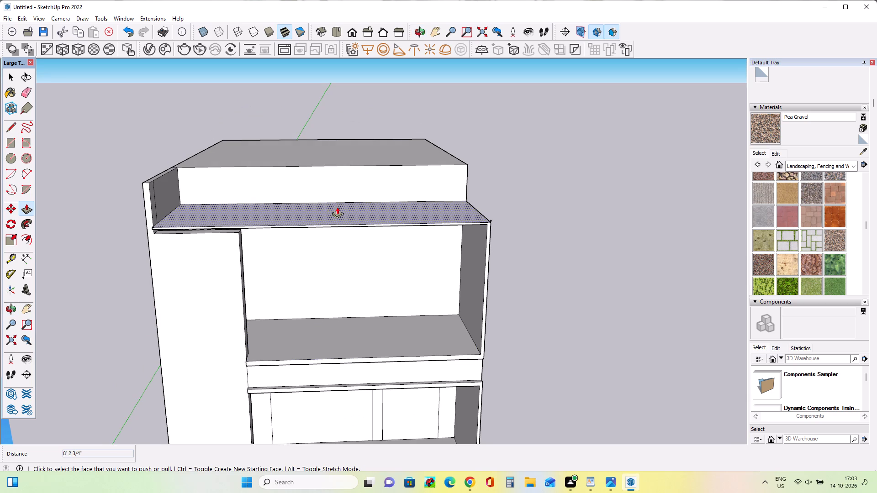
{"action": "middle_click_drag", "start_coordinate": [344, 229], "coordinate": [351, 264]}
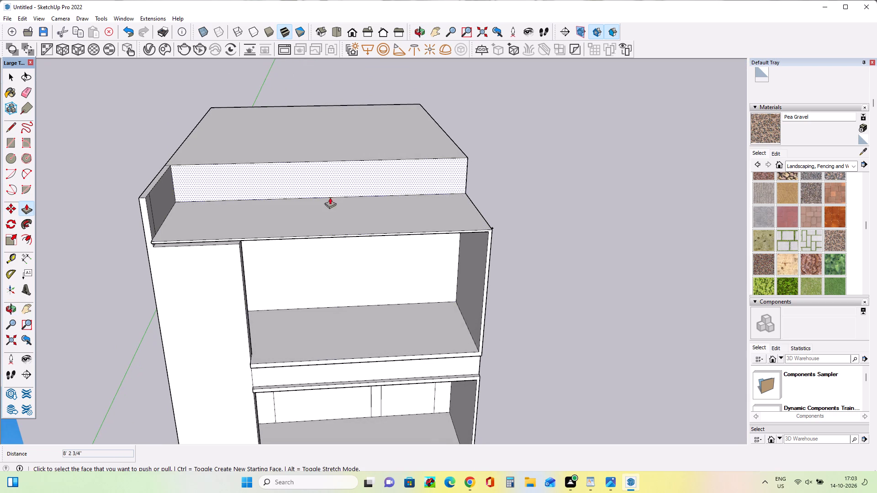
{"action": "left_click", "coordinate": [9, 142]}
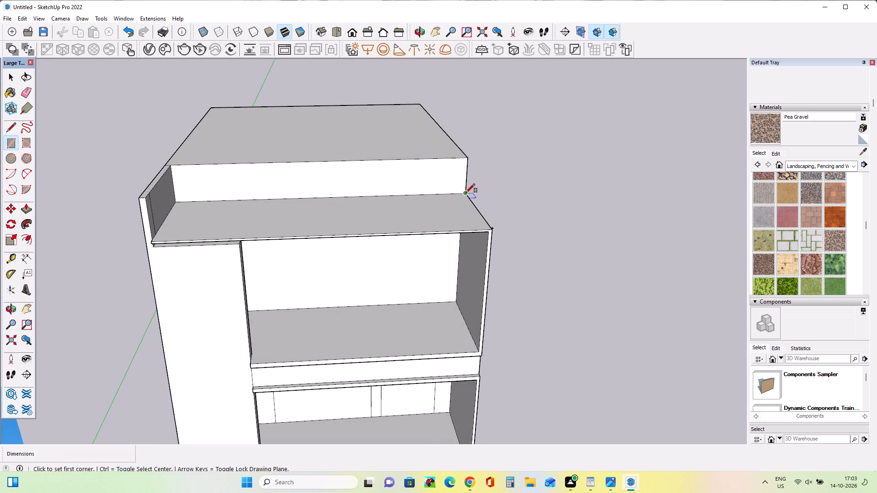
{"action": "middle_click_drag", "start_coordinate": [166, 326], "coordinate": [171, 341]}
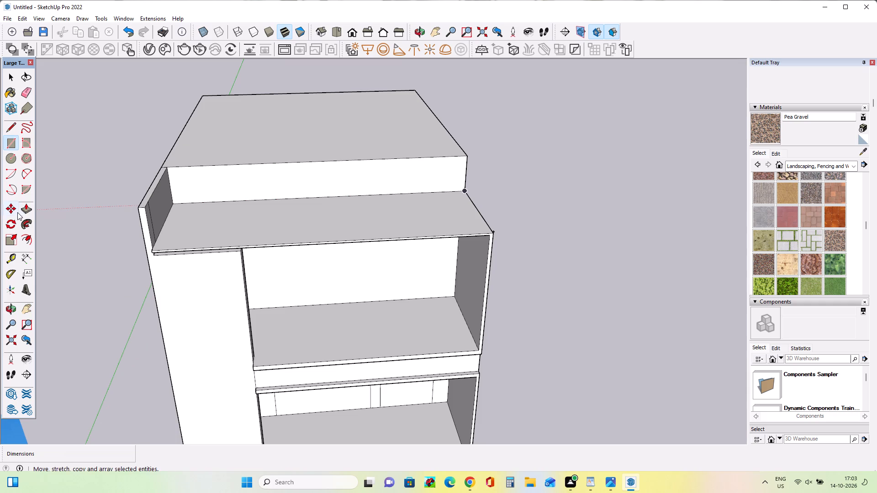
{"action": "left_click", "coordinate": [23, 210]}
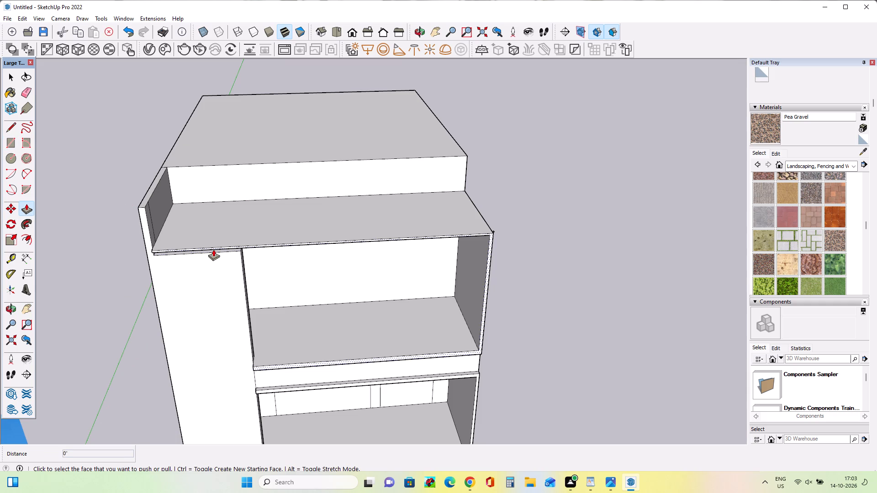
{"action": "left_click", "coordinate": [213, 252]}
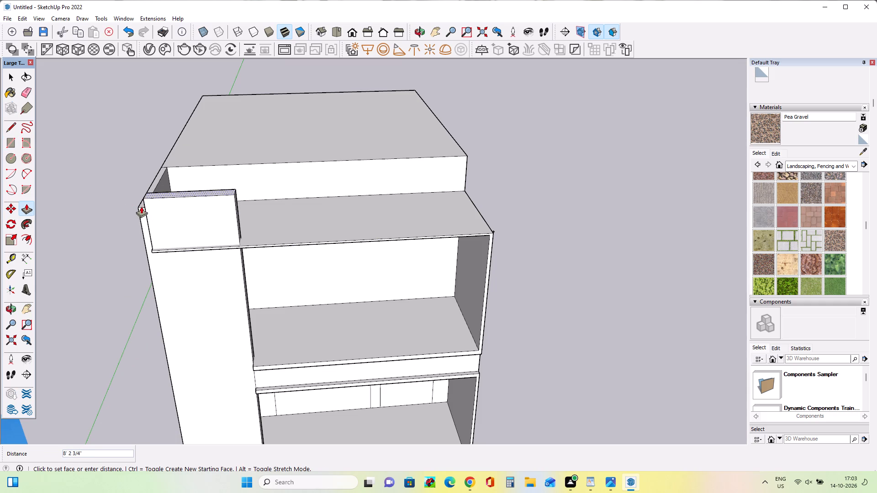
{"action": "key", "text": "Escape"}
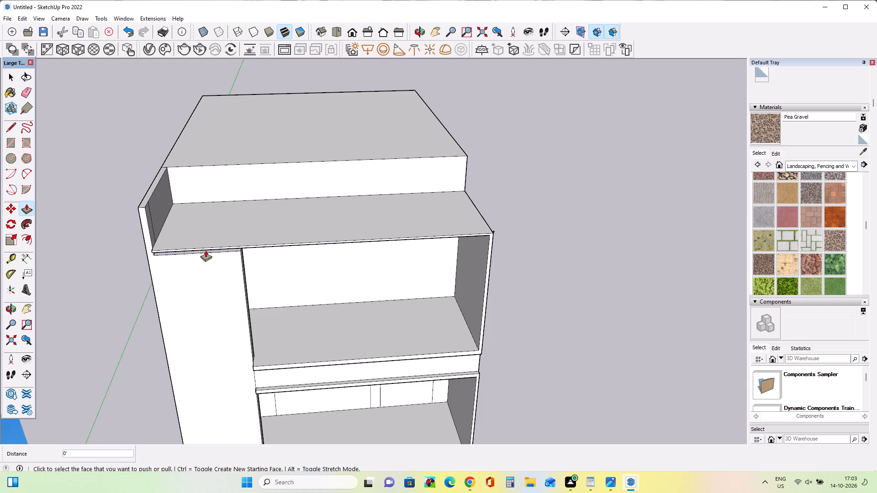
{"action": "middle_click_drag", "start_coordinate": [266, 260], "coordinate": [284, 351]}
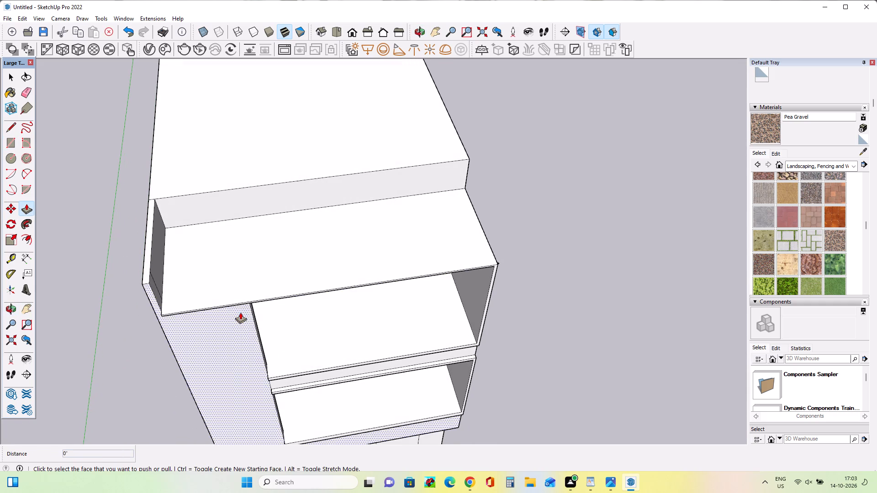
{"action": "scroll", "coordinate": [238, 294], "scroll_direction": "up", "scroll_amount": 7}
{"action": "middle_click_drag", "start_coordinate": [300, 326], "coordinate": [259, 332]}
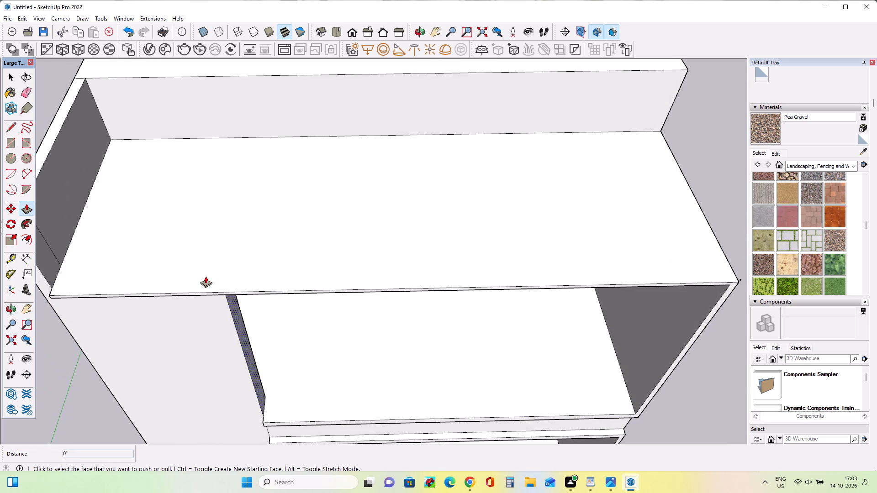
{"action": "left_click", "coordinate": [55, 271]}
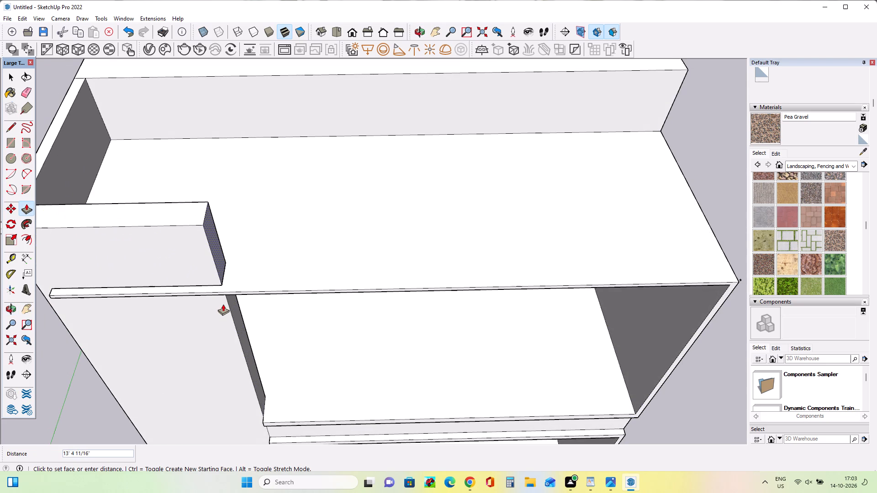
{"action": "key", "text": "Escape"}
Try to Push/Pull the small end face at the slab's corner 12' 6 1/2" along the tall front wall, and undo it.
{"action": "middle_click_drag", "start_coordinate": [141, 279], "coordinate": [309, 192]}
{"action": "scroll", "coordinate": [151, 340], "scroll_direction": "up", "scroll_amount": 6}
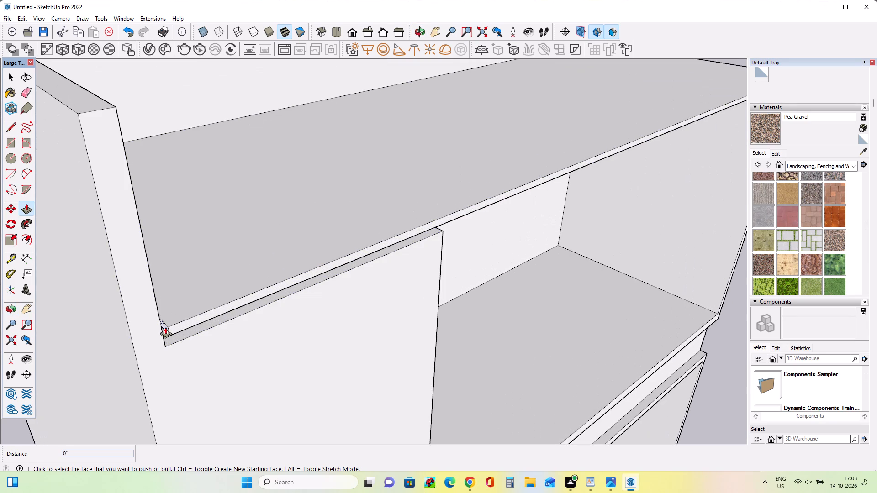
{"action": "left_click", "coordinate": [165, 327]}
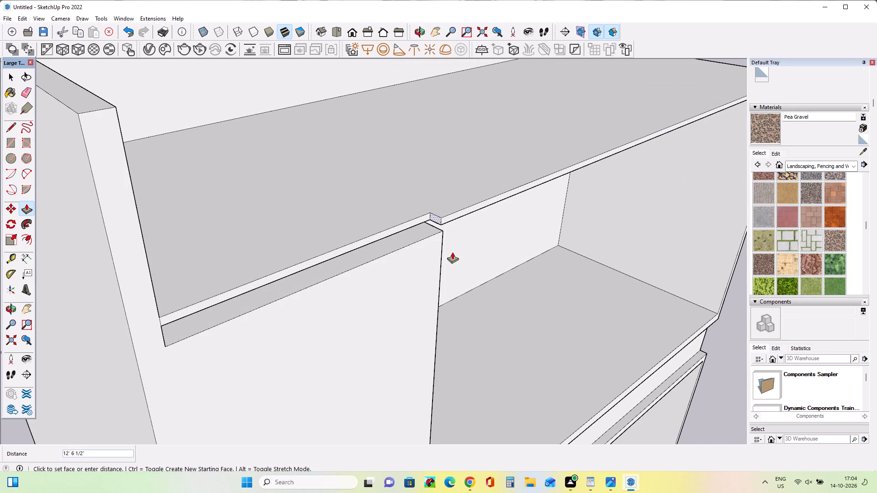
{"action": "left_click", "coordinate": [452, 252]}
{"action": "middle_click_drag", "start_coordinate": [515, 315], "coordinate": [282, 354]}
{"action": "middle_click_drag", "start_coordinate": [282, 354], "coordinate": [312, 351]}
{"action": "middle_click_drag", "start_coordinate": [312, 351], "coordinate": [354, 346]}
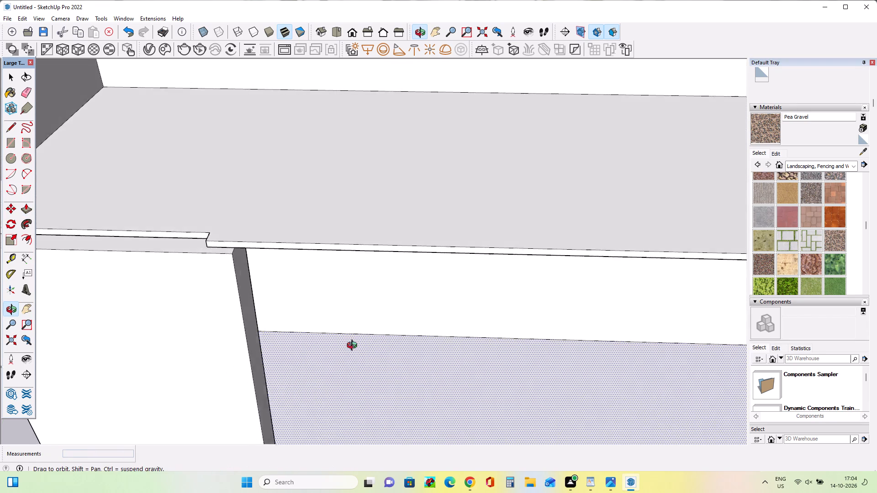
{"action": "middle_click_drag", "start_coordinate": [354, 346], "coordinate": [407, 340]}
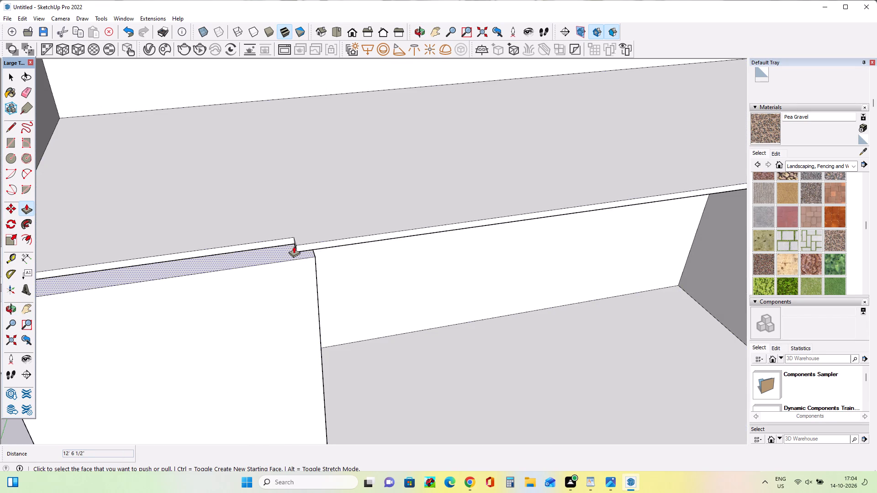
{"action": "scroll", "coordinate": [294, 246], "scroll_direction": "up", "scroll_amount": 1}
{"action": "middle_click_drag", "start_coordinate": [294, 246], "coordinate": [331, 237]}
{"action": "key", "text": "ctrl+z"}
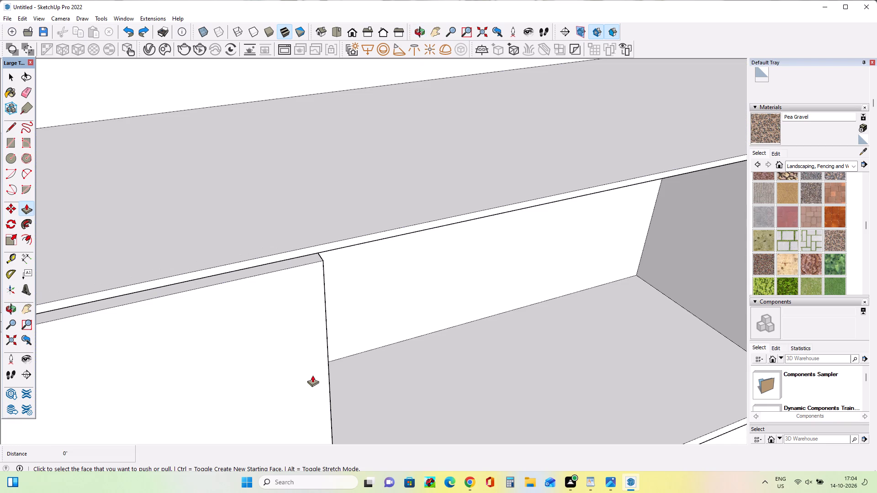
Undo the side wall's raise to roof level and the slab extrusion over the topmost balcony.
{"action": "key", "text": "ctrl+z"}
{"action": "key", "text": "ctrl+z"}
Push/Pull the narrow top face of the side wall behind the tall front wall up 8' 2 3/4" to roof level.
{"action": "scroll", "coordinate": [342, 346], "scroll_direction": "down", "scroll_amount": 5}
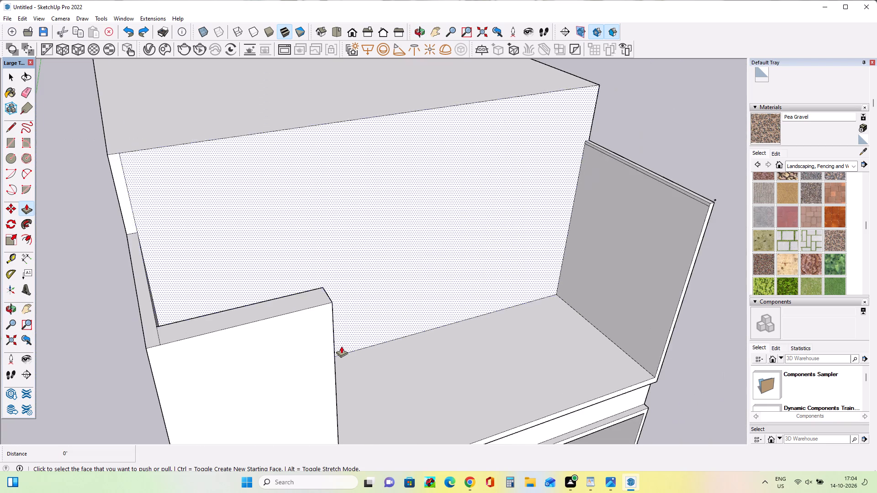
{"action": "scroll", "coordinate": [341, 346], "scroll_direction": "down", "scroll_amount": 2}
{"action": "scroll", "coordinate": [498, 288], "scroll_direction": "up", "scroll_amount": 3}
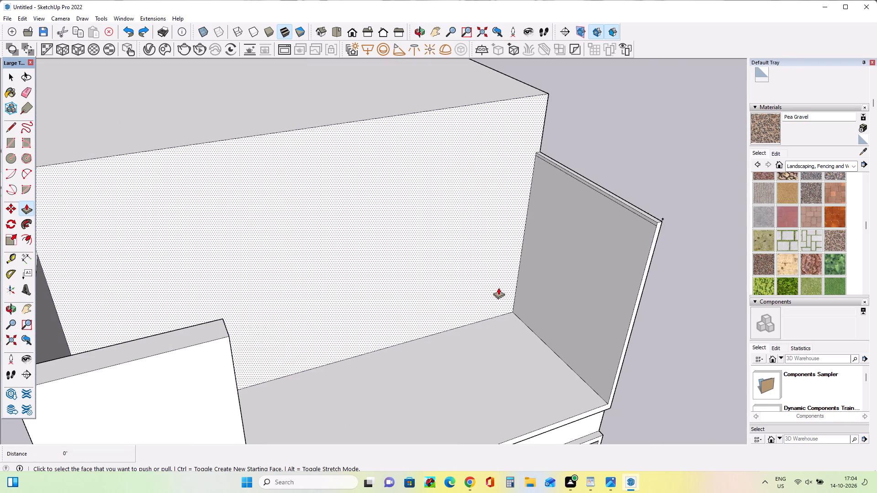
{"action": "scroll", "coordinate": [254, 325], "scroll_direction": "down", "scroll_amount": 4}
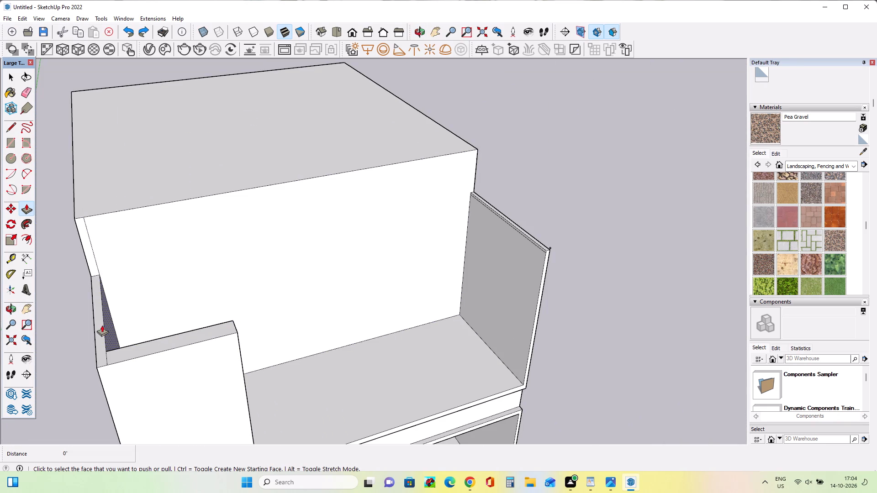
{"action": "left_click", "coordinate": [100, 325]}
{"action": "left_click", "coordinate": [125, 205]}
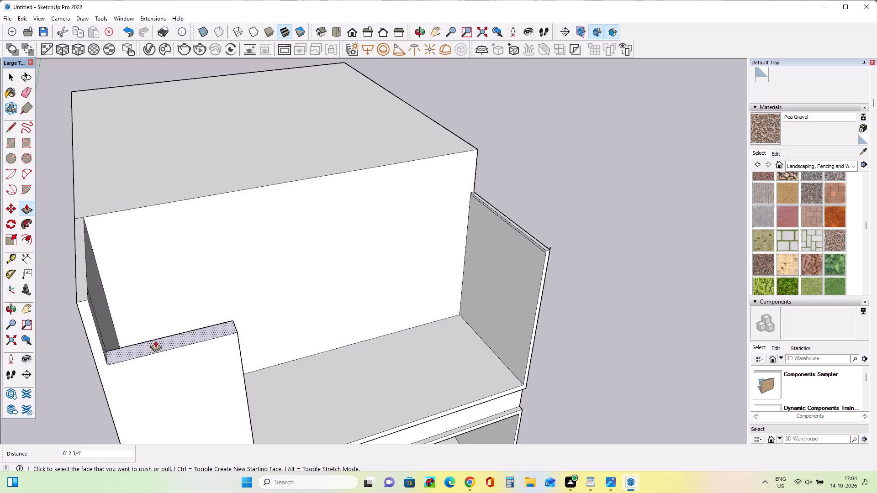
Push/Pull the tall front wall's top face up 8' 2 3/4", level with the raised side wall.
{"action": "left_click", "coordinate": [155, 341]}
{"action": "left_click", "coordinate": [81, 292]}
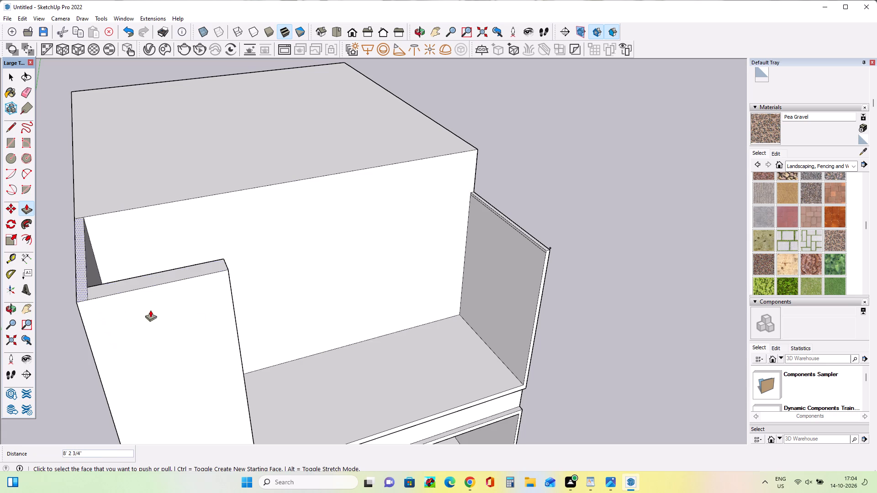
Push/Pull the thin strip on the topmost side wall 40' 6 11/16" across to the tall front wall's edge, forming the slab.
{"action": "middle_click", "coordinate": [243, 313]}
{"action": "scroll", "coordinate": [533, 251], "scroll_direction": "up", "scroll_amount": 4}
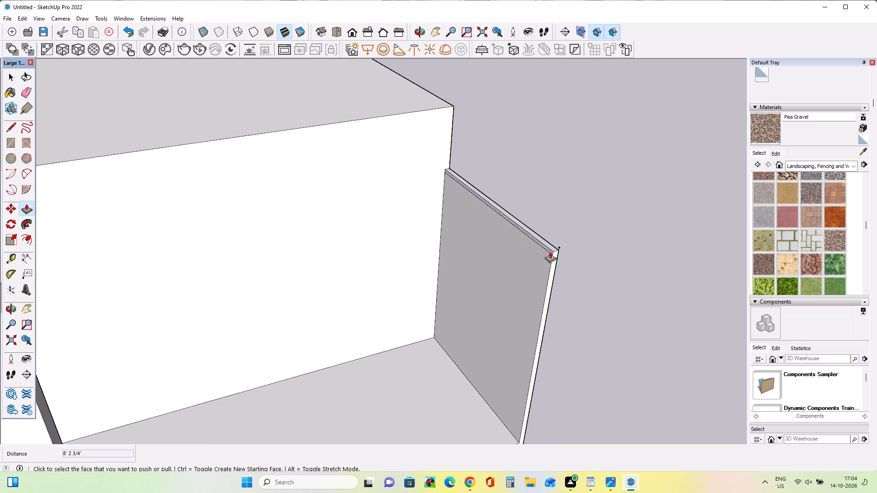
{"action": "left_click", "coordinate": [550, 252]}
{"action": "scroll", "coordinate": [215, 360], "scroll_direction": "down", "scroll_amount": 3}
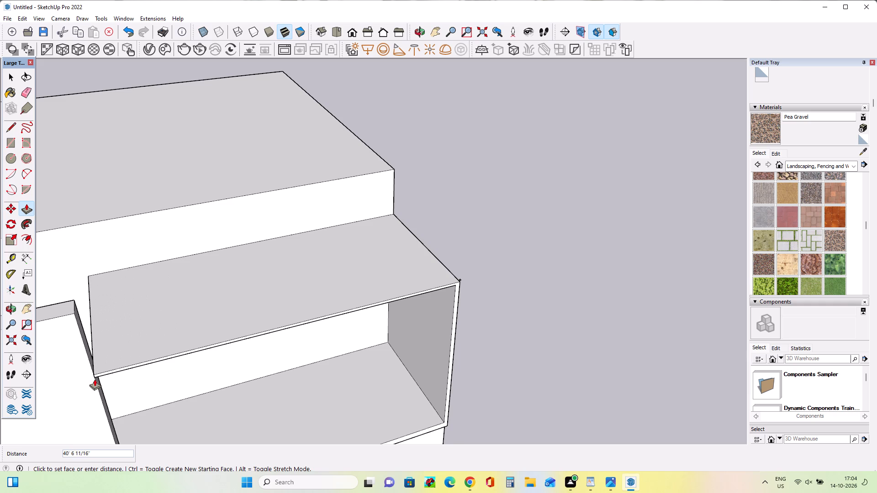
{"action": "left_click", "coordinate": [95, 379]}
Examine the topmost balcony's slab and raised walls from above, from below and from the side.
{"action": "middle_click_drag", "start_coordinate": [132, 349], "coordinate": [239, 270]}
{"action": "scroll", "coordinate": [169, 338], "scroll_direction": "up", "scroll_amount": 4}
{"action": "scroll", "coordinate": [267, 356], "scroll_direction": "down", "scroll_amount": 1}
{"action": "middle_click", "coordinate": [262, 358]}
{"action": "middle_click_drag", "start_coordinate": [229, 367], "coordinate": [189, 373]}
{"action": "scroll", "coordinate": [150, 371], "scroll_direction": "down", "scroll_amount": 7}
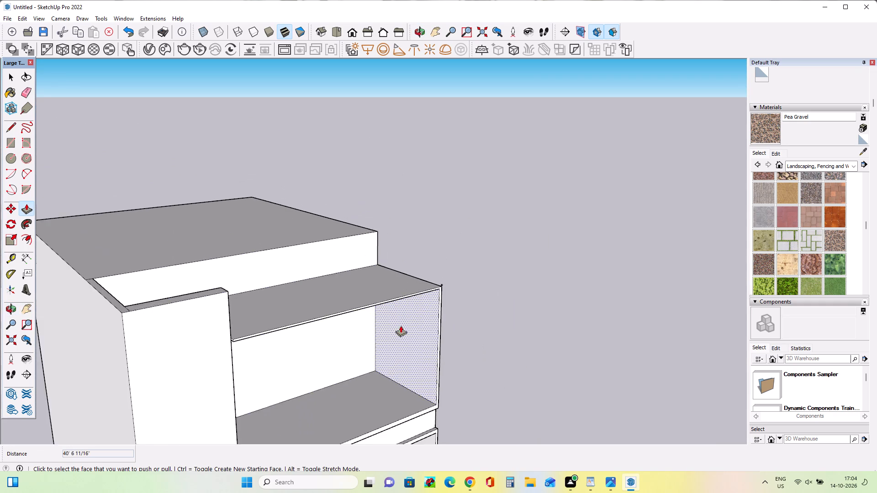
{"action": "middle_click_drag", "start_coordinate": [331, 359], "coordinate": [171, 423]}
{"action": "middle_click_drag", "start_coordinate": [278, 332], "coordinate": [277, 289]}
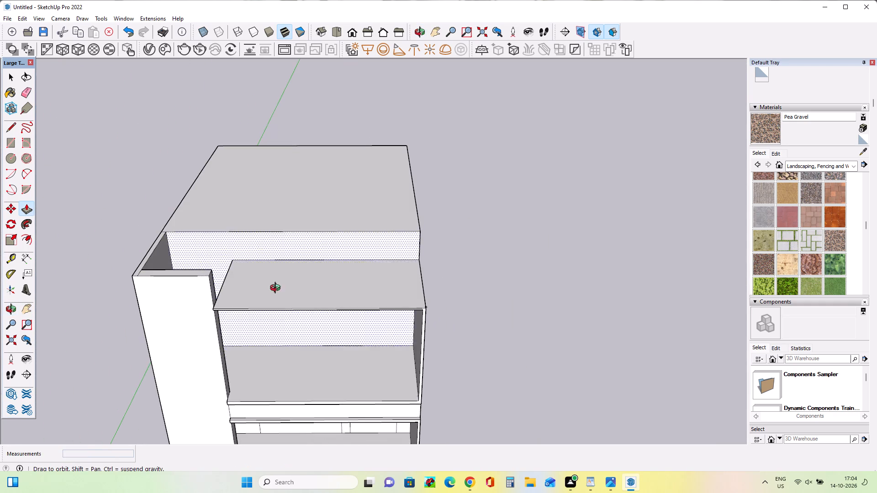
{"action": "middle_click_drag", "start_coordinate": [277, 289], "coordinate": [304, 136]}
{"action": "scroll", "coordinate": [305, 136], "scroll_direction": "down", "scroll_amount": 1}
{"action": "middle_click_drag", "start_coordinate": [301, 355], "coordinate": [58, 339]}
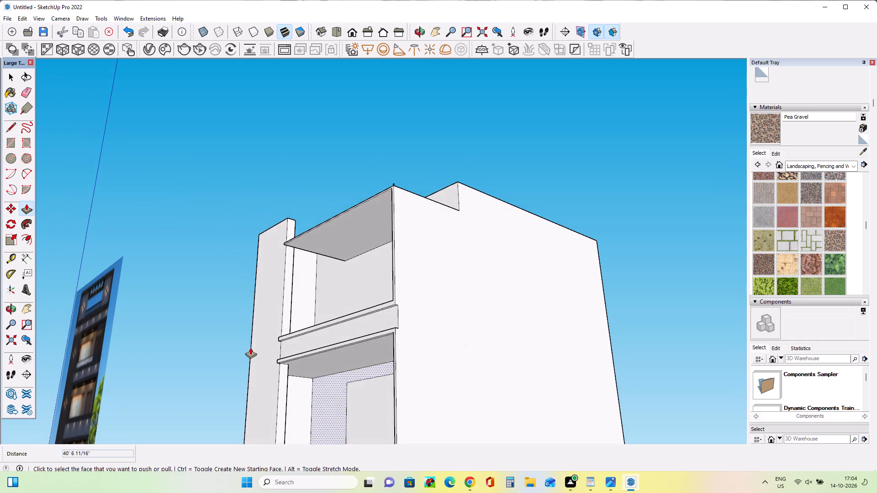
{"action": "middle_click_drag", "start_coordinate": [322, 348], "coordinate": [488, 481]}
{"action": "middle_click_drag", "start_coordinate": [375, 260], "coordinate": [424, 357]}
{"action": "middle_click_drag", "start_coordinate": [430, 364], "coordinate": [436, 376]}
{"action": "middle_click", "coordinate": [439, 380]}
{"action": "middle_click", "coordinate": [449, 389]}
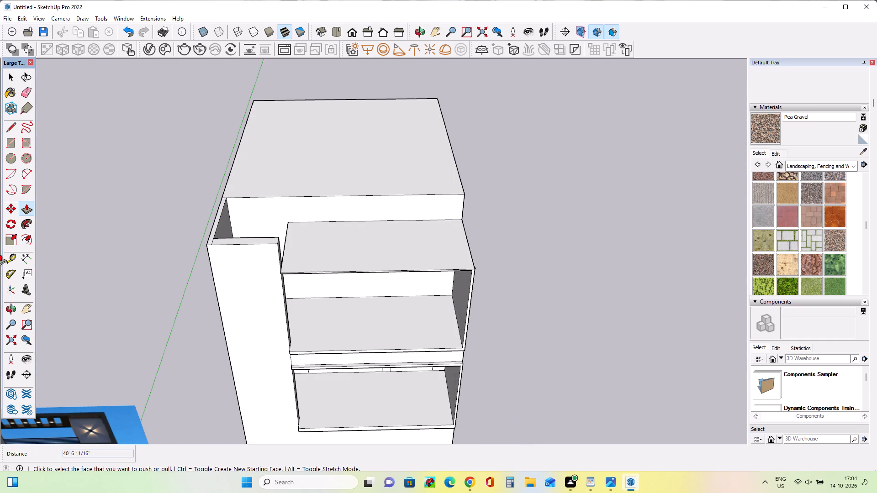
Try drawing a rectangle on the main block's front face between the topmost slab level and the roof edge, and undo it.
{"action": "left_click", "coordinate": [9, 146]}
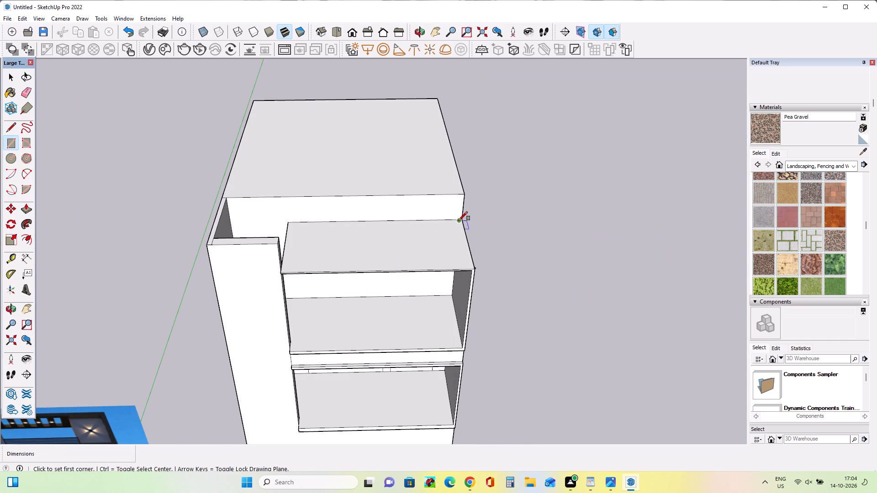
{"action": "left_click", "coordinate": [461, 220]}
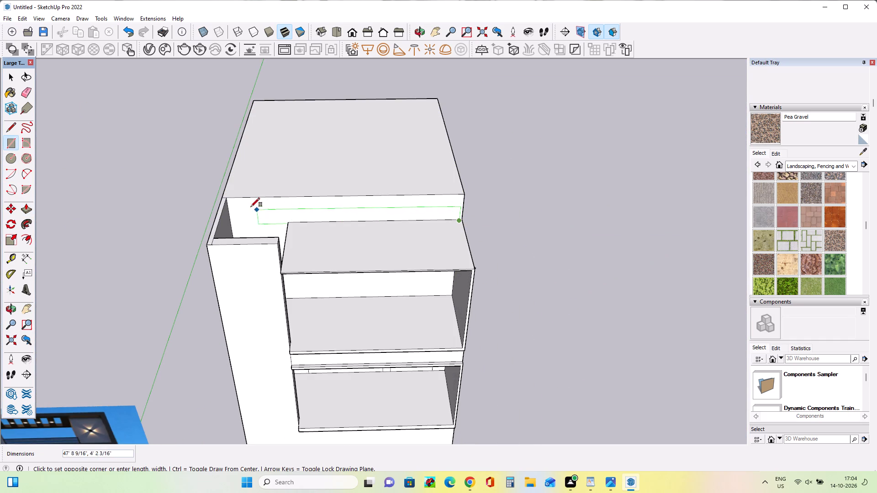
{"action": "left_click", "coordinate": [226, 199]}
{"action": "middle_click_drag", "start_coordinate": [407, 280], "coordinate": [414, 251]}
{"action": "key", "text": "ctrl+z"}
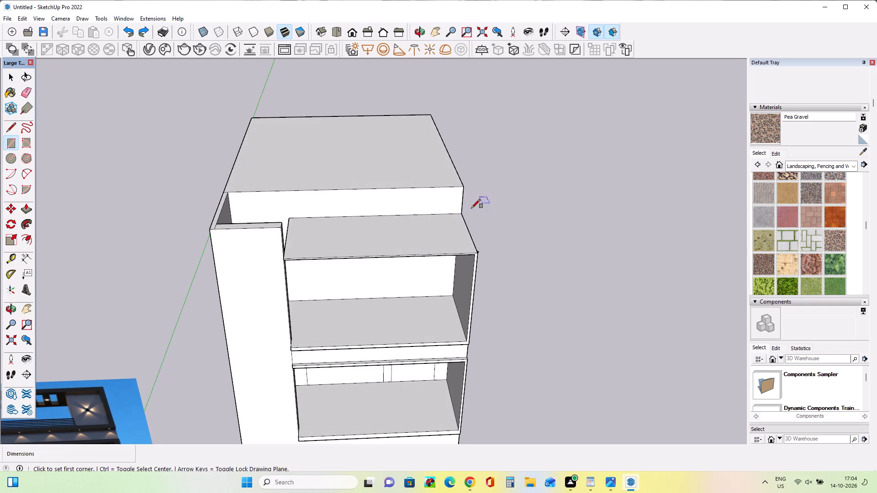
Draw a rectangle about 54' 7 3/8" by 7' 1/4" on the main block's front face, from the slab's rear corner to the roof edge.
{"action": "scroll", "coordinate": [462, 215], "scroll_direction": "up", "scroll_amount": 8}
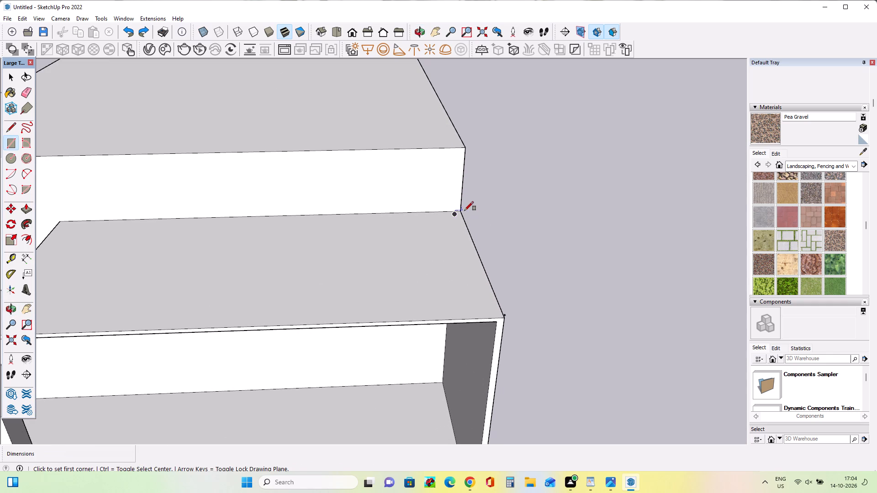
{"action": "left_click", "coordinate": [461, 213]}
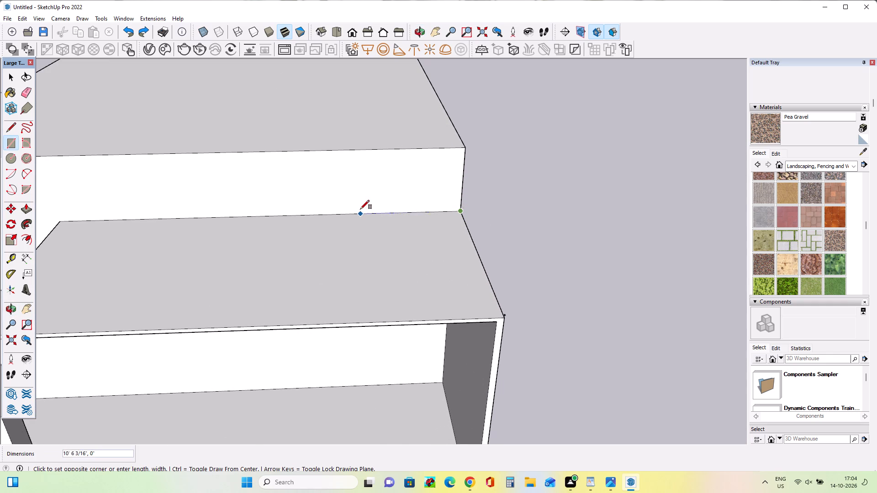
{"action": "scroll", "coordinate": [360, 209], "scroll_direction": "down", "scroll_amount": 4}
{"action": "left_click", "coordinate": [50, 180]}
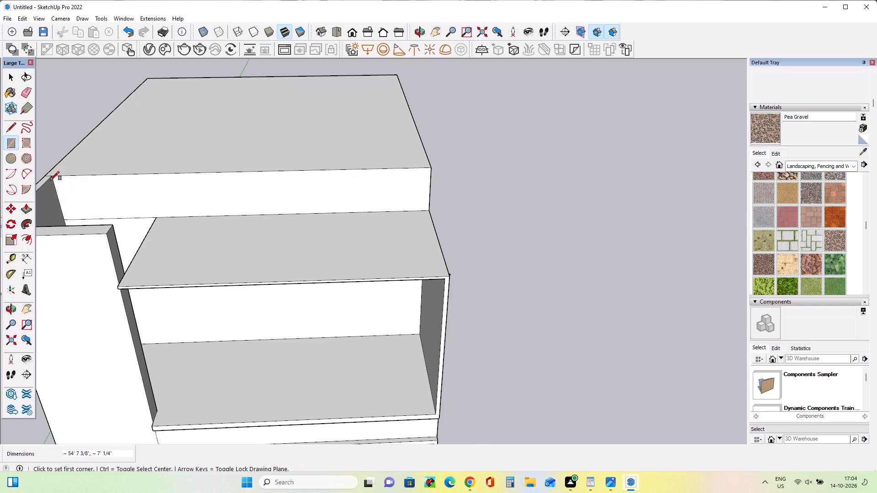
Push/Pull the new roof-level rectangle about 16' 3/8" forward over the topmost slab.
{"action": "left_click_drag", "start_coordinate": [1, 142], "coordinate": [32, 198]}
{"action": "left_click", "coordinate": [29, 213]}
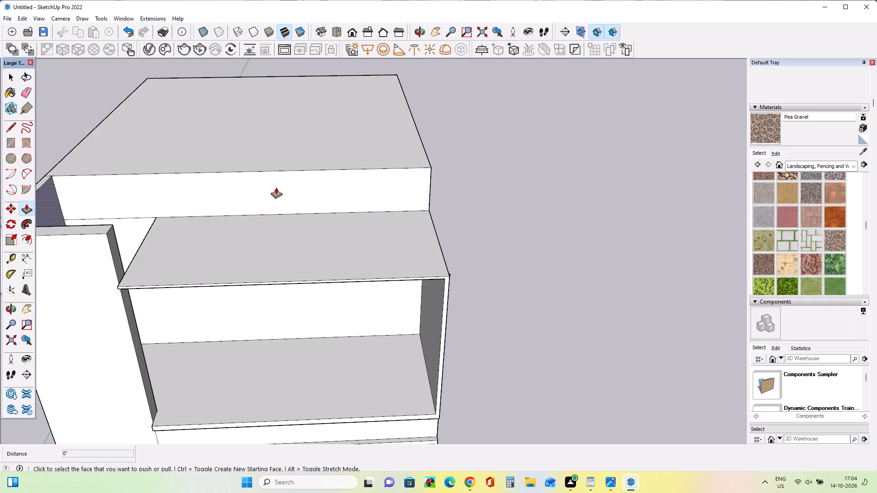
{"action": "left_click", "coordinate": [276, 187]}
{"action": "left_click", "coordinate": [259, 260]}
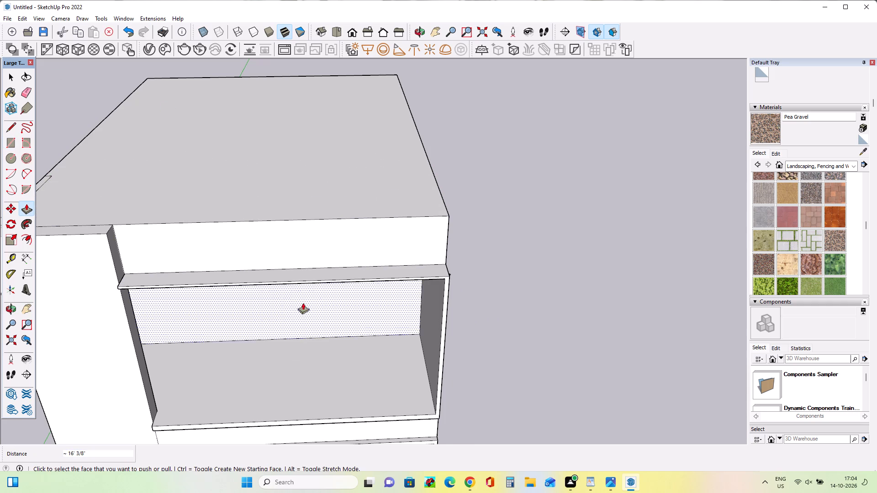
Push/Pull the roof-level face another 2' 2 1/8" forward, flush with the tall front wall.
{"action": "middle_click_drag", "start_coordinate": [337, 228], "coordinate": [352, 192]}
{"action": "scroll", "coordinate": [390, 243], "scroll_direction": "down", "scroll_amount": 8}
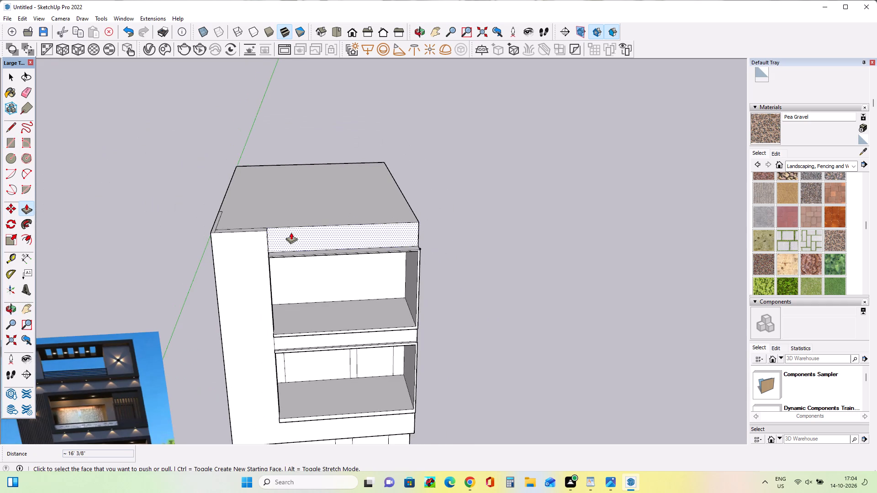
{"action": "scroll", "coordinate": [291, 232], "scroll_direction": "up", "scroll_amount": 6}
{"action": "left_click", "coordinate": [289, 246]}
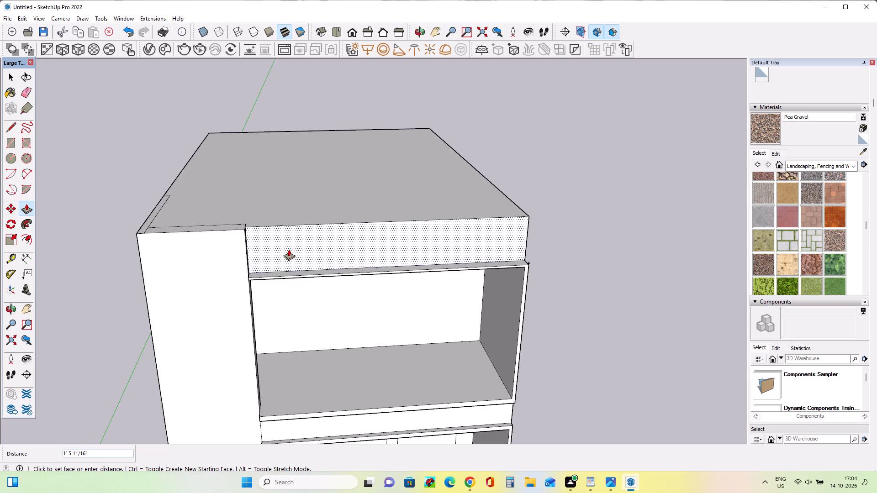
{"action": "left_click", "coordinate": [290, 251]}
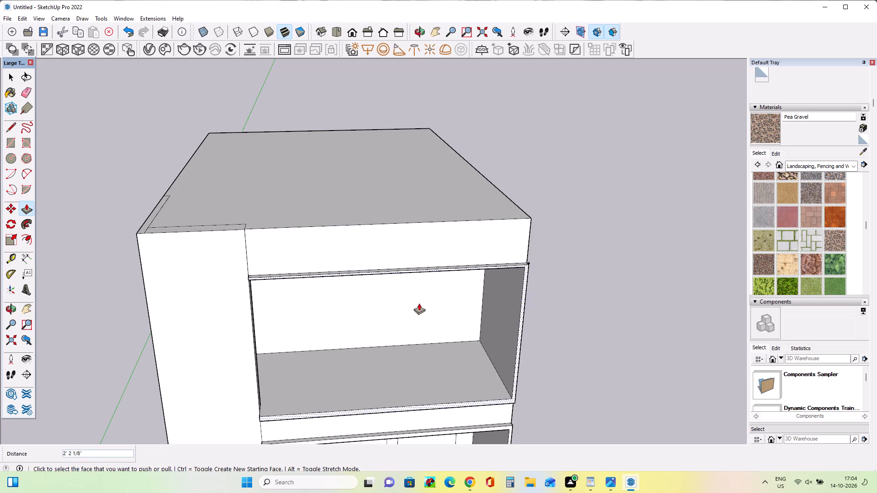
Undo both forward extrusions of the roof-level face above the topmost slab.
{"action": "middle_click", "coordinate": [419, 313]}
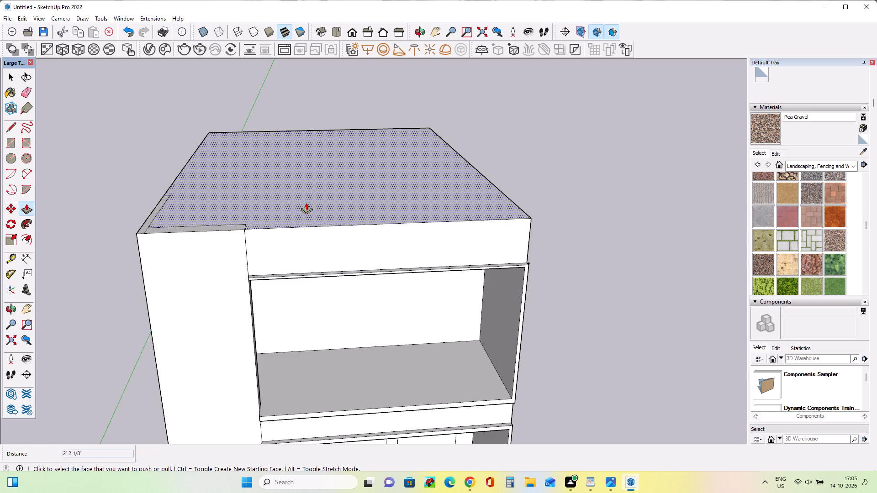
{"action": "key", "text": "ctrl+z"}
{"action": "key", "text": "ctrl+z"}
Push/Pull the main block's top face up about 21' 8 3/8".
{"action": "middle_click_drag", "start_coordinate": [407, 164], "coordinate": [369, 205]}
{"action": "left_click", "coordinate": [397, 149]}
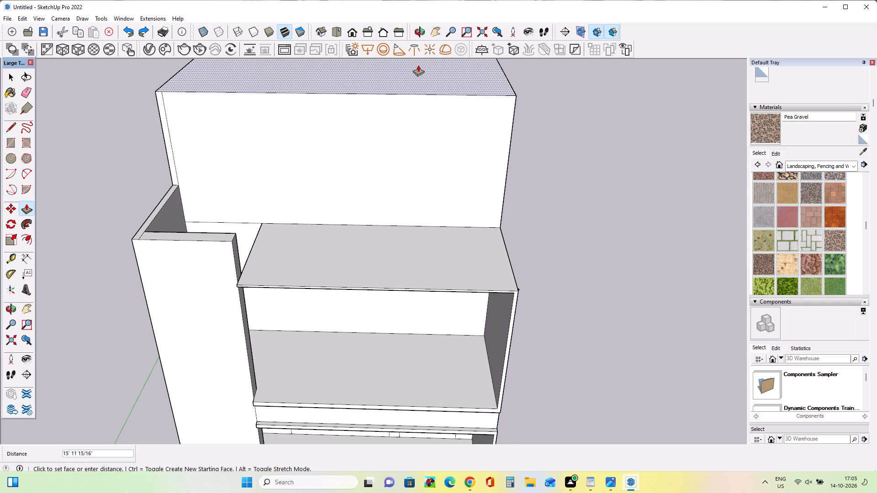
{"action": "scroll", "coordinate": [422, 65], "scroll_direction": "down", "scroll_amount": 8}
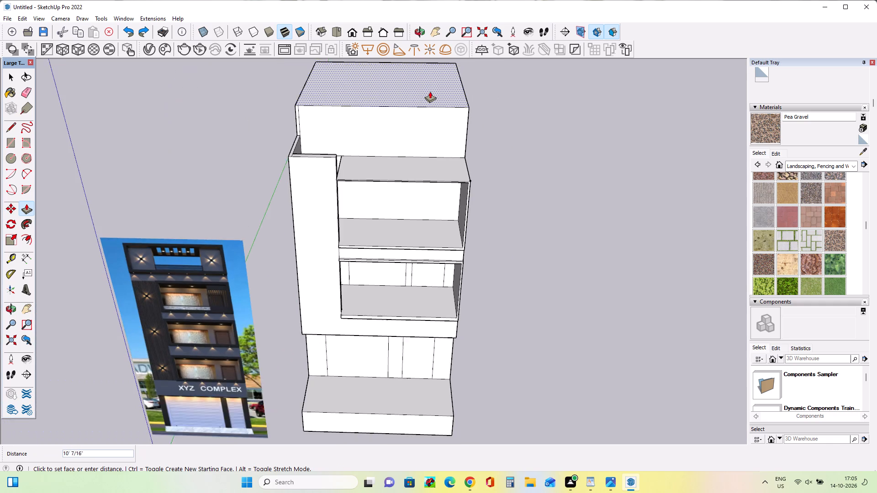
{"action": "left_click", "coordinate": [433, 60]}
{"action": "middle_click_drag", "start_coordinate": [492, 290], "coordinate": [533, 168]}
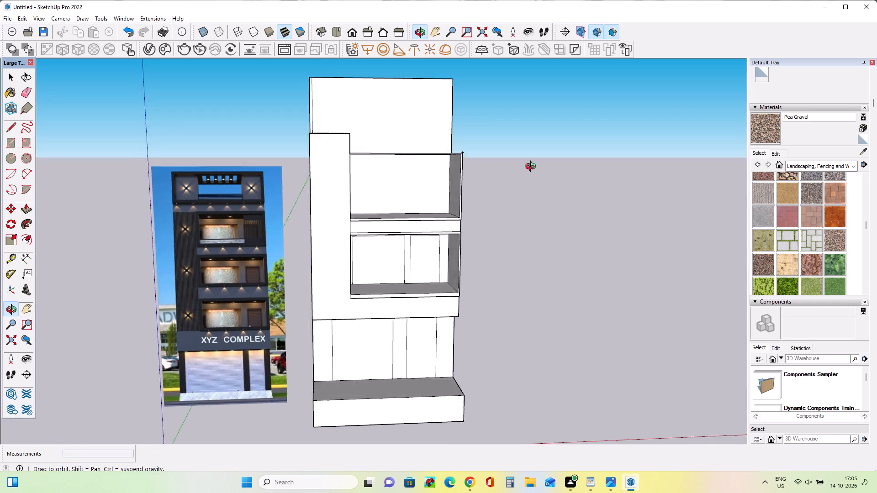
{"action": "middle_click_drag", "start_coordinate": [533, 168], "coordinate": [533, 165]}
{"action": "scroll", "coordinate": [533, 165], "scroll_direction": "down", "scroll_amount": 2}
{"action": "middle_click_drag", "start_coordinate": [518, 174], "coordinate": [479, 205]}
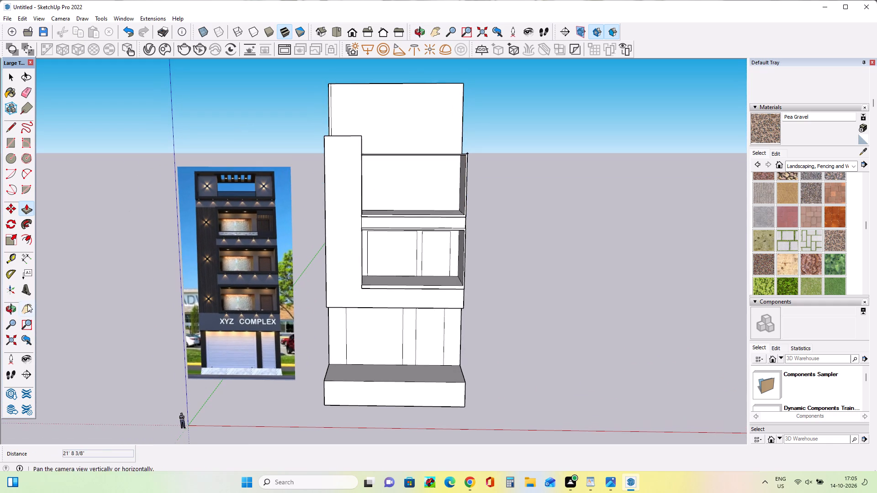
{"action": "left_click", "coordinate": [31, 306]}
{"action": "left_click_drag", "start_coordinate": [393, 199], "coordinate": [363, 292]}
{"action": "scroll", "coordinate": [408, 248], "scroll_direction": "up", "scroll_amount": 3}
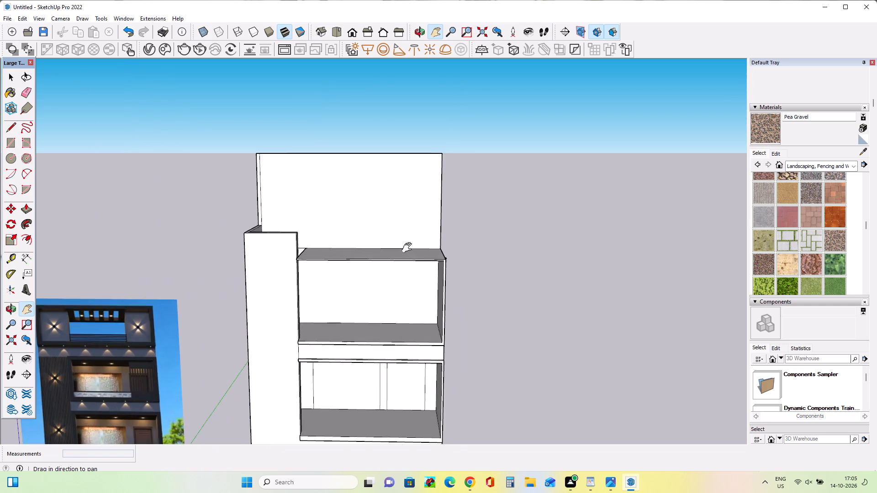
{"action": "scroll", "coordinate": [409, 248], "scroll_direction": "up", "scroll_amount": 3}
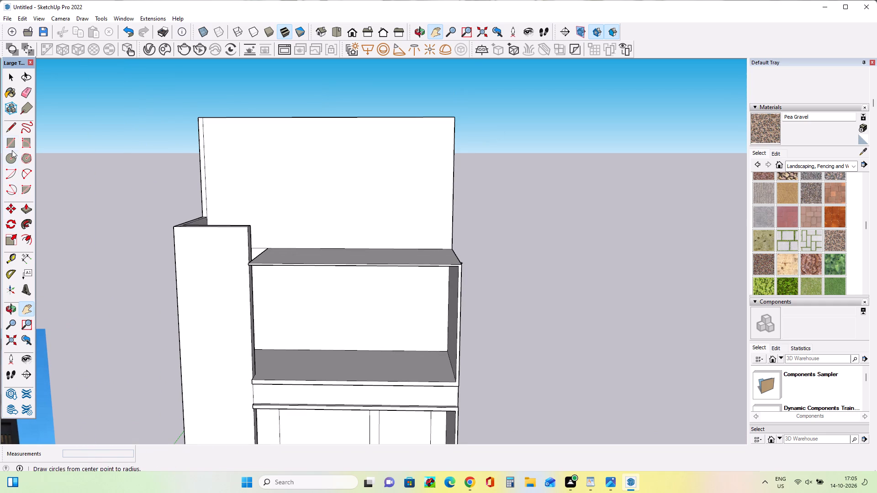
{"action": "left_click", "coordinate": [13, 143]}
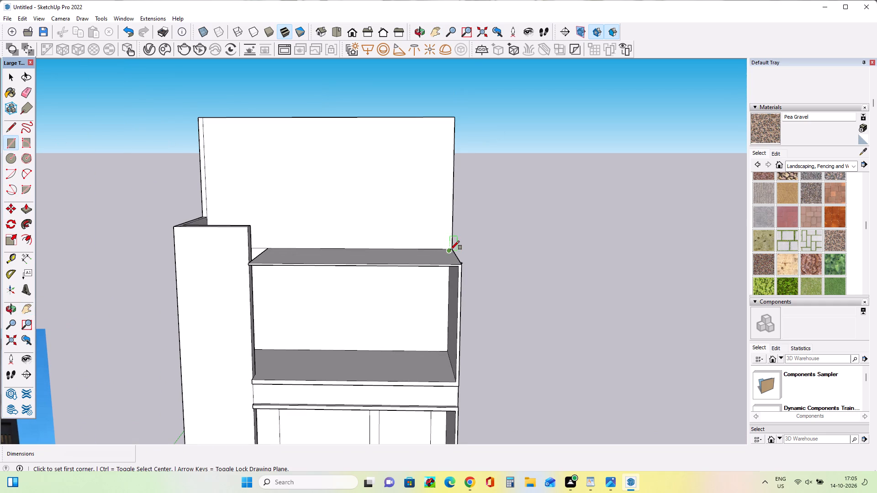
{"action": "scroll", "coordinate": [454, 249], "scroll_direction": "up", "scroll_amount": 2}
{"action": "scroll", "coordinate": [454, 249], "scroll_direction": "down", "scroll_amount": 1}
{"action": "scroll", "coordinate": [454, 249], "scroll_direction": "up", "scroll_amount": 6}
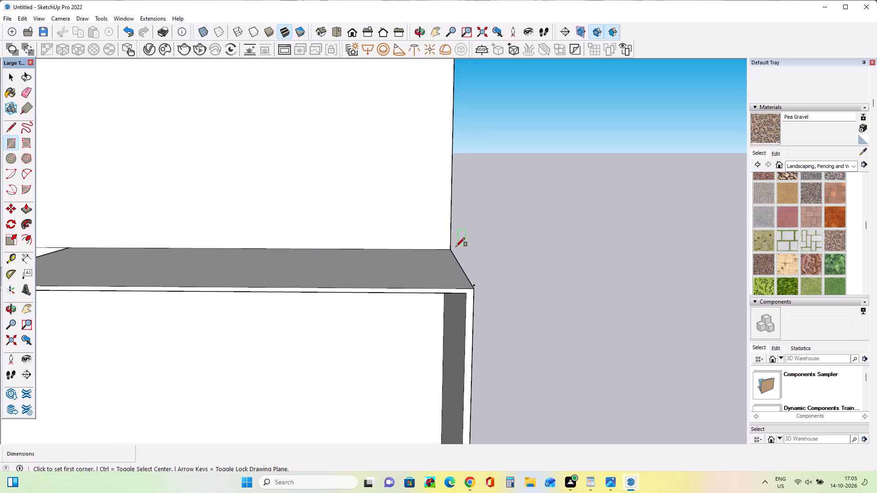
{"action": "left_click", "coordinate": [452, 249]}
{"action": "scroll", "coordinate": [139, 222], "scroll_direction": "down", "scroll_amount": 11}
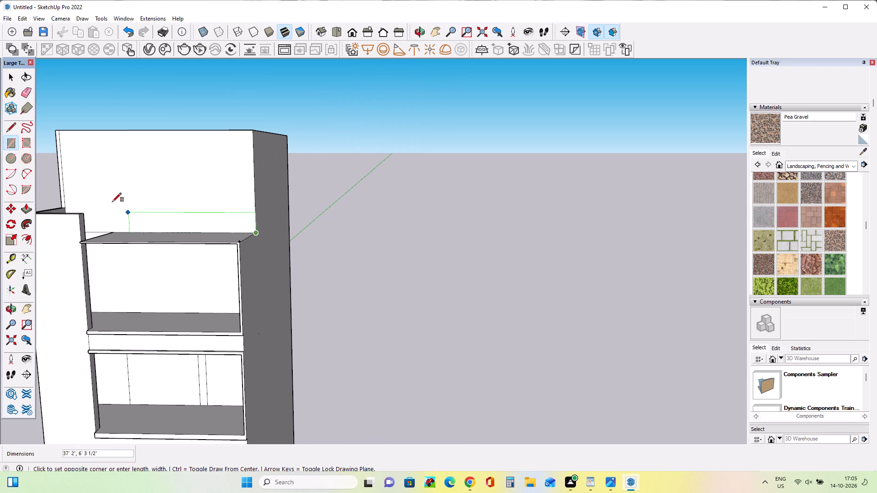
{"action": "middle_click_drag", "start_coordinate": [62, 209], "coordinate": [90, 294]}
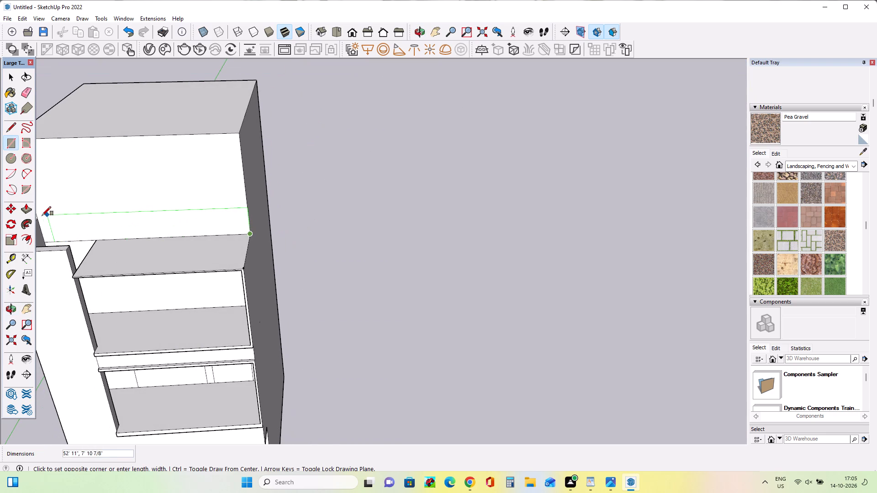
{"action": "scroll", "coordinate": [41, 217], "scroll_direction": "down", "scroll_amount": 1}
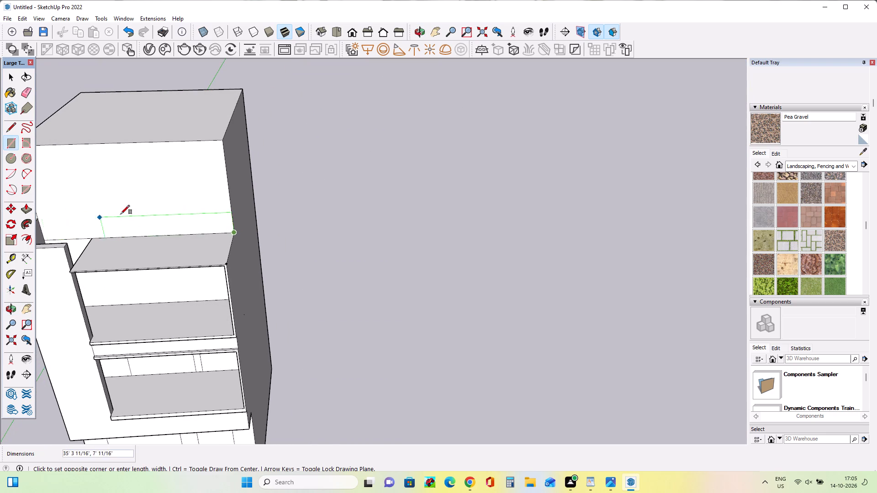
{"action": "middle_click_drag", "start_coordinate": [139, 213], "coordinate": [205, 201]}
Draw a rectangle about 54' 7 3/8" by 7' 1/4" on the main block's front face, from the topmost slab's rear corner to the side wall's top corner.
{"action": "left_click", "coordinate": [26, 304]}
{"action": "left_click_drag", "start_coordinate": [148, 226], "coordinate": [301, 202]}
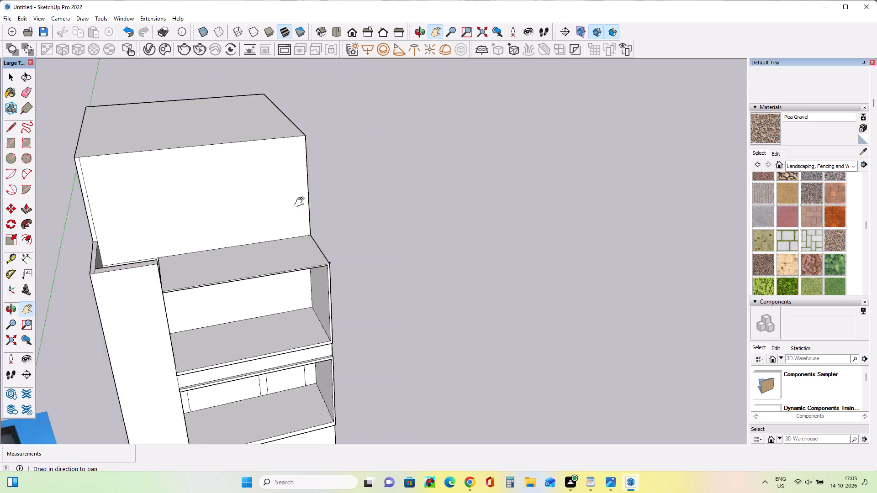
{"action": "left_click_drag", "start_coordinate": [301, 202], "coordinate": [371, 186]}
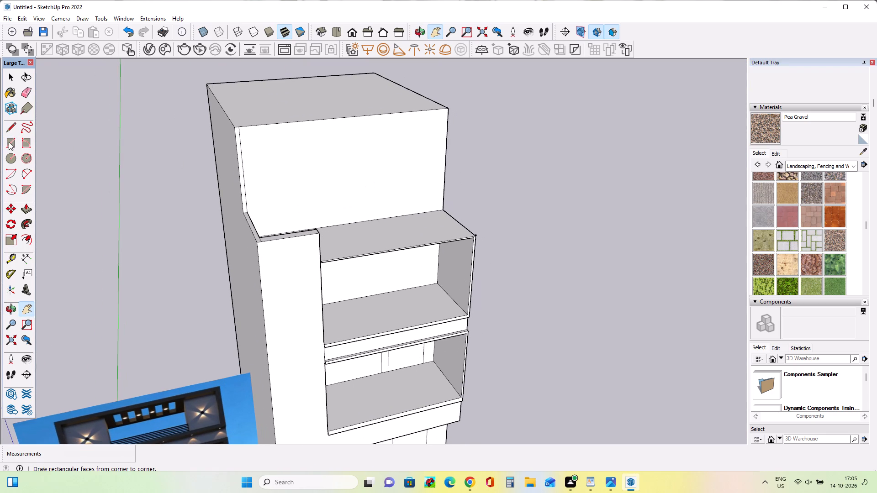
{"action": "left_click", "coordinate": [9, 141]}
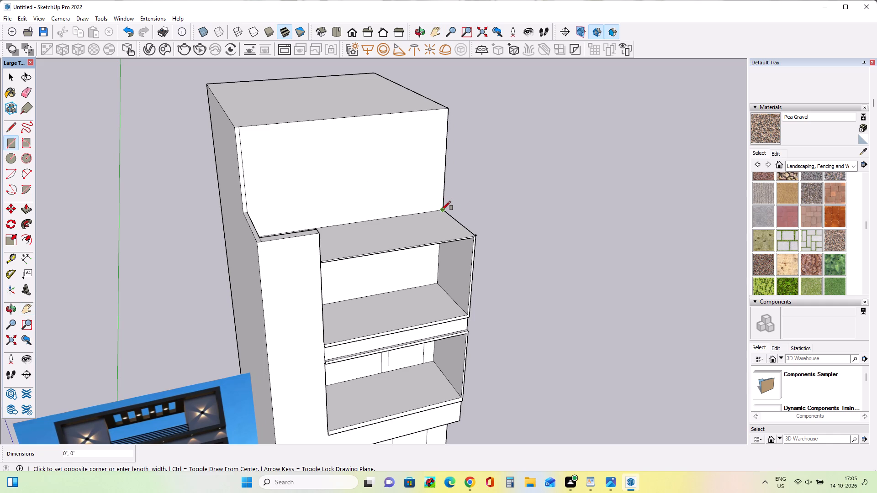
{"action": "left_click", "coordinate": [442, 210]}
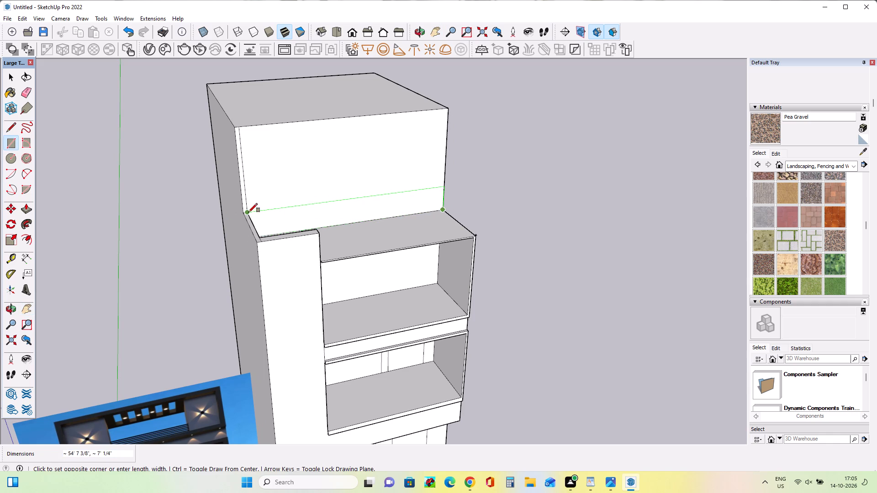
{"action": "left_click", "coordinate": [248, 212]}
{"action": "middle_click_drag", "start_coordinate": [362, 229], "coordinate": [271, 215]}
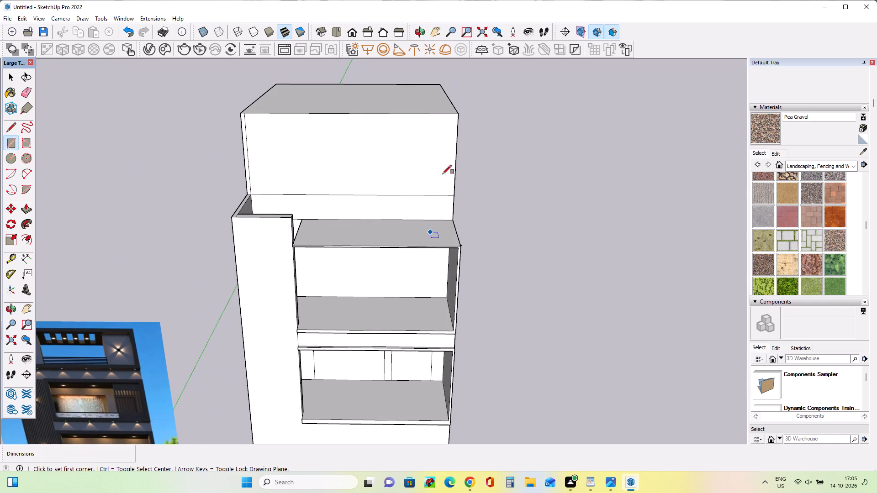
Push/Pull the new rectangle about 16' 3/8" forward over the topmost slab, and its exposed front face another 2' 5 1/8".
{"action": "left_click", "coordinate": [28, 205]}
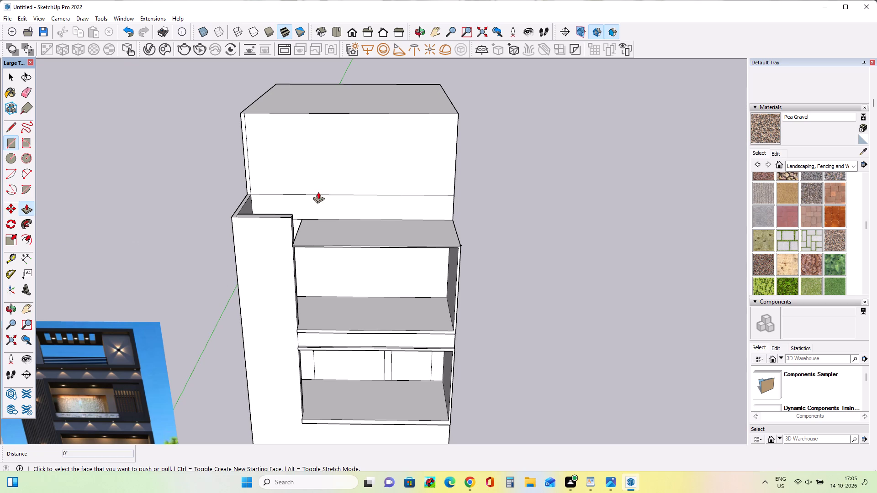
{"action": "left_click", "coordinate": [352, 200]}
{"action": "left_click", "coordinate": [332, 234]}
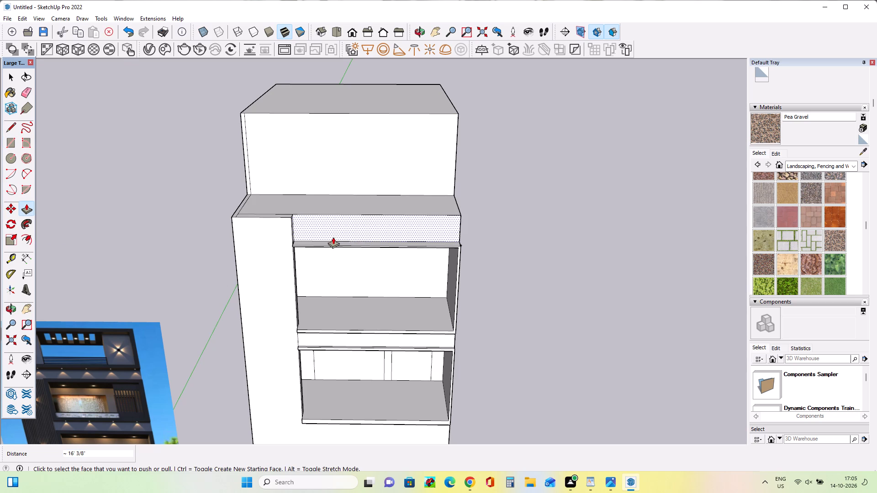
{"action": "left_click", "coordinate": [366, 231]}
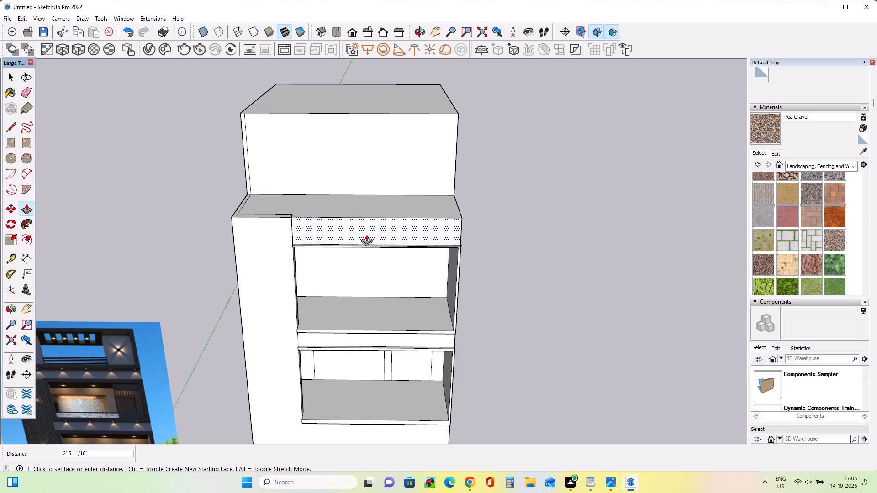
{"action": "left_click", "coordinate": [367, 234]}
{"action": "middle_click_drag", "start_coordinate": [397, 254], "coordinate": [405, 226]}
{"action": "middle_click_drag", "start_coordinate": [406, 219], "coordinate": [407, 202]}
{"action": "middle_click", "coordinate": [407, 202]}
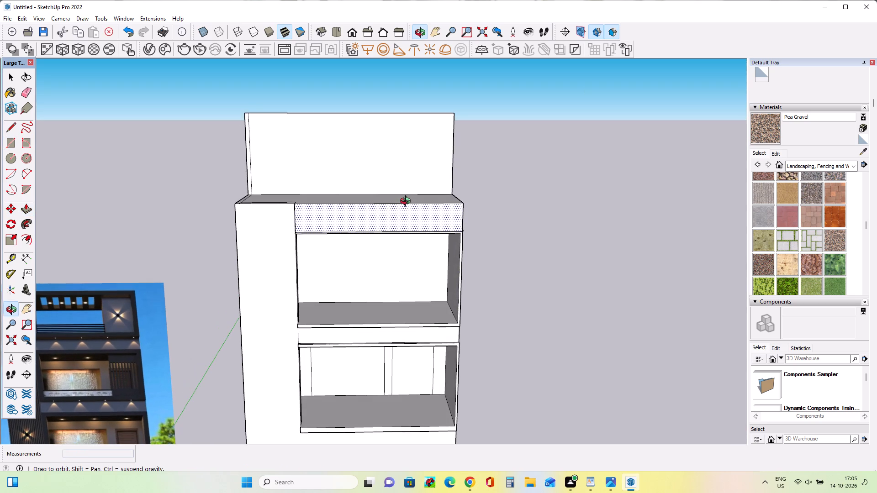
Push/Pull the top of the tall front wall up about 13' 3 1/16".
{"action": "scroll", "coordinate": [379, 227], "scroll_direction": "up", "scroll_amount": 3}
{"action": "middle_click_drag", "start_coordinate": [448, 247], "coordinate": [339, 273]}
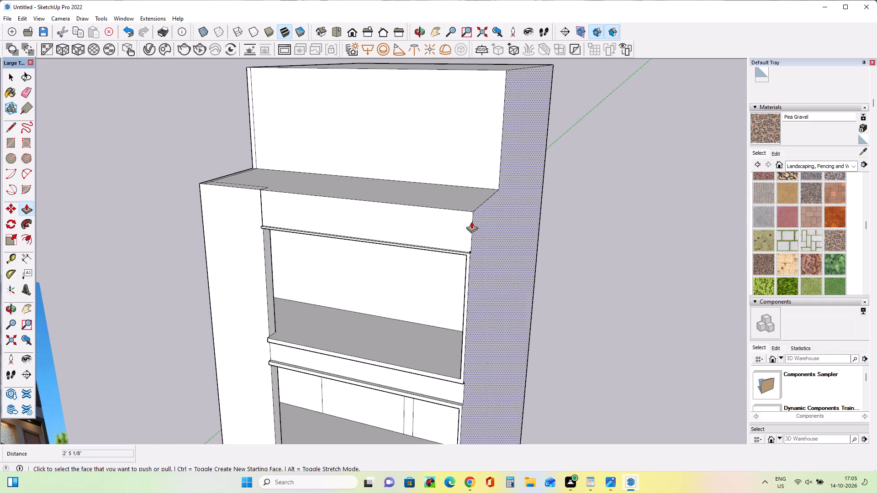
{"action": "middle_click_drag", "start_coordinate": [328, 233], "coordinate": [330, 241]}
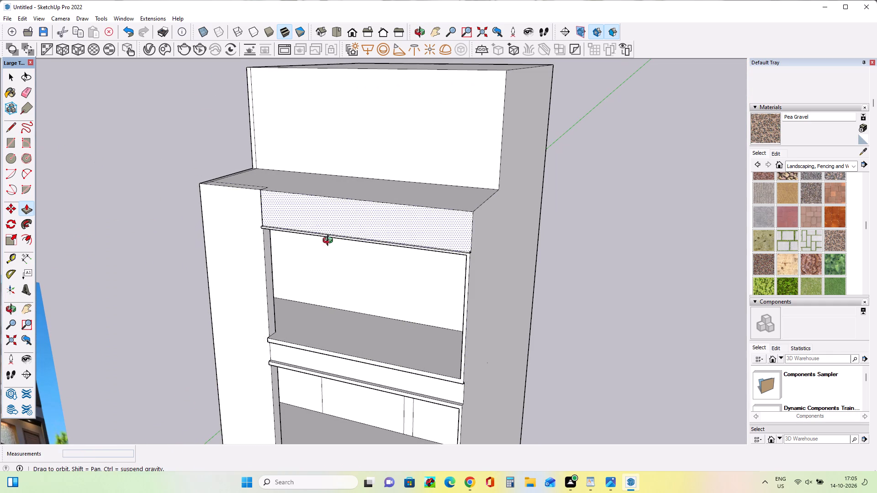
{"action": "middle_click_drag", "start_coordinate": [330, 241], "coordinate": [334, 250]}
{"action": "left_click", "coordinate": [246, 189]}
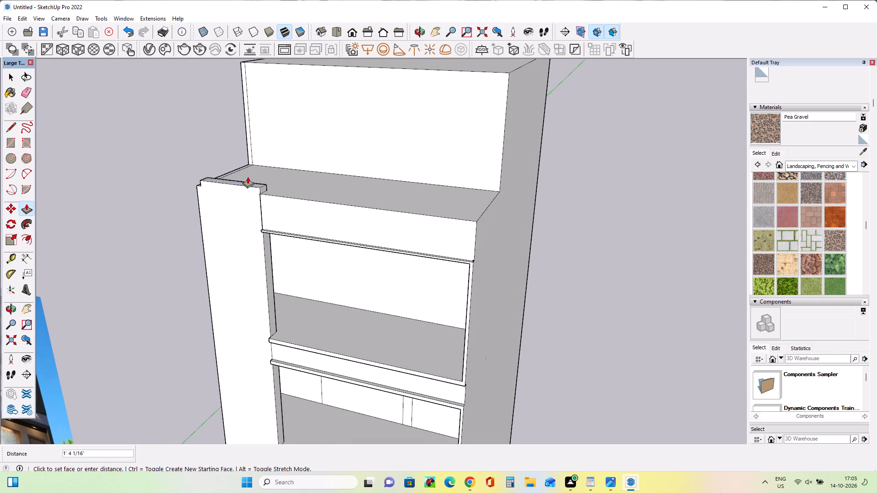
{"action": "left_click", "coordinate": [259, 119]}
Push/Pull the top of the adjoining thin side wall up about 13' 3 1/16", level with the raised front wall.
{"action": "middle_click_drag", "start_coordinate": [291, 261], "coordinate": [502, 193]}
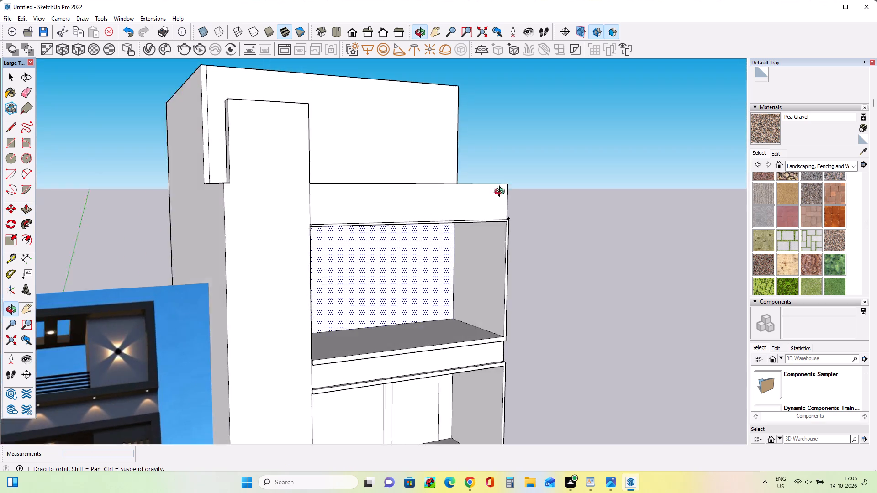
{"action": "middle_click_drag", "start_coordinate": [502, 193], "coordinate": [574, 205]}
{"action": "middle_click_drag", "start_coordinate": [326, 258], "coordinate": [349, 357]}
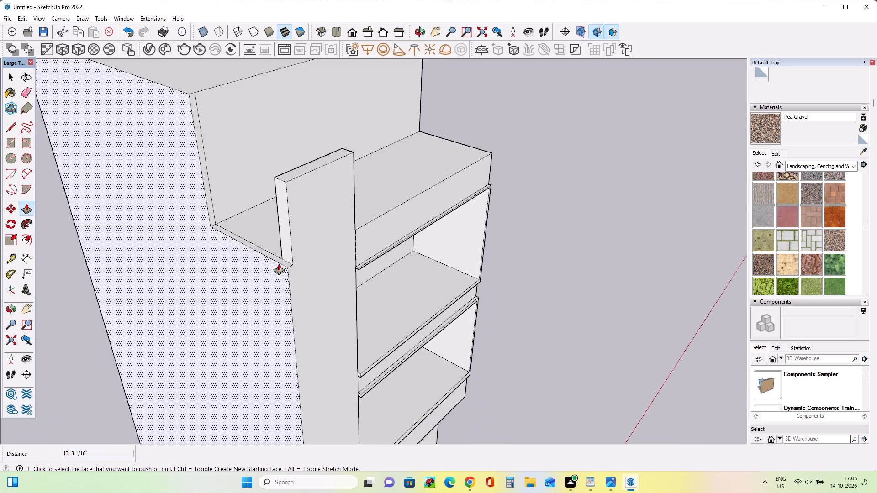
{"action": "left_click", "coordinate": [281, 261]}
{"action": "left_click", "coordinate": [302, 166]}
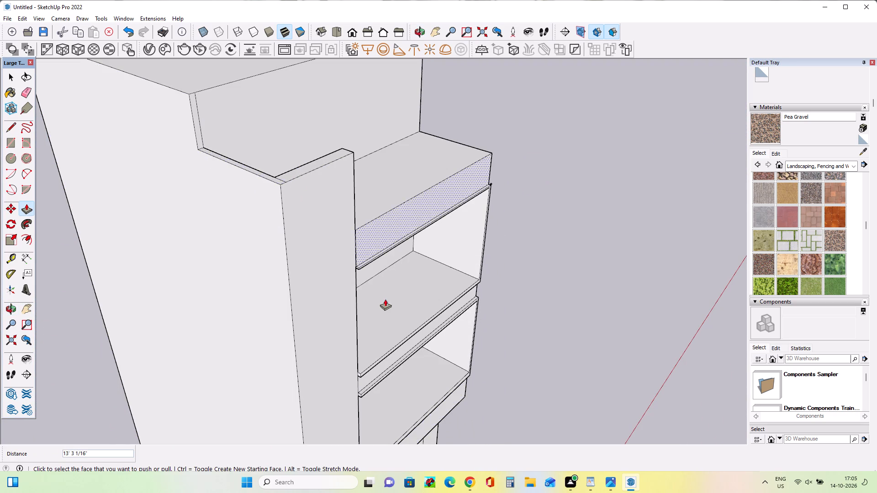
Draw a line about 41' 2" long across the band above the topmost balcony, just below and parallel to its top edge.
{"action": "middle_click_drag", "start_coordinate": [367, 290], "coordinate": [136, 226]}
{"action": "middle_click_drag", "start_coordinate": [386, 282], "coordinate": [403, 252]}
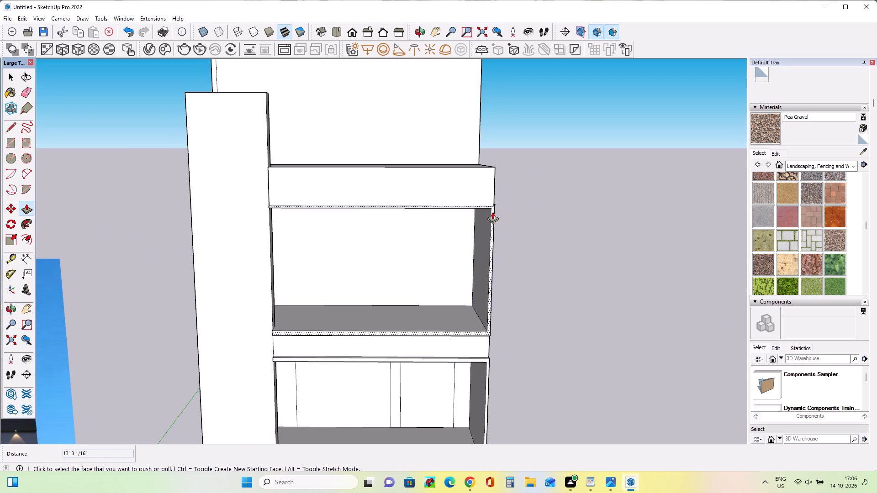
{"action": "scroll", "coordinate": [490, 154], "scroll_direction": "up", "scroll_amount": 2}
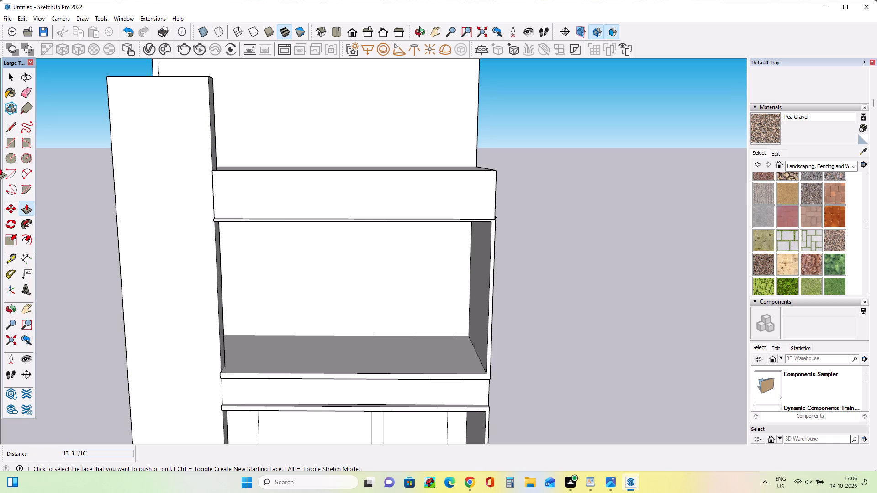
{"action": "left_click", "coordinate": [10, 127]}
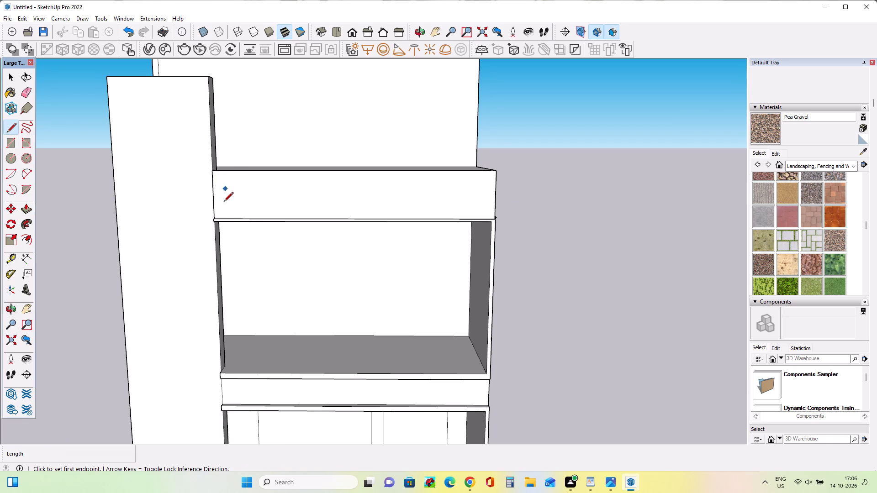
{"action": "middle_click_drag", "start_coordinate": [227, 208], "coordinate": [265, 259]}
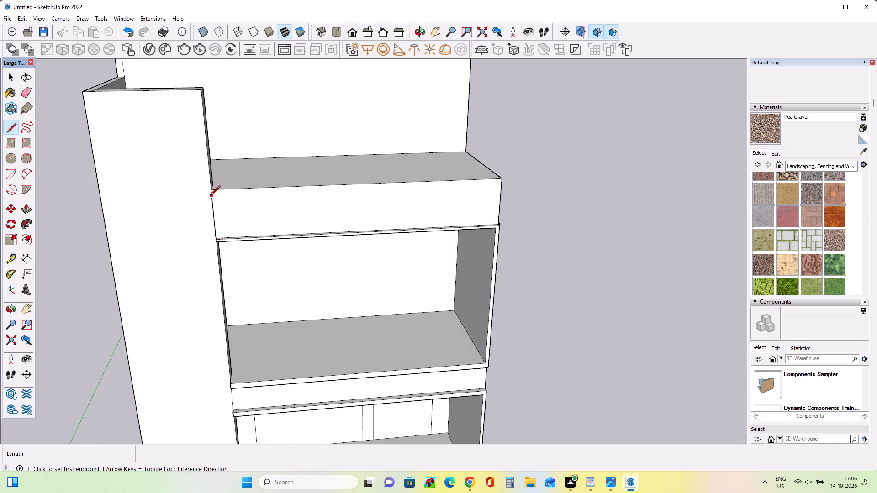
{"action": "scroll", "coordinate": [211, 195], "scroll_direction": "up", "scroll_amount": 3}
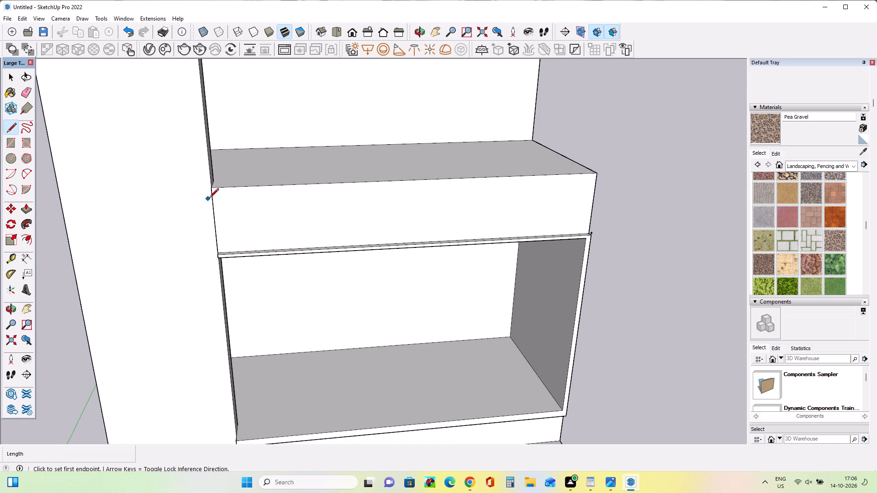
{"action": "left_click", "coordinate": [211, 195]}
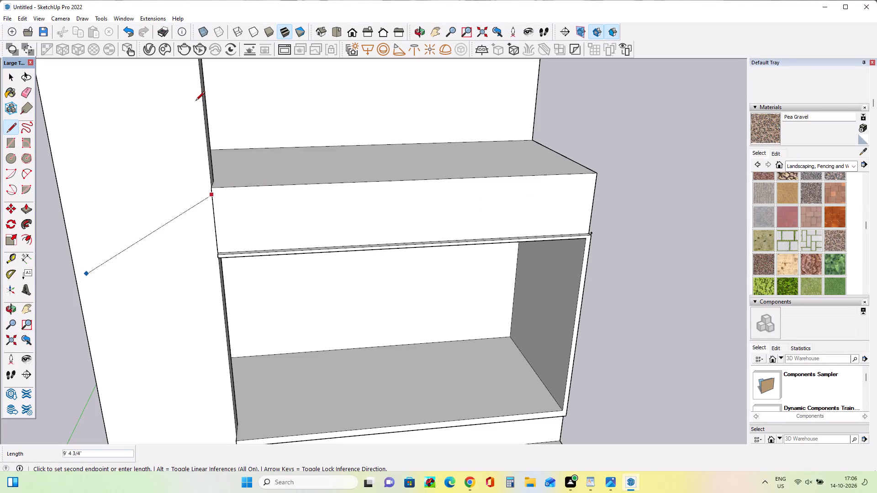
{"action": "left_click", "coordinate": [597, 179]}
{"action": "middle_click_drag", "start_coordinate": [588, 214], "coordinate": [580, 219]}
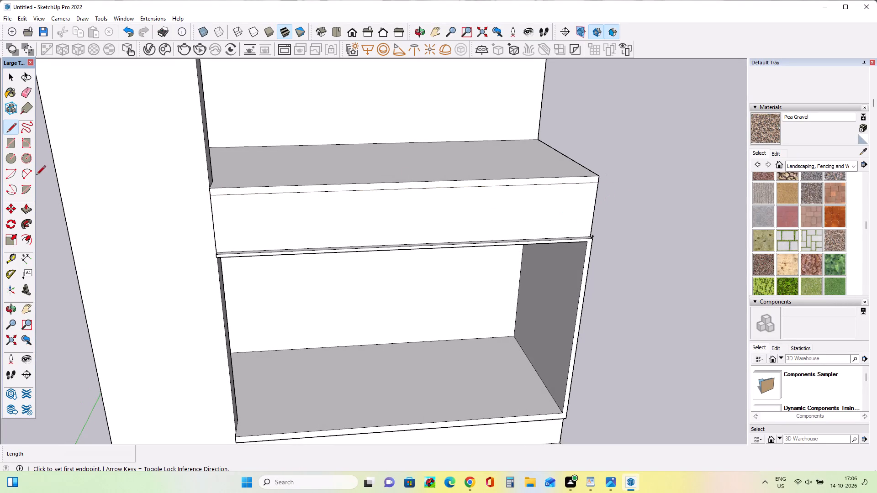
Push/Pull the thin strip along the band's top edge forward about 11 7/16" as a projecting ledge.
{"action": "left_click", "coordinate": [21, 207]}
{"action": "left_click", "coordinate": [283, 189]}
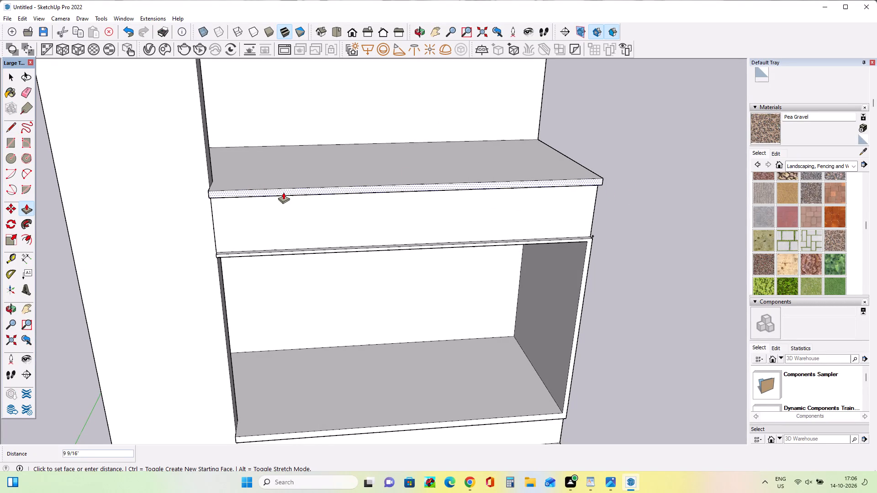
{"action": "left_click", "coordinate": [283, 192]}
{"action": "middle_click_drag", "start_coordinate": [292, 238], "coordinate": [317, 73]}
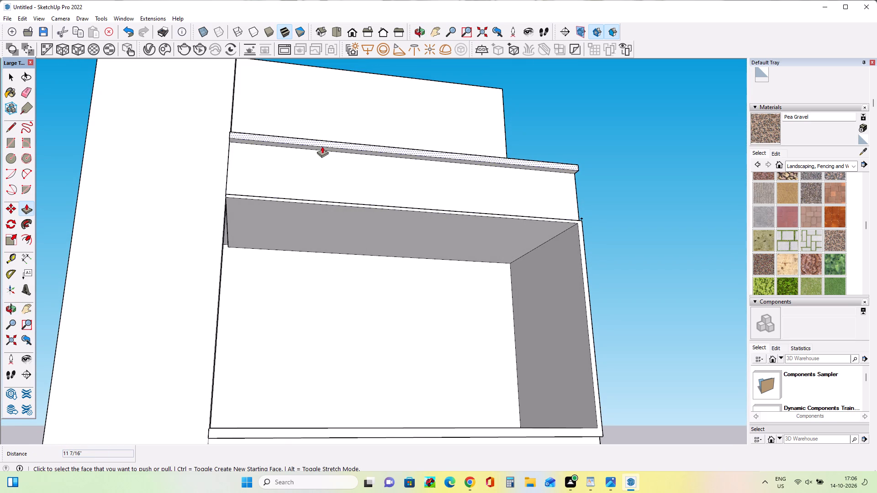
Push/Pull the projecting ledge along the top edge of the band above the topmost balcony by about 3 5/16".
{"action": "left_click", "coordinate": [322, 147]}
{"action": "left_click", "coordinate": [322, 145]}
Erase the small stray edge at the outer lower corner of the band above the topmost balcony.
{"action": "middle_click_drag", "start_coordinate": [313, 169], "coordinate": [312, 177]}
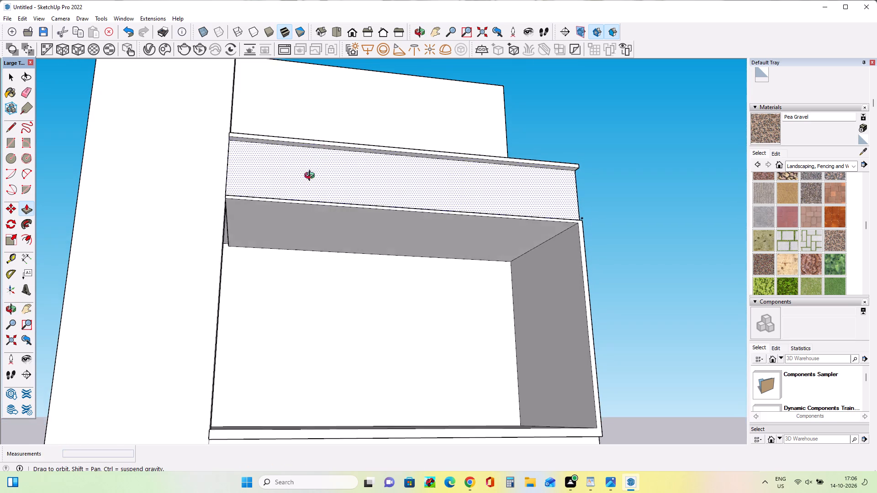
{"action": "middle_click_drag", "start_coordinate": [312, 177], "coordinate": [240, 313]}
{"action": "middle_click_drag", "start_coordinate": [333, 258], "coordinate": [319, 267]}
{"action": "middle_click", "coordinate": [315, 270]}
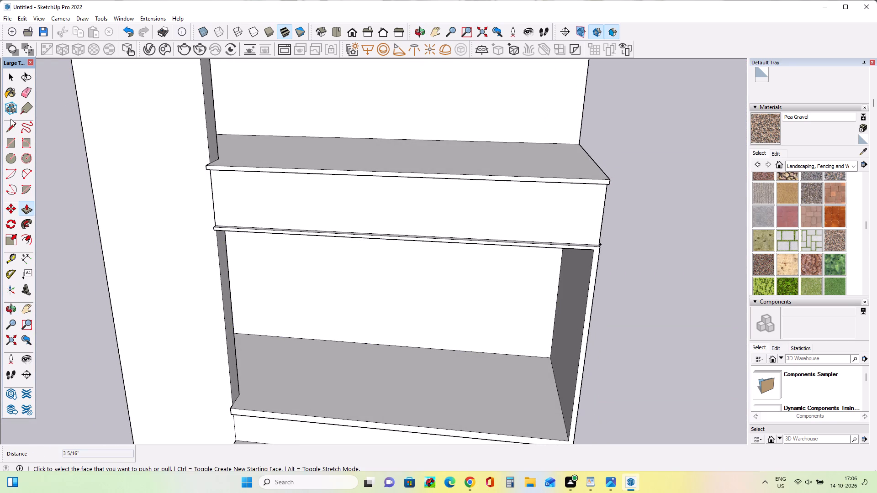
{"action": "left_click", "coordinate": [25, 97]}
{"action": "scroll", "coordinate": [597, 255], "scroll_direction": "up", "scroll_amount": 3}
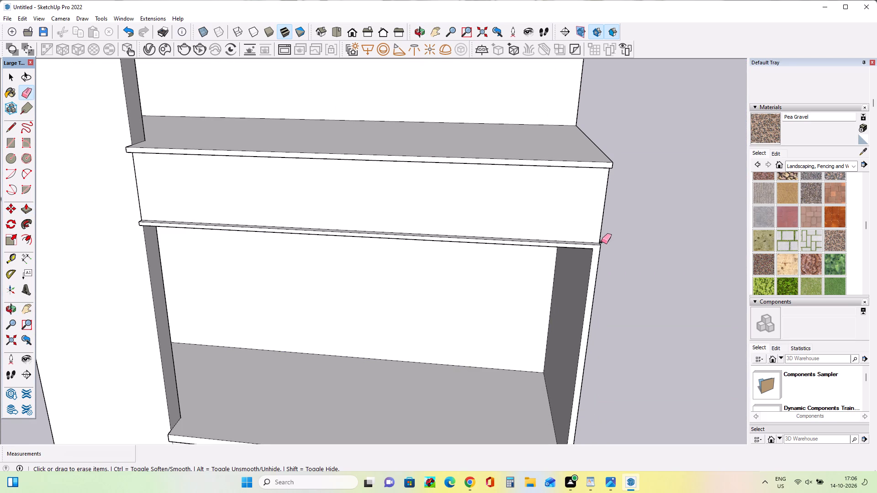
{"action": "left_click", "coordinate": [602, 241]}
Draw a vertical line about 34' 3 7/16" long from the lower door's outer edge onto the topmost balcony's back wall.
{"action": "scroll", "coordinate": [291, 268], "scroll_direction": "down", "scroll_amount": 12}
{"action": "middle_click_drag", "start_coordinate": [288, 286], "coordinate": [312, 252]}
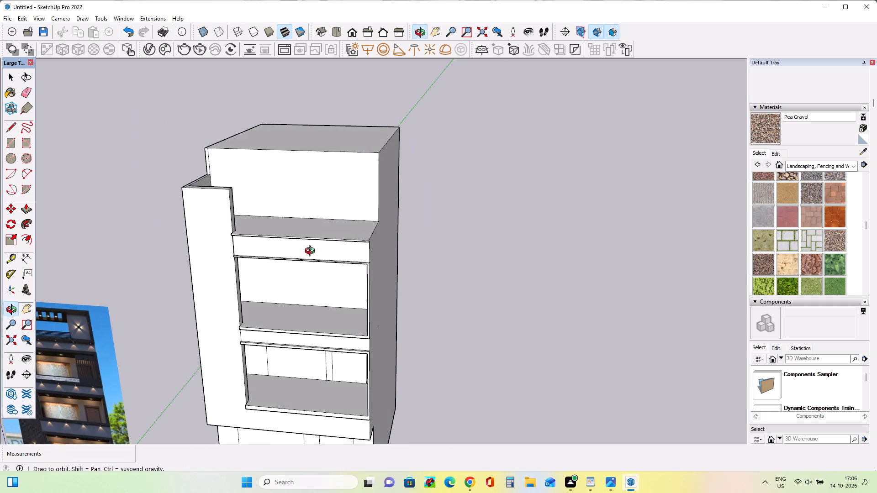
{"action": "middle_click_drag", "start_coordinate": [312, 252], "coordinate": [343, 224]}
{"action": "middle_click_drag", "start_coordinate": [341, 303], "coordinate": [344, 283]}
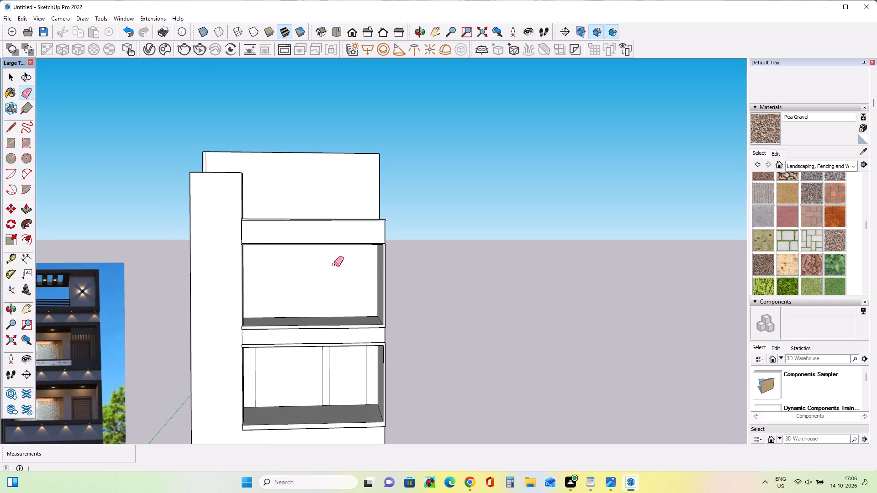
{"action": "left_click", "coordinate": [8, 135]}
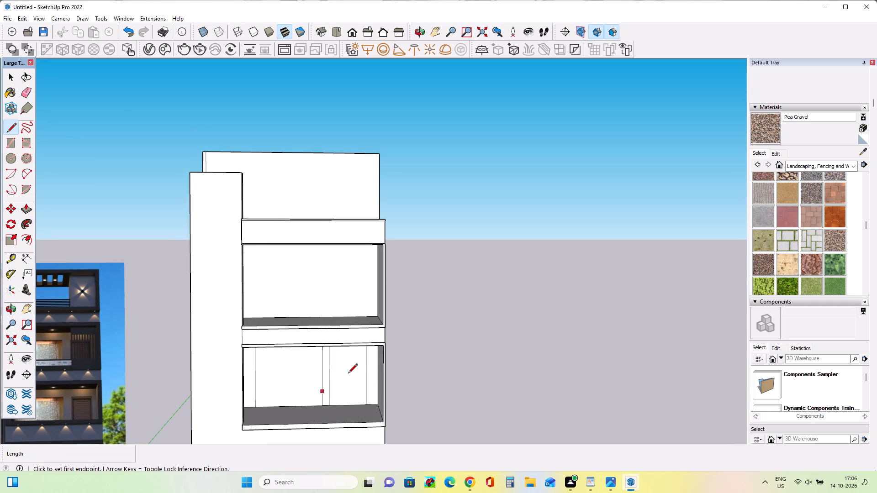
{"action": "left_click", "coordinate": [369, 360]}
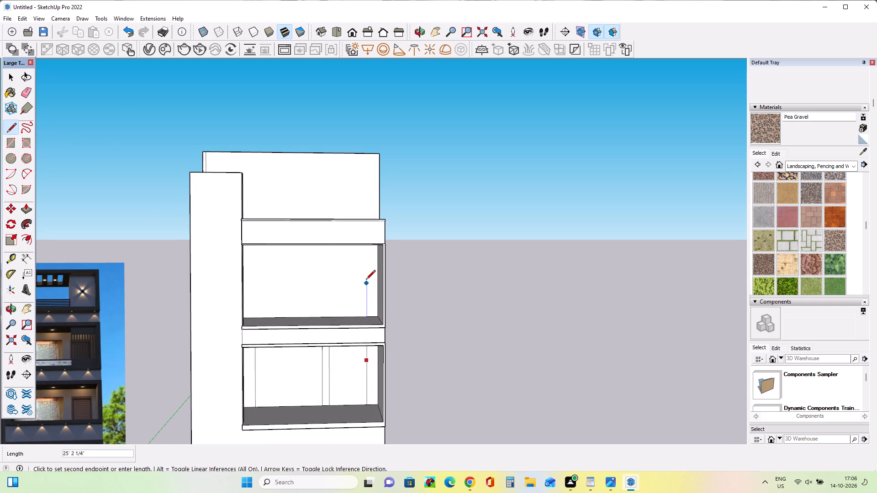
{"action": "left_click", "coordinate": [366, 255]}
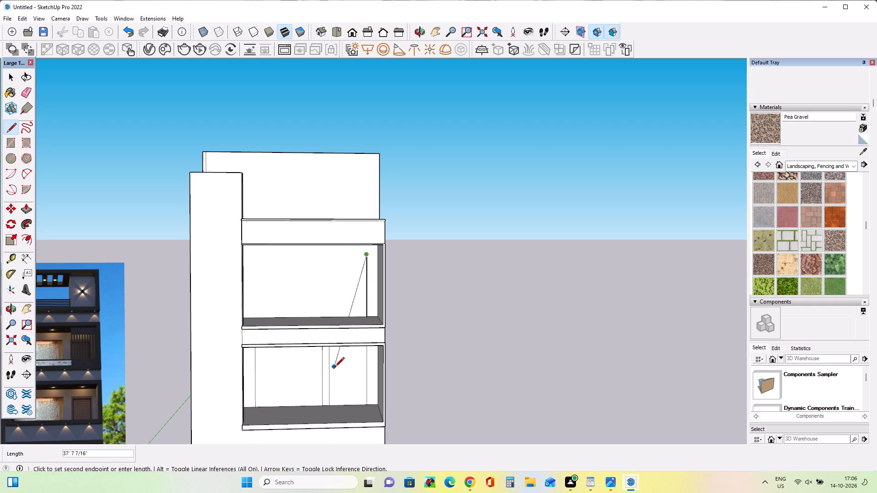
{"action": "key", "text": "space"}
{"action": "key", "text": "space"}
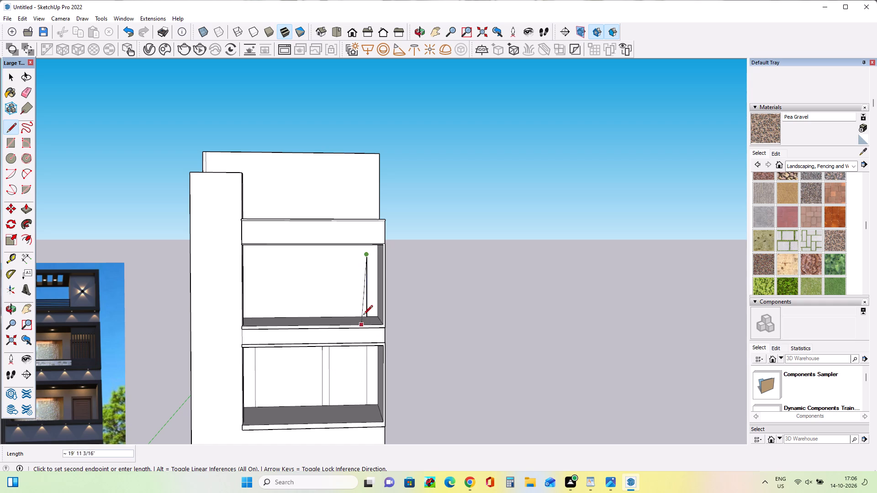
{"action": "key", "text": "space"}
{"action": "key", "text": "space"}
{"action": "key", "text": "space"}
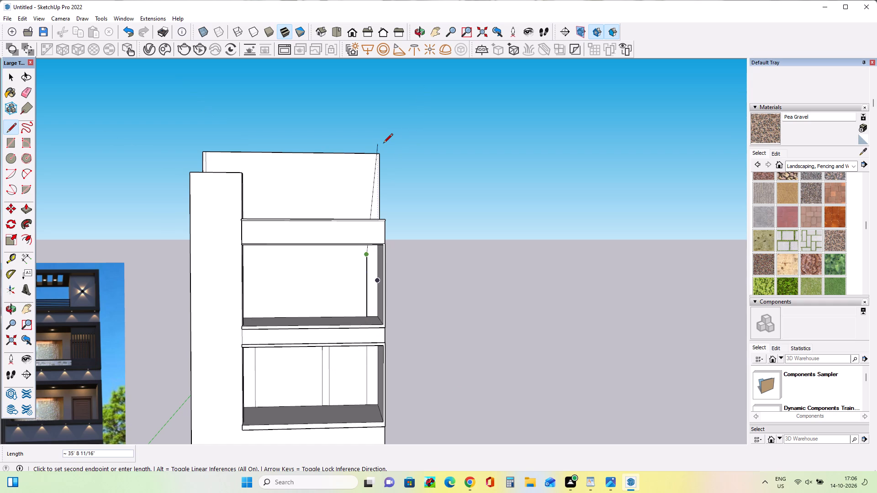
{"action": "key", "text": "Return"}
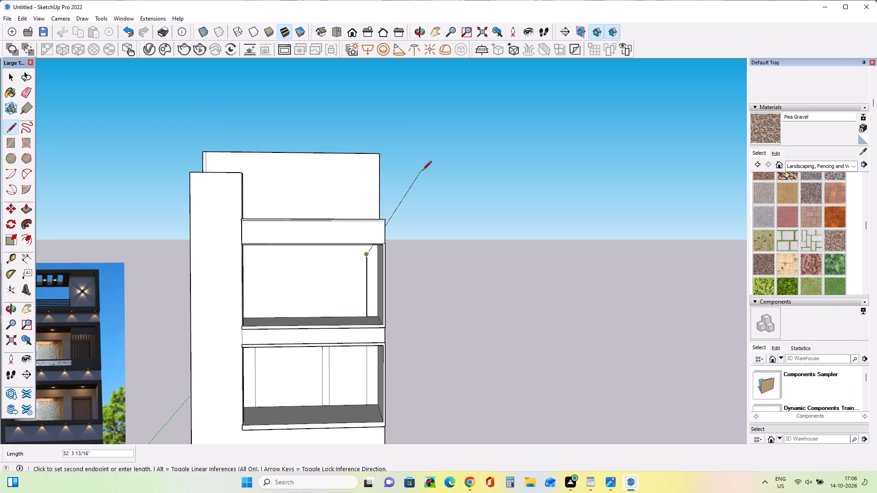
{"action": "key", "text": "Escape"}
{"action": "key", "text": "Escape"}
{"action": "left_click", "coordinate": [423, 172]}
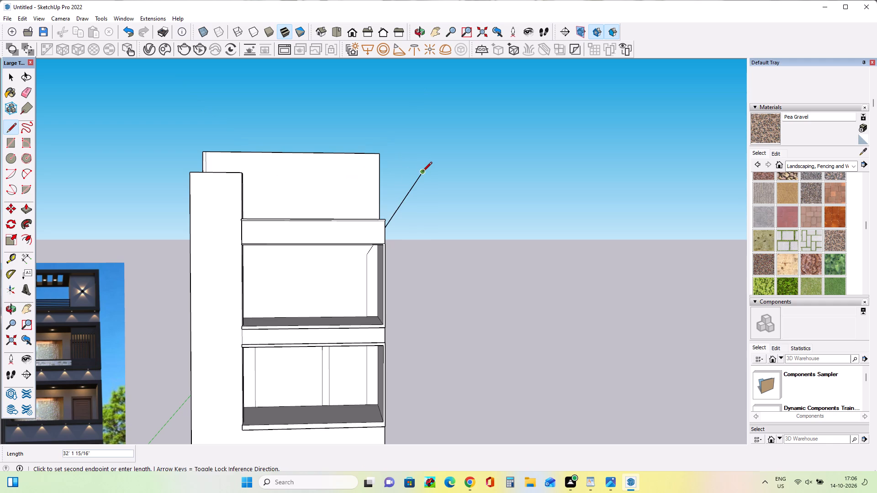
{"action": "key", "text": "ctrl+z"}
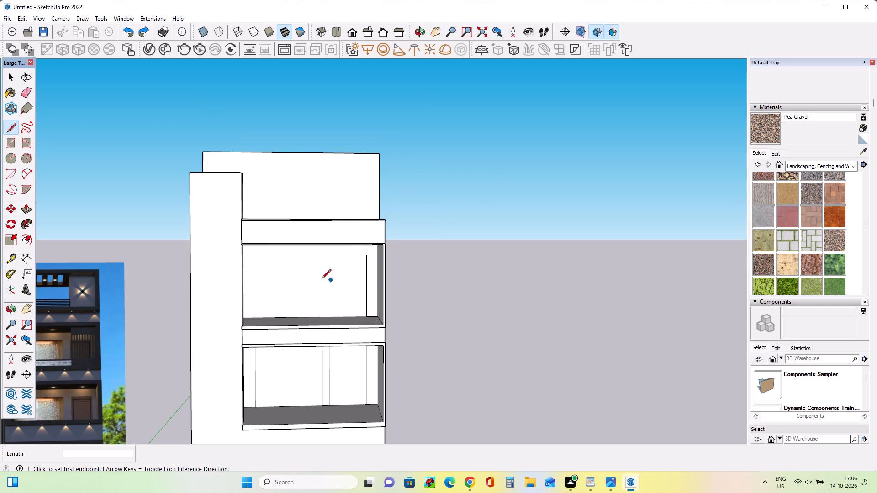
Complete the topmost balcony's door outline with a second vertical about 31' 5 5/8" long, aligned to the door below, and a horizontal top line.
{"action": "left_click", "coordinate": [327, 354]}
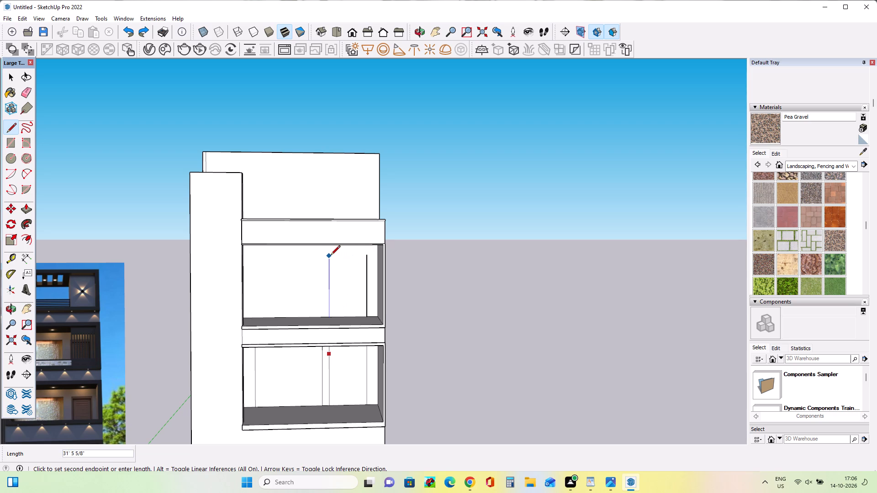
{"action": "left_click", "coordinate": [331, 256]}
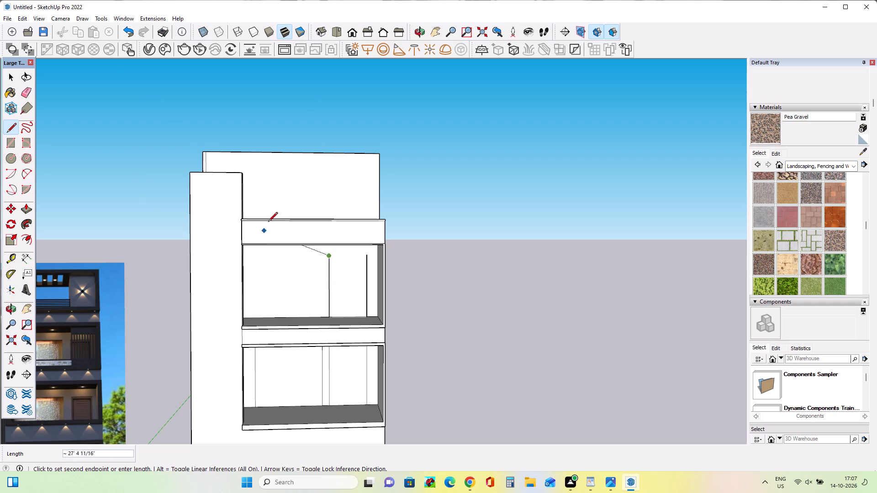
{"action": "key", "text": "space"}
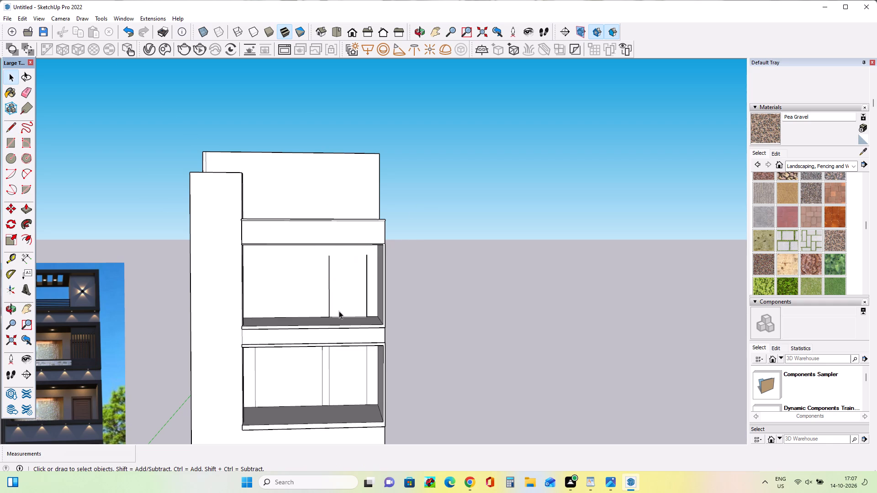
{"action": "scroll", "coordinate": [338, 300], "scroll_direction": "up", "scroll_amount": 6}
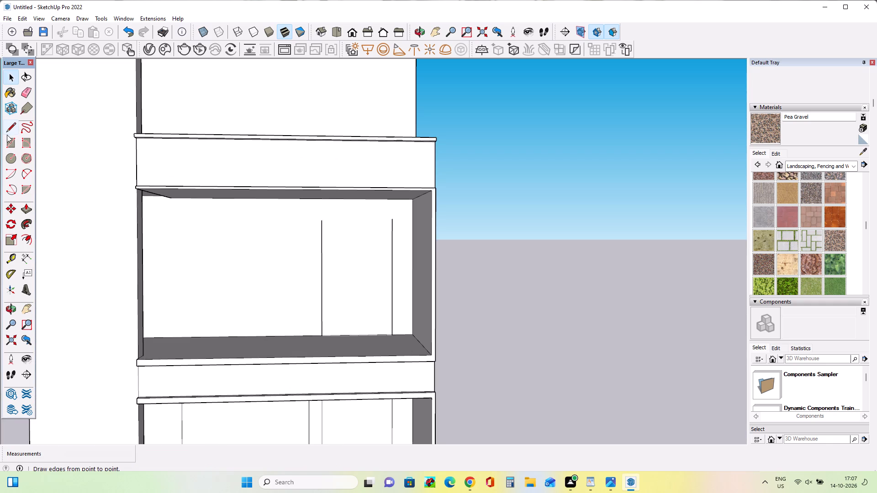
{"action": "left_click", "coordinate": [9, 131]}
{"action": "left_click", "coordinate": [324, 221]}
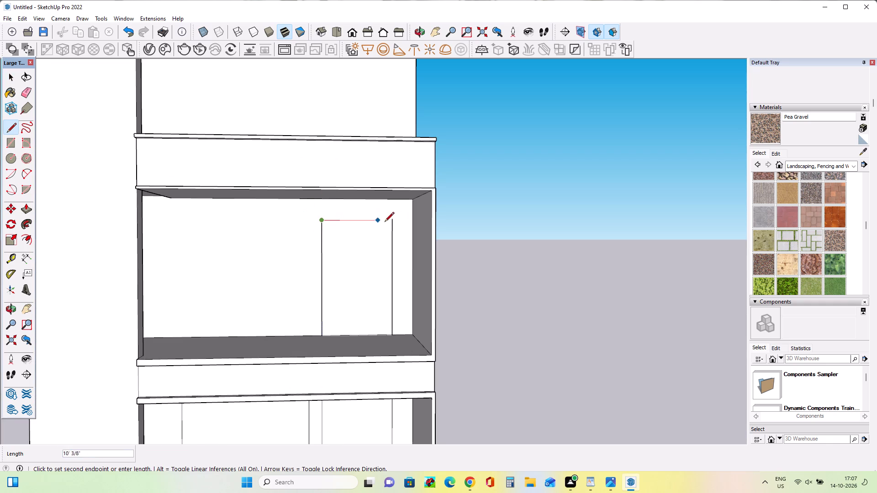
{"action": "left_click", "coordinate": [394, 221]}
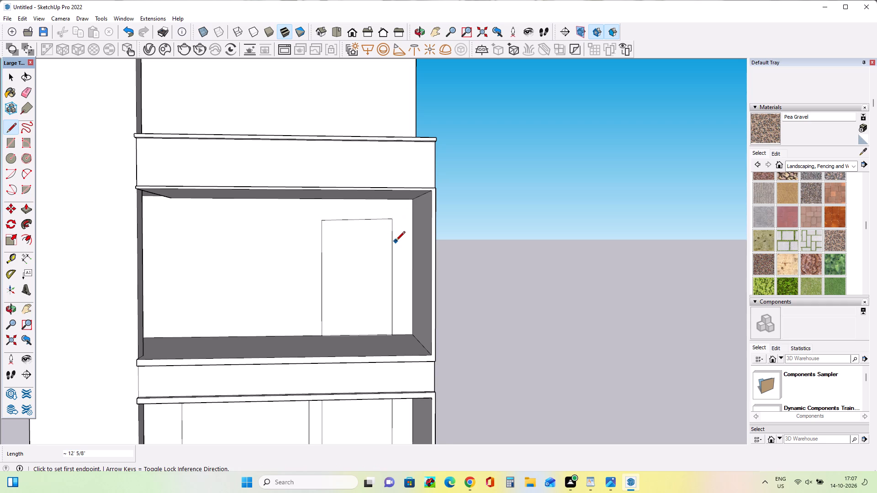
Draw a vertical line about 31' 10 5/8" long from the lower window's door-side edge onto the topmost balcony's back wall.
{"action": "scroll", "coordinate": [396, 241], "scroll_direction": "up", "scroll_amount": 4}
{"action": "scroll", "coordinate": [396, 241], "scroll_direction": "down", "scroll_amount": 10}
{"action": "scroll", "coordinate": [332, 357], "scroll_direction": "up", "scroll_amount": 1}
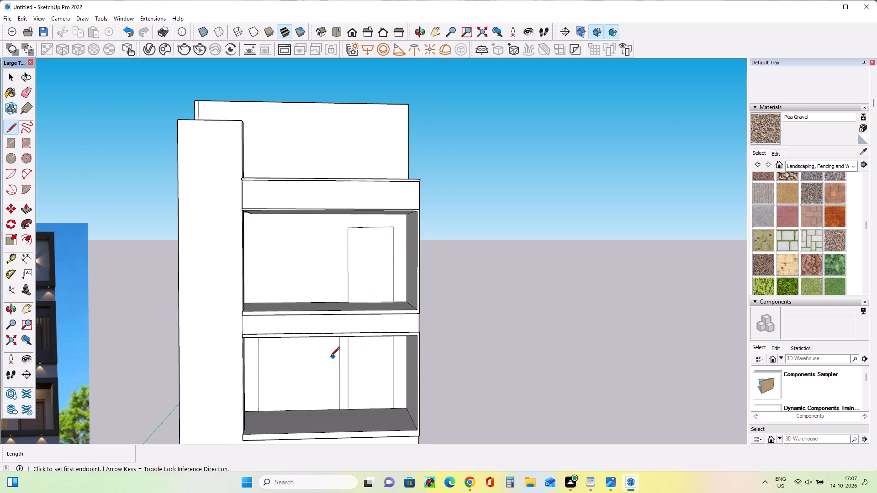
{"action": "scroll", "coordinate": [330, 357], "scroll_direction": "up", "scroll_amount": 1}
{"action": "middle_click_drag", "start_coordinate": [340, 328], "coordinate": [338, 297]}
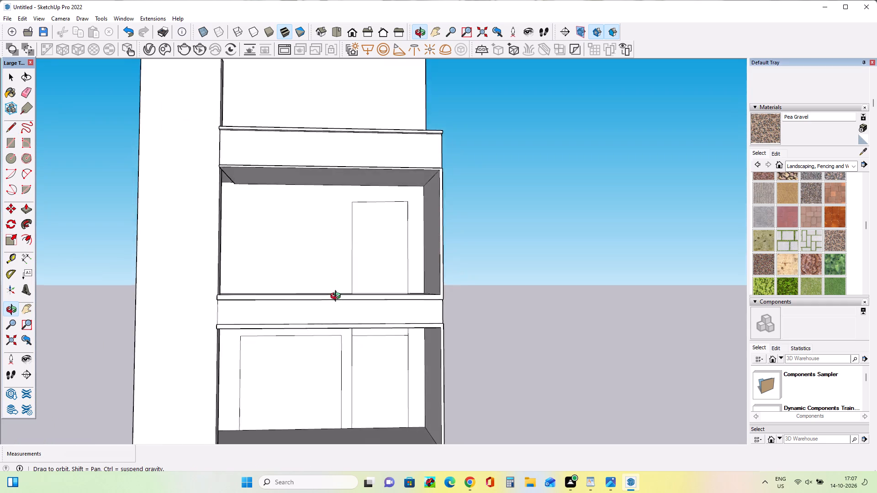
{"action": "middle_click_drag", "start_coordinate": [338, 297], "coordinate": [337, 290]}
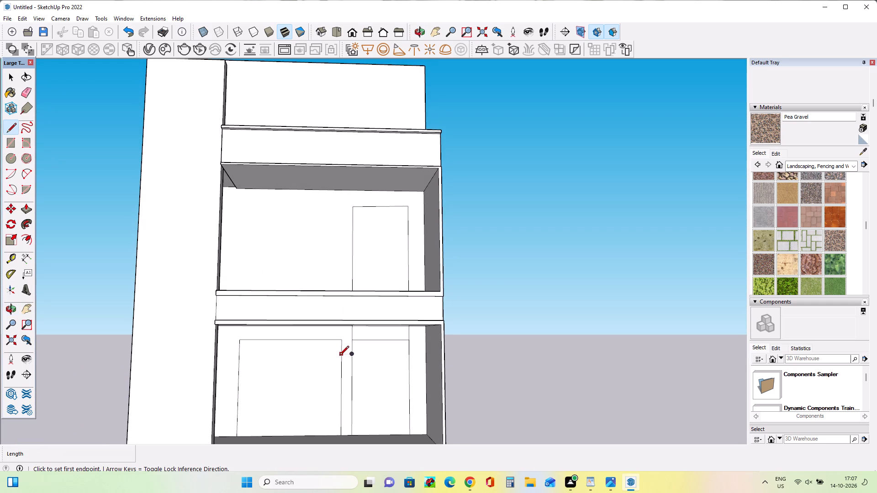
{"action": "left_click", "coordinate": [339, 356]}
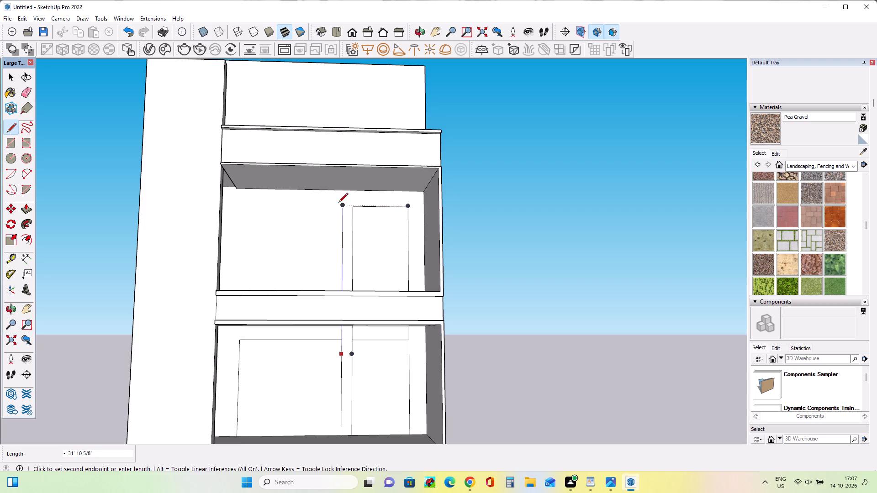
{"action": "left_click", "coordinate": [339, 203]}
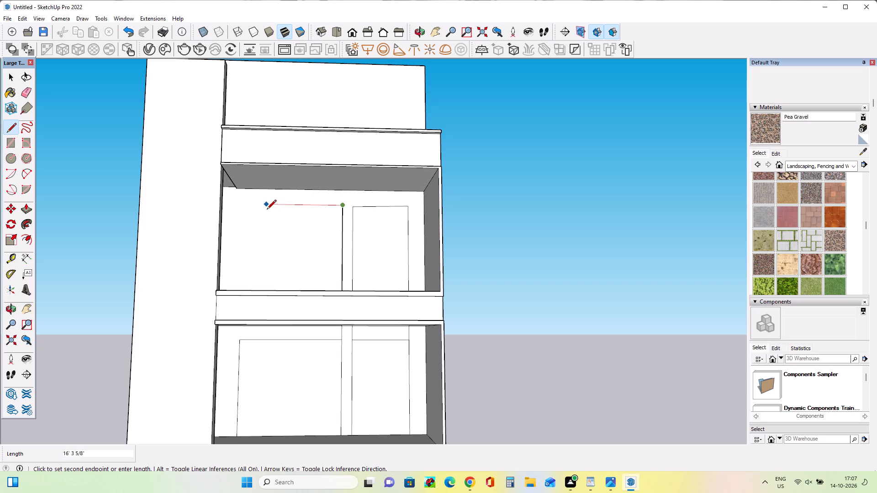
{"action": "key", "text": "space"}
{"action": "key", "text": "space"}
{"action": "key", "text": "space"}
{"action": "key", "text": "Escape"}
{"action": "key", "text": "Escape"}
{"action": "left_click", "coordinate": [498, 182]}
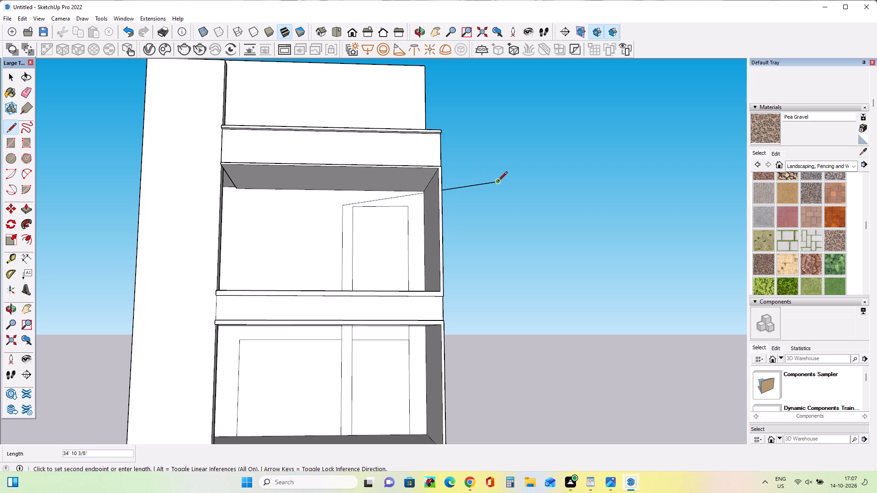
{"action": "key", "text": "ctrl+z"}
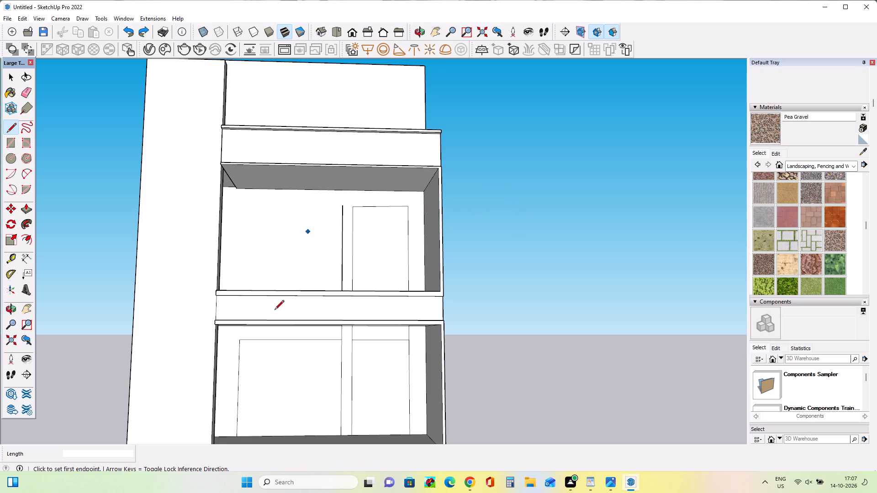
Complete the topmost balcony's window outline with a vertical from the lower window's far corner and a top line about 21' 3" long.
{"action": "left_click", "coordinate": [239, 344]}
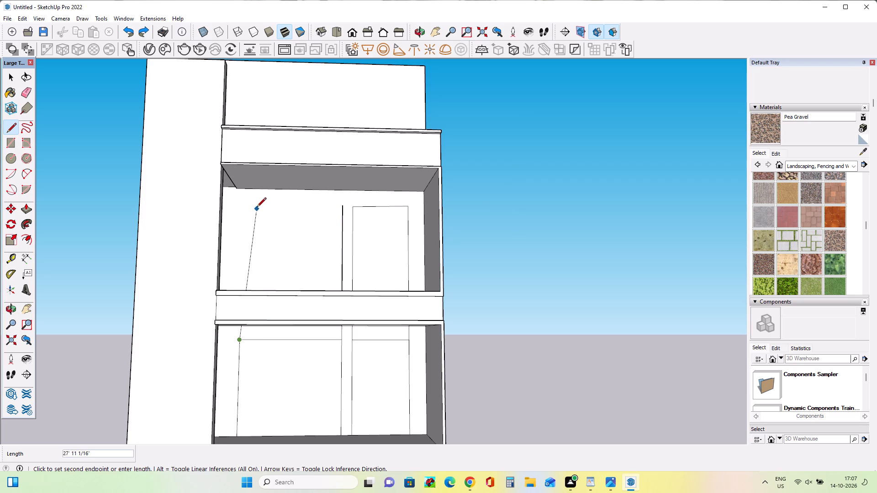
{"action": "left_click", "coordinate": [248, 204]}
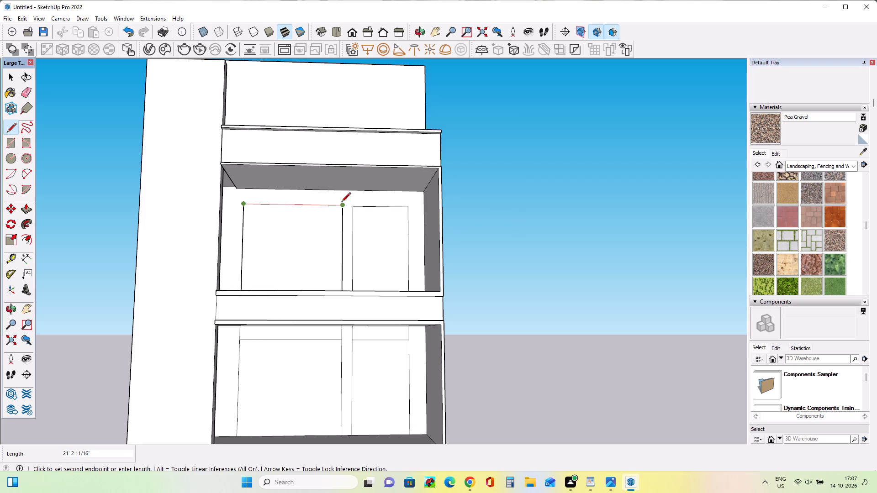
{"action": "left_click", "coordinate": [341, 203]}
Erase the leftover vertical line segments above the window and door outlines on the lower balcony's back wall.
{"action": "middle_click_drag", "start_coordinate": [326, 250], "coordinate": [366, 295]}
{"action": "middle_click_drag", "start_coordinate": [368, 271], "coordinate": [349, 284]}
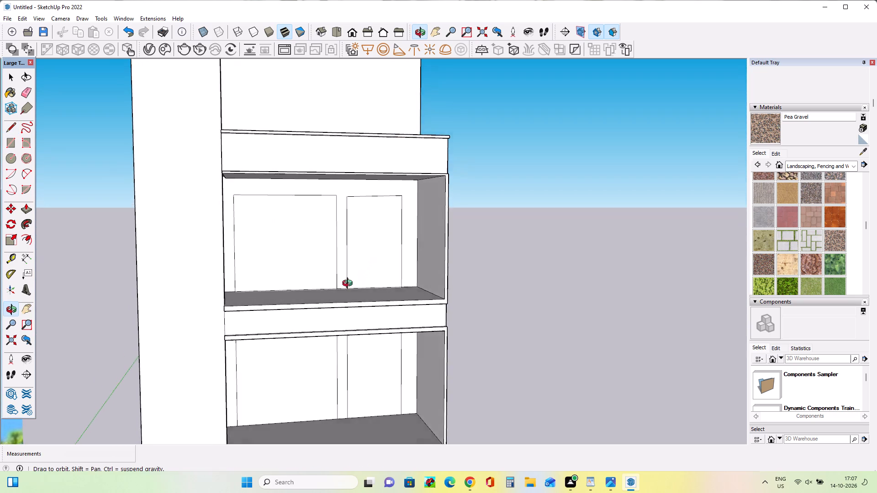
{"action": "middle_click_drag", "start_coordinate": [349, 284], "coordinate": [329, 295]}
{"action": "scroll", "coordinate": [362, 252], "scroll_direction": "down", "scroll_amount": 3}
{"action": "middle_click_drag", "start_coordinate": [386, 292], "coordinate": [363, 221]}
{"action": "middle_click_drag", "start_coordinate": [363, 221], "coordinate": [364, 226]}
{"action": "scroll", "coordinate": [364, 226], "scroll_direction": "down", "scroll_amount": 6}
{"action": "middle_click_drag", "start_coordinate": [374, 244], "coordinate": [379, 244]}
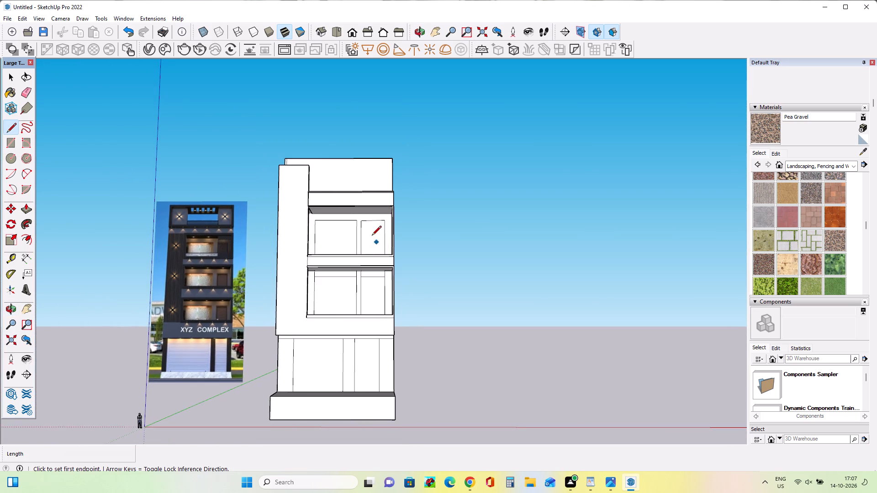
{"action": "scroll", "coordinate": [371, 236], "scroll_direction": "up", "scroll_amount": 7}
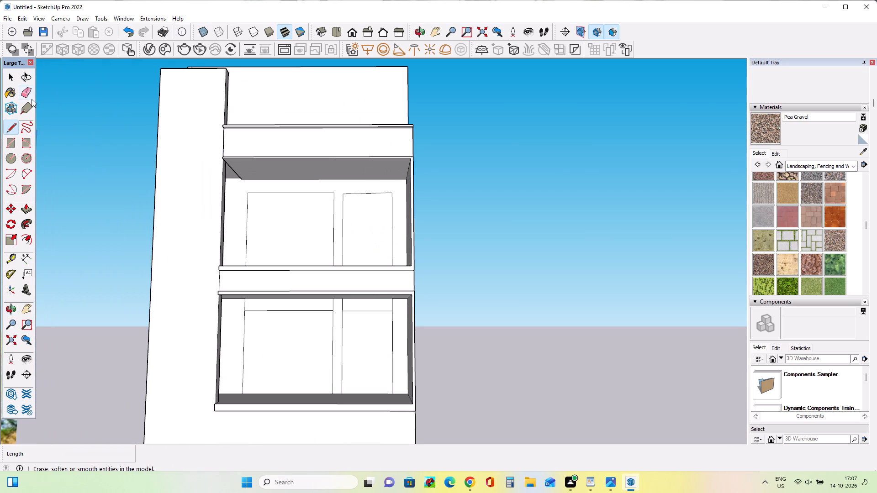
{"action": "left_click", "coordinate": [24, 90]}
{"action": "scroll", "coordinate": [271, 263], "scroll_direction": "up", "scroll_amount": 4}
{"action": "left_click_drag", "start_coordinate": [228, 327], "coordinate": [244, 327]}
{"action": "left_click_drag", "start_coordinate": [361, 328], "coordinate": [398, 328]}
{"action": "left_click_drag", "start_coordinate": [449, 328], "coordinate": [454, 330]}
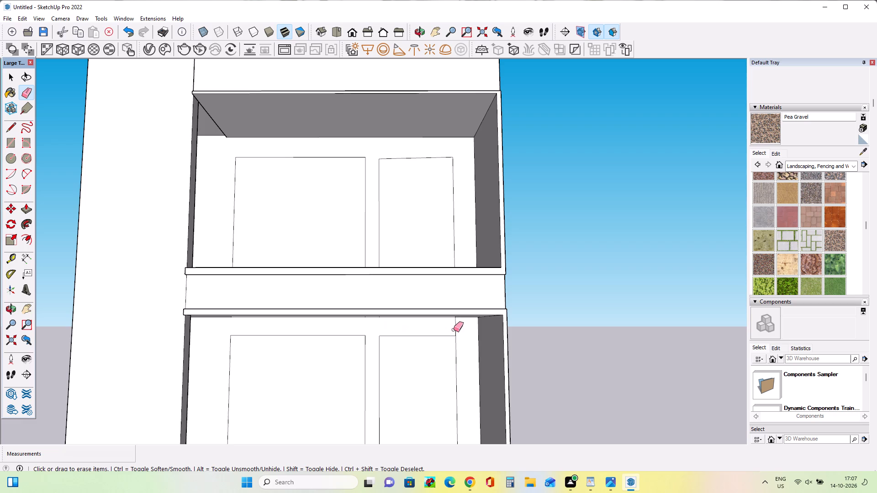
{"action": "left_click_drag", "start_coordinate": [454, 330], "coordinate": [460, 331]}
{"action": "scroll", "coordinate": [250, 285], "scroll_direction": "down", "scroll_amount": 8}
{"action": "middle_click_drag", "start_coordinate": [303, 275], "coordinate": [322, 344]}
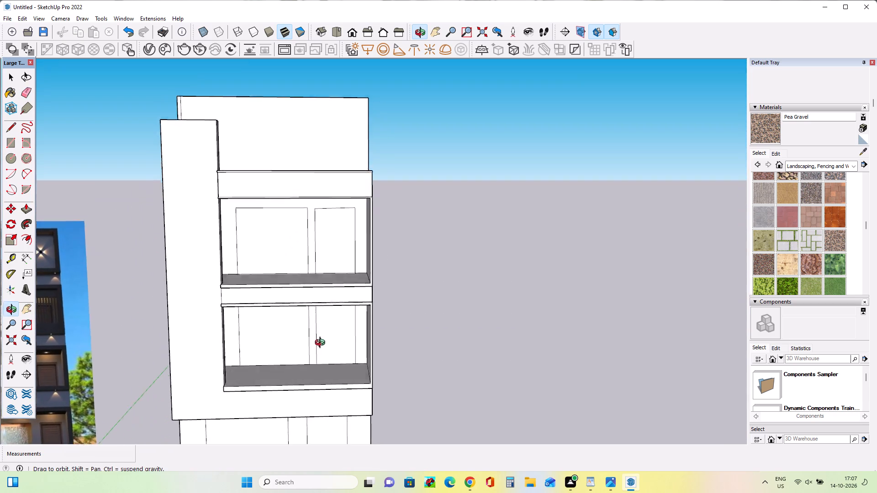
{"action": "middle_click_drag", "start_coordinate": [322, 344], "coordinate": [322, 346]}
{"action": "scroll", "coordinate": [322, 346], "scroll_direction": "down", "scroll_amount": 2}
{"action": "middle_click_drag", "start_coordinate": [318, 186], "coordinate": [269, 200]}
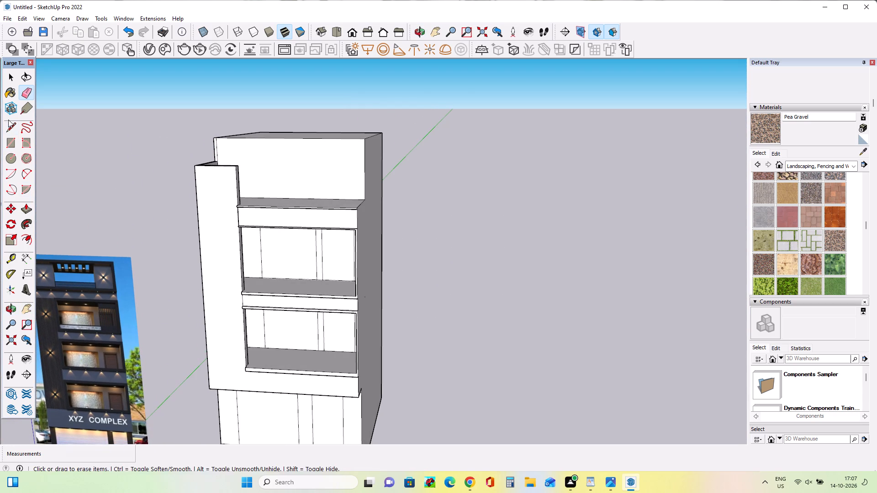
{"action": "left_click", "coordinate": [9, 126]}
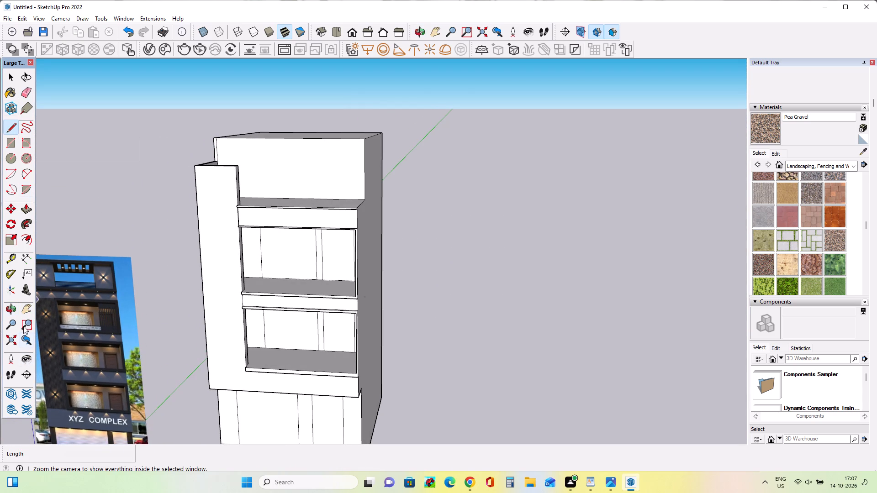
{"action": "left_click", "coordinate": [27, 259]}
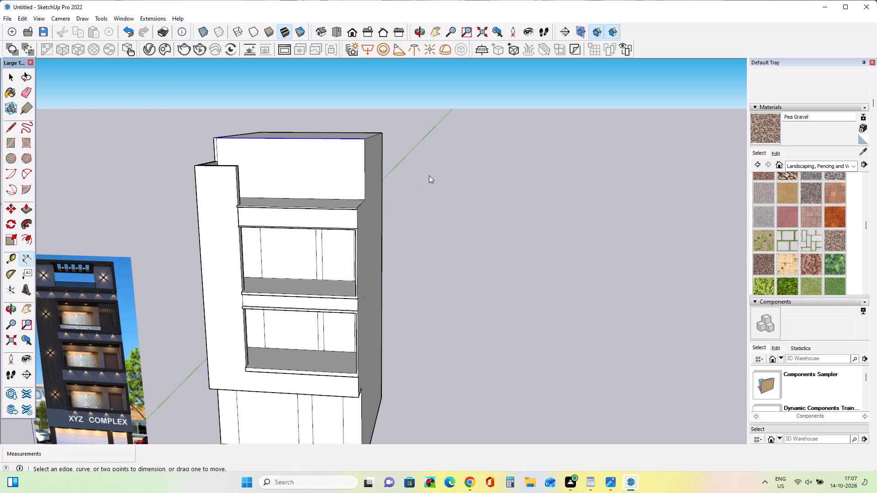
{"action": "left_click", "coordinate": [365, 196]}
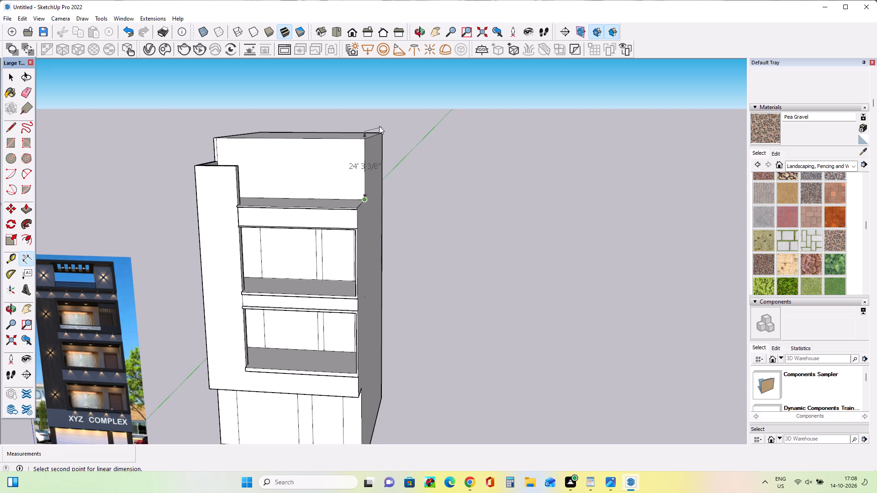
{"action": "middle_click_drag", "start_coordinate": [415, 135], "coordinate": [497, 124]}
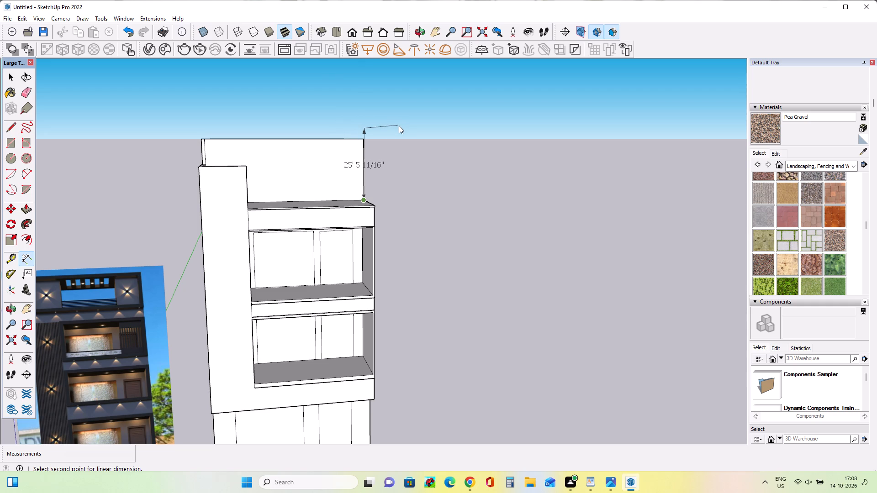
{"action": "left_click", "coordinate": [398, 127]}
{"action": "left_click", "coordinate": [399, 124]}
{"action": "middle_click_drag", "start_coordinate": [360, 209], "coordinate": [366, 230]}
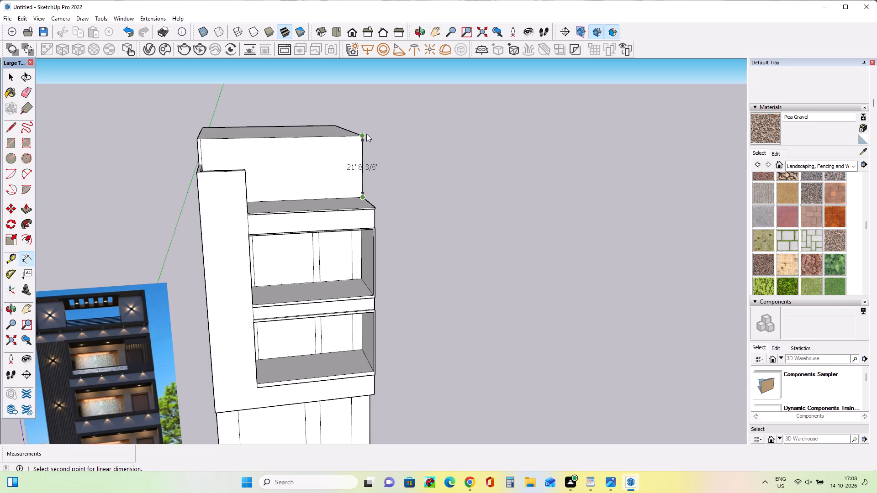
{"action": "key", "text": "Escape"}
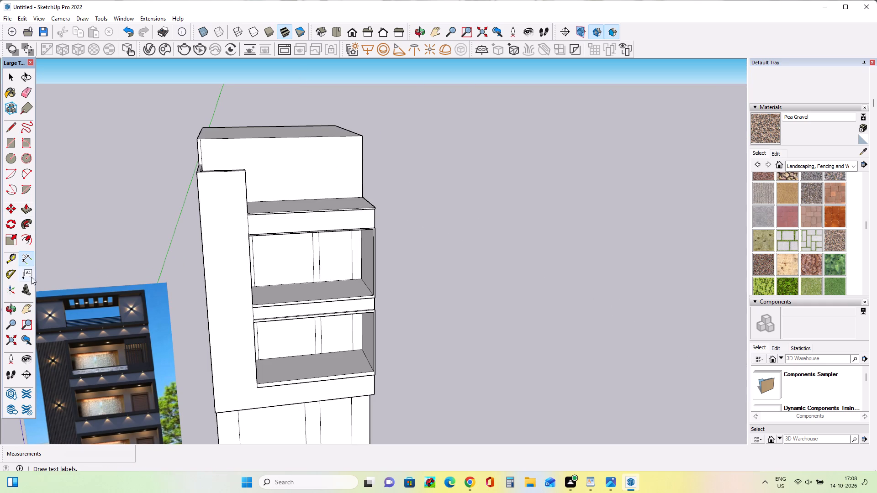
Push/Pull the building's roof face upward by about 6' 5 9/16".
{"action": "left_click", "coordinate": [24, 210]}
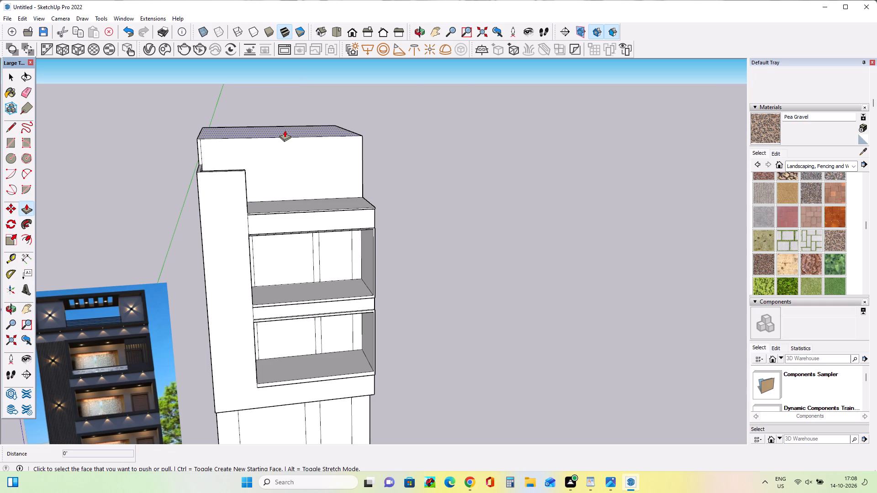
{"action": "left_click", "coordinate": [285, 130]}
{"action": "left_click", "coordinate": [290, 113]}
{"action": "middle_click_drag", "start_coordinate": [341, 187], "coordinate": [304, 182]}
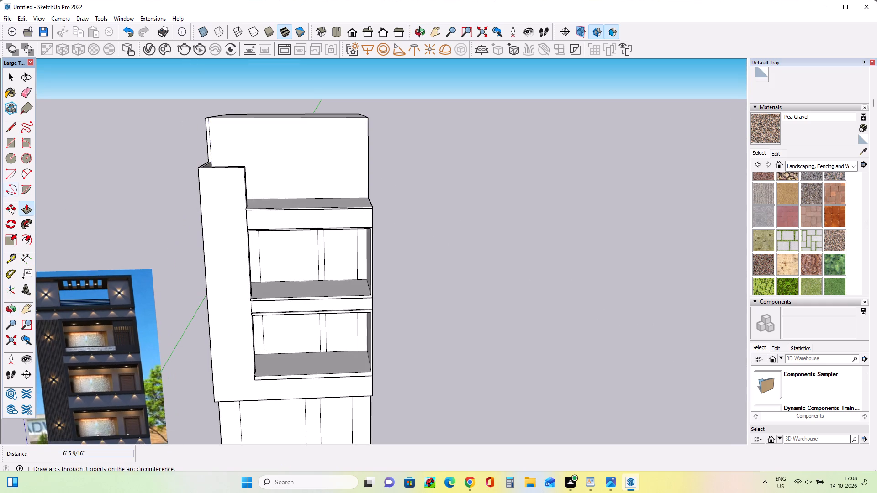
Measure the height of the upper wall's outer vertical edge above the roof-level ledge with the Tape Measure.
{"action": "left_click", "coordinate": [9, 259]}
{"action": "left_click", "coordinate": [369, 194]}
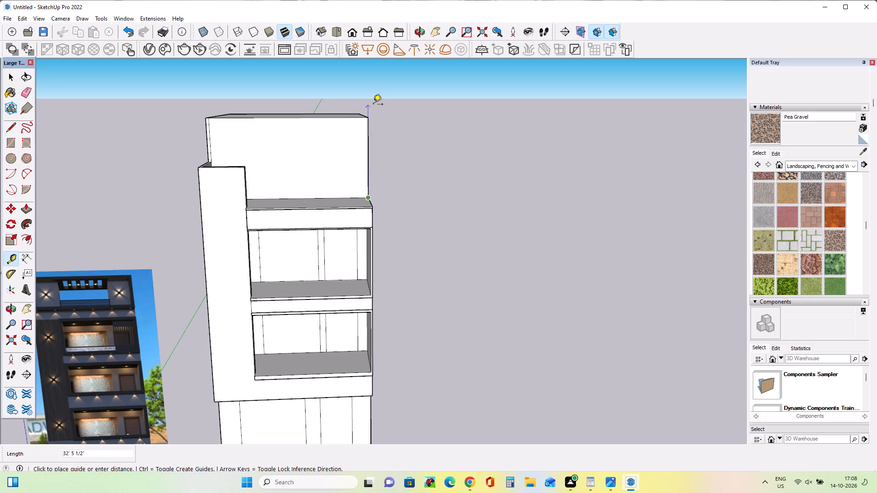
{"action": "left_click", "coordinate": [374, 129]}
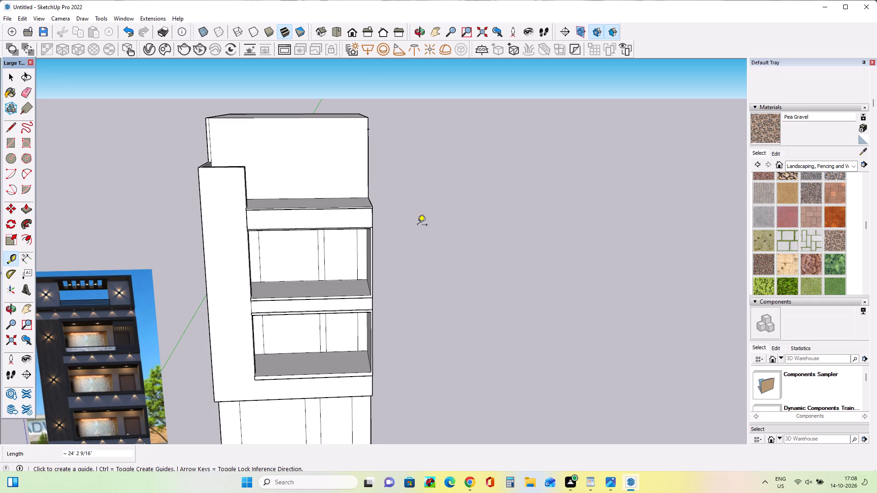
Push/Pull the building's roof face back down by about 4' 2 3/8".
{"action": "middle_click_drag", "start_coordinate": [415, 226], "coordinate": [391, 236]}
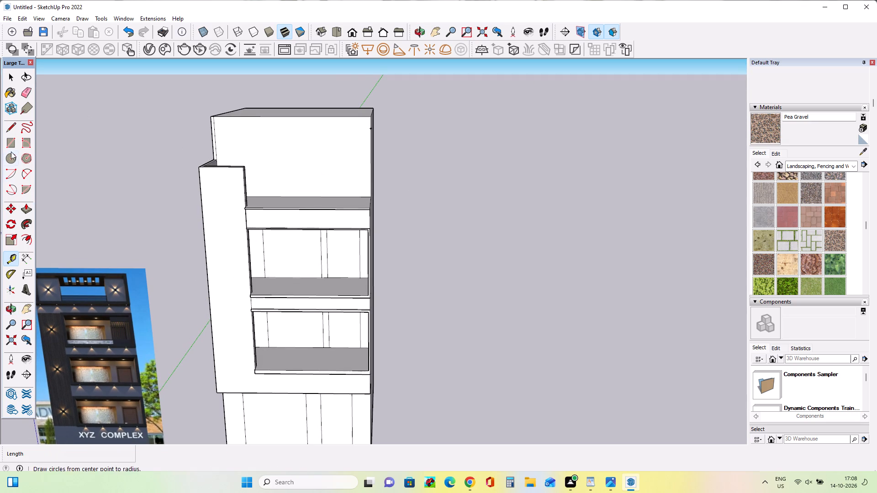
{"action": "left_click", "coordinate": [26, 205]}
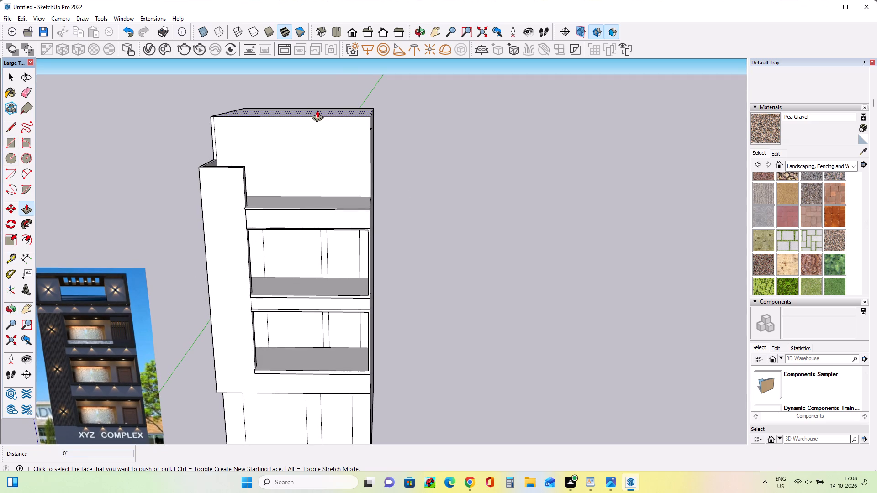
{"action": "left_click", "coordinate": [317, 110]}
{"action": "left_click", "coordinate": [320, 121]}
{"action": "middle_click_drag", "start_coordinate": [350, 207], "coordinate": [363, 182]}
{"action": "middle_click_drag", "start_coordinate": [391, 253], "coordinate": [314, 286]}
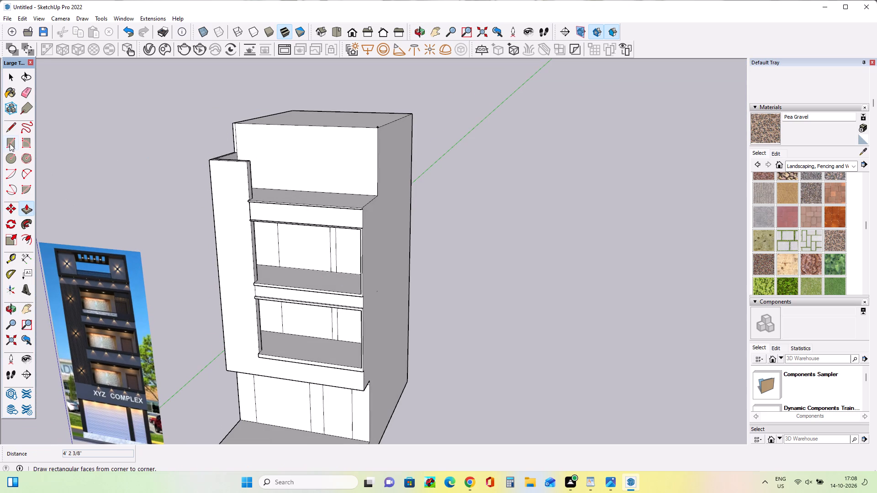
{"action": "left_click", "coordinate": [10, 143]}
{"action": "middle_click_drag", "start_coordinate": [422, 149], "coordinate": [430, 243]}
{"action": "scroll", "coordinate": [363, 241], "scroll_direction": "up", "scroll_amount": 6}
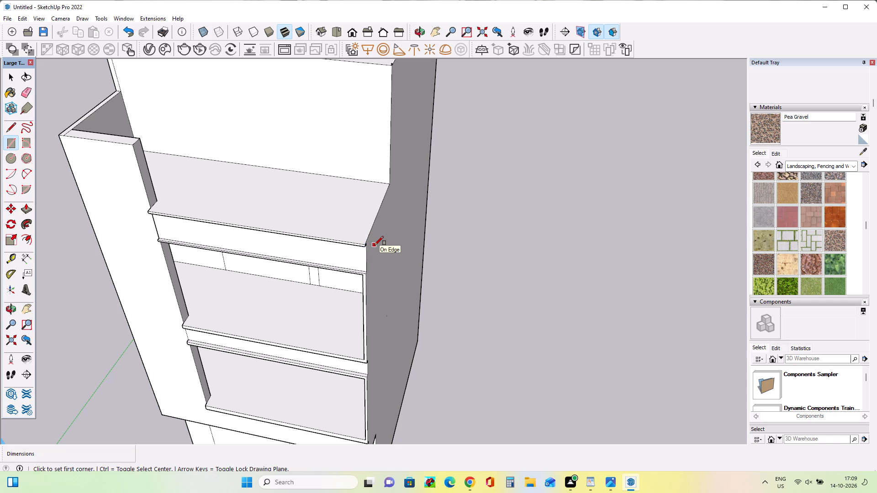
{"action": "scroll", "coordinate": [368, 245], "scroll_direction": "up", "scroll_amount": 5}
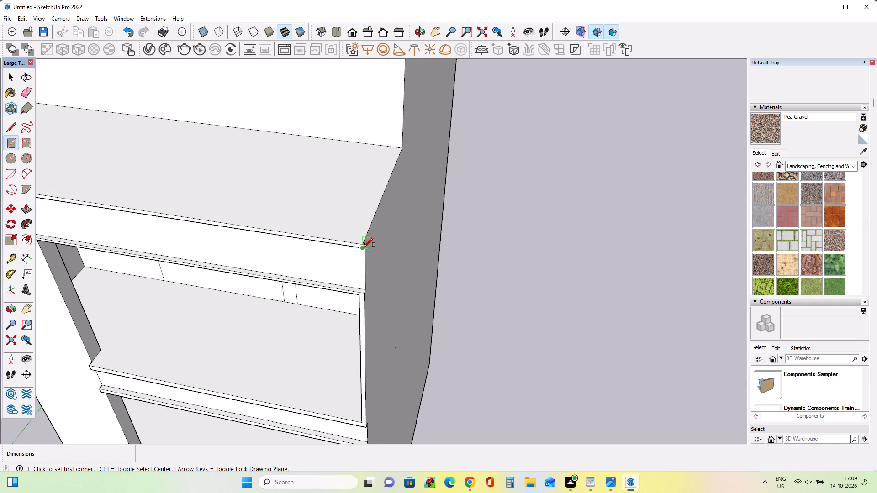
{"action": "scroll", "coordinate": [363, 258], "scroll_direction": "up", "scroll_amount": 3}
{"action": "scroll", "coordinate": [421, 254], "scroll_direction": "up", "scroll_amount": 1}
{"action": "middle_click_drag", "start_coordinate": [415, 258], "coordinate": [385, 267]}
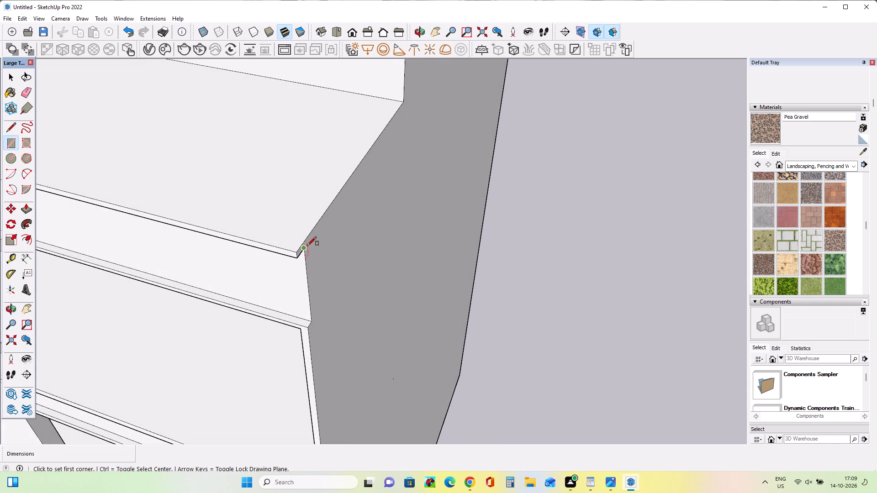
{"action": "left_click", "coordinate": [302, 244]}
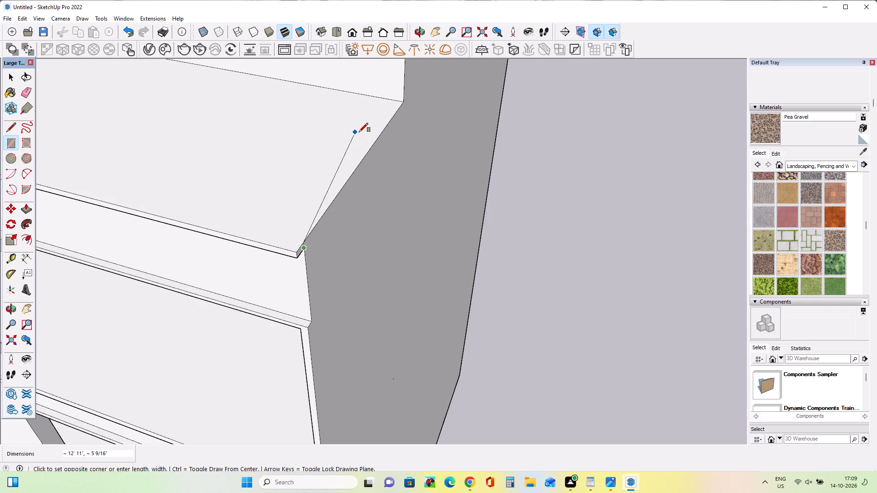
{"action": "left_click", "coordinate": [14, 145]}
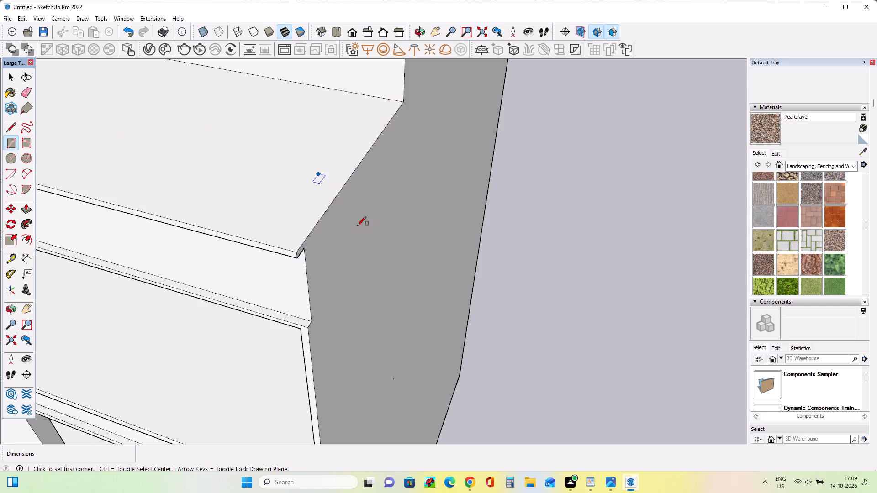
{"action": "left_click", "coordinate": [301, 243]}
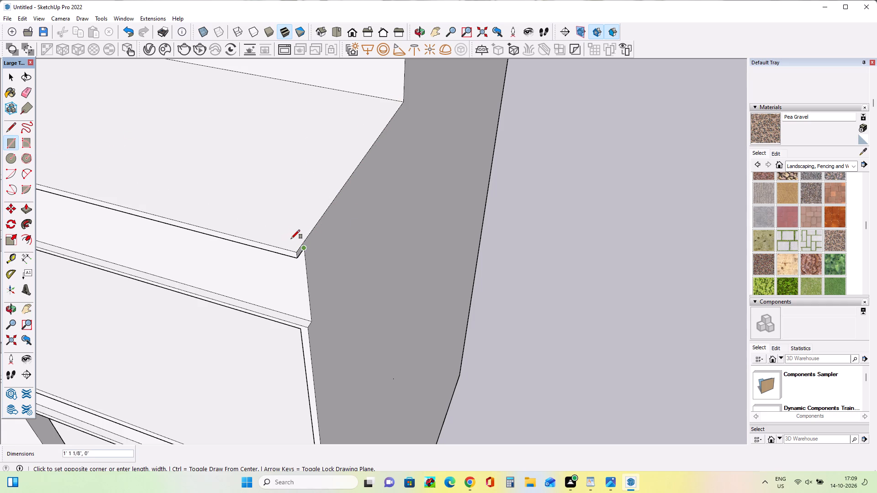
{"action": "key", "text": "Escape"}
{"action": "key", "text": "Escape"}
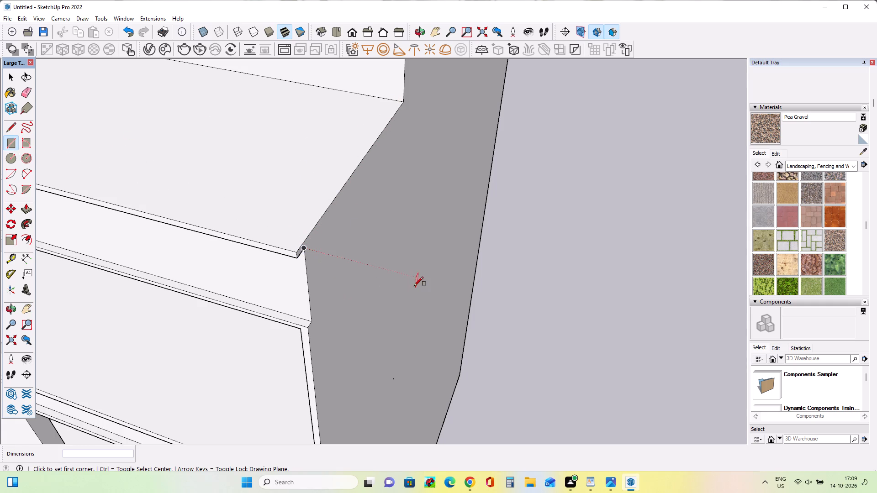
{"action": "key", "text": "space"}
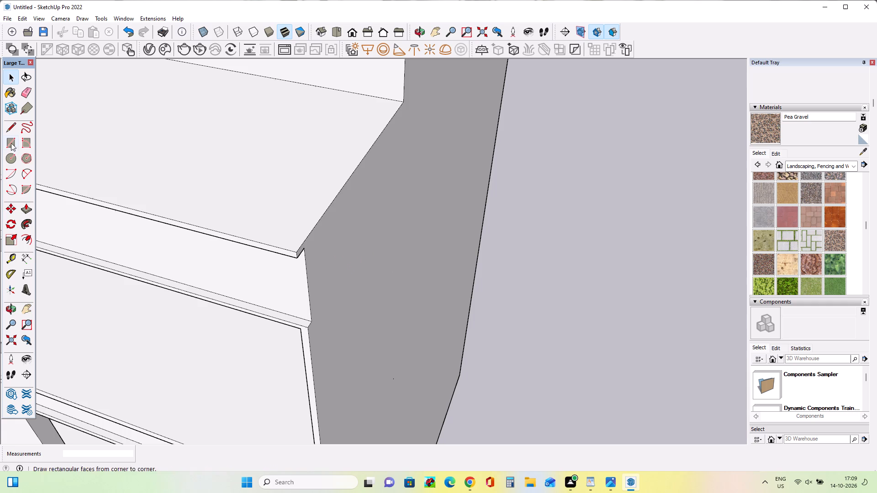
Draw a thin rectangle about 18' 5 1/2" by 5 11/16" along the outer side edge of the roof-level ledge.
{"action": "left_click", "coordinate": [7, 144]}
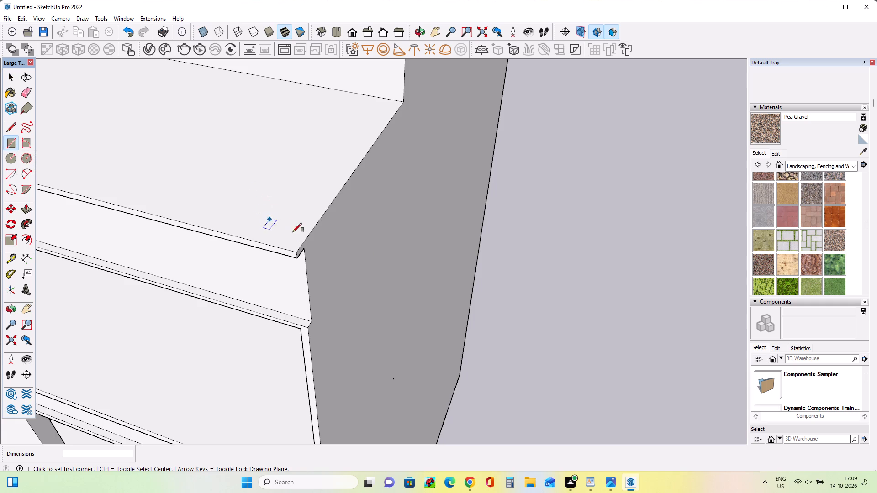
{"action": "left_click", "coordinate": [303, 241]}
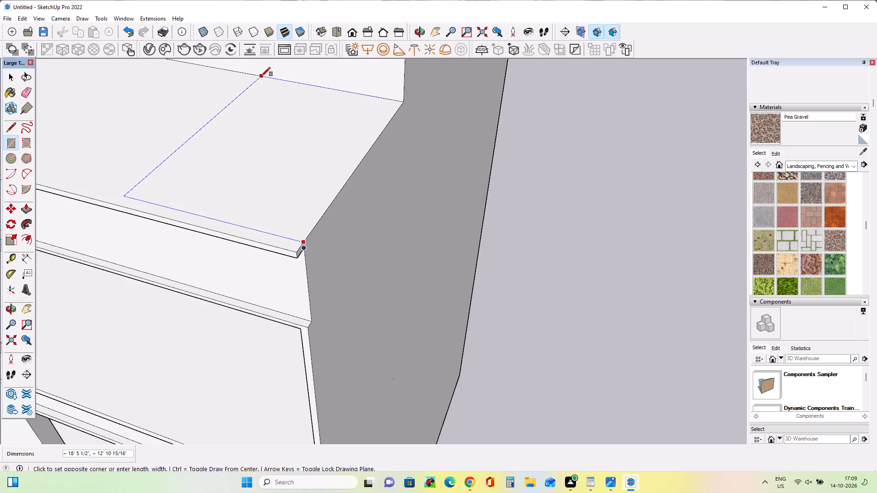
{"action": "scroll", "coordinate": [279, 85], "scroll_direction": "down", "scroll_amount": 12}
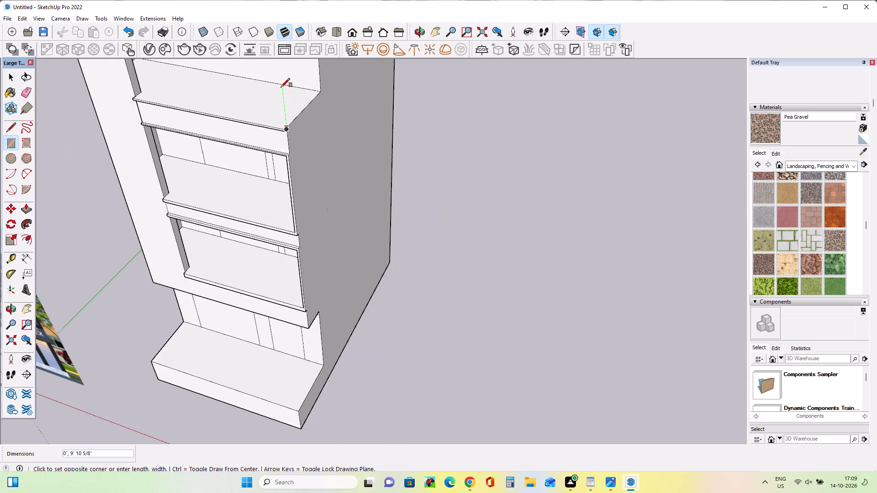
{"action": "middle_click_drag", "start_coordinate": [285, 90], "coordinate": [335, 108]}
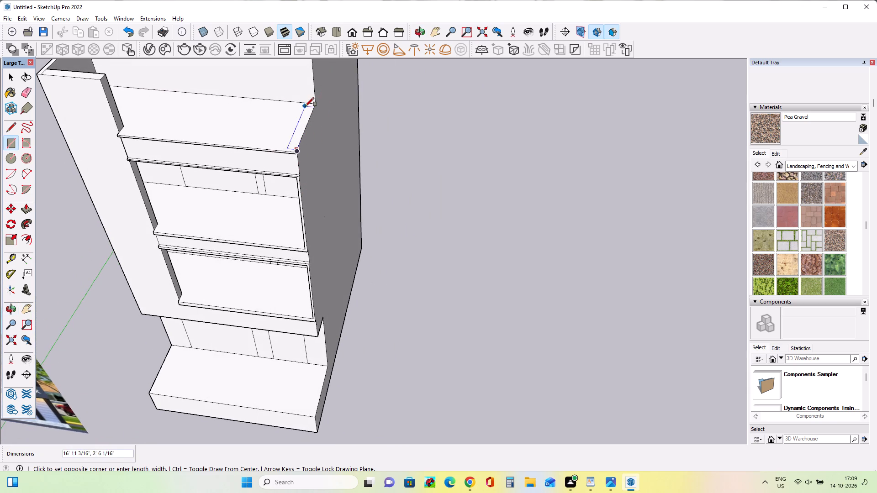
{"action": "scroll", "coordinate": [312, 105], "scroll_direction": "up", "scroll_amount": 2}
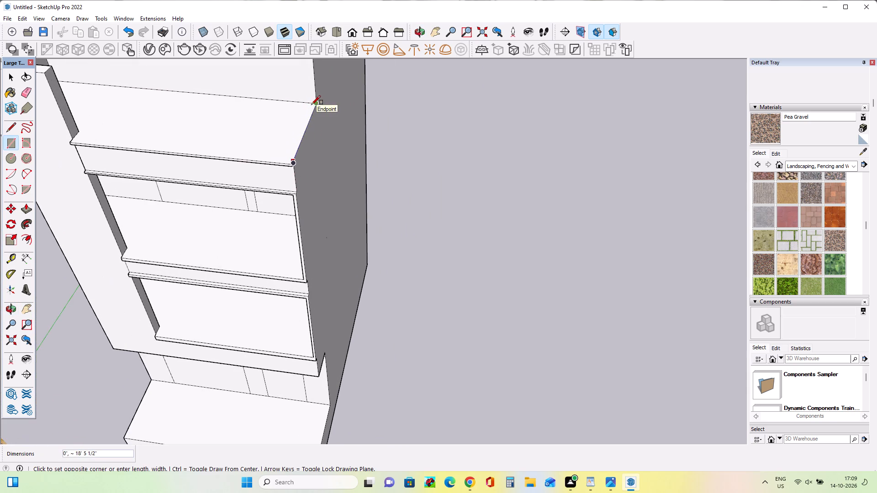
{"action": "scroll", "coordinate": [312, 105], "scroll_direction": "up", "scroll_amount": 3}
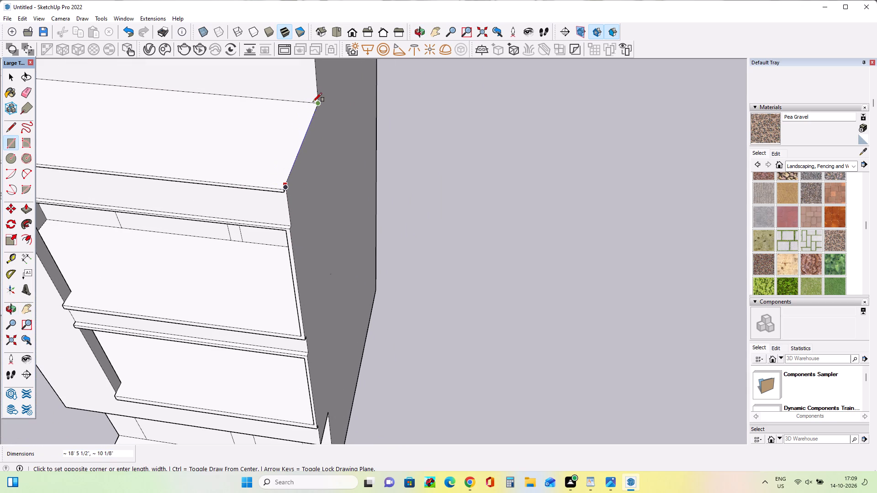
{"action": "scroll", "coordinate": [313, 102], "scroll_direction": "up", "scroll_amount": 7}
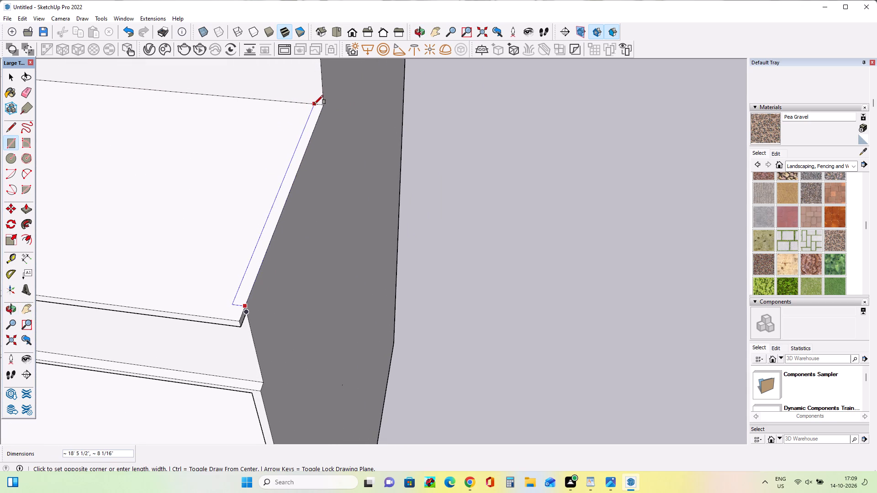
{"action": "left_click", "coordinate": [317, 105]}
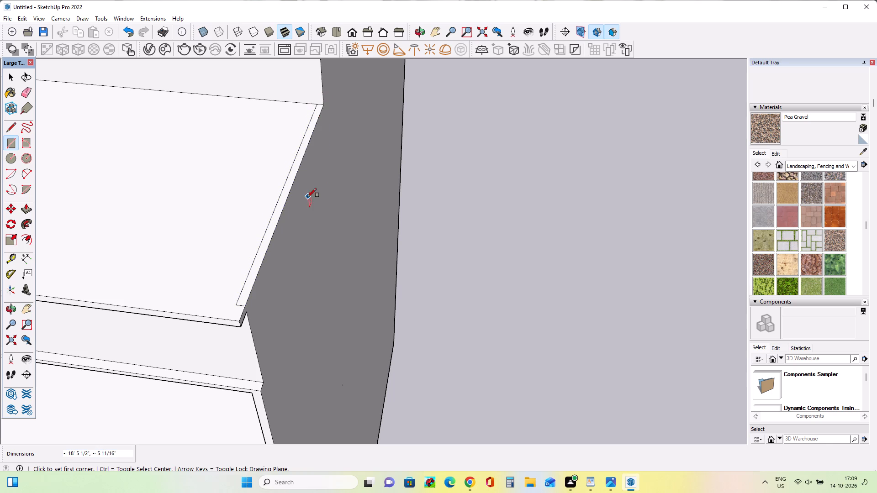
Push/Pull the thin strip on the ledge's outer side upward about 11' 7 7/8" to form a side wall.
{"action": "middle_click_drag", "start_coordinate": [321, 189], "coordinate": [407, 132]}
{"action": "scroll", "coordinate": [408, 132], "scroll_direction": "down", "scroll_amount": 4}
{"action": "middle_click_drag", "start_coordinate": [400, 188], "coordinate": [392, 207]}
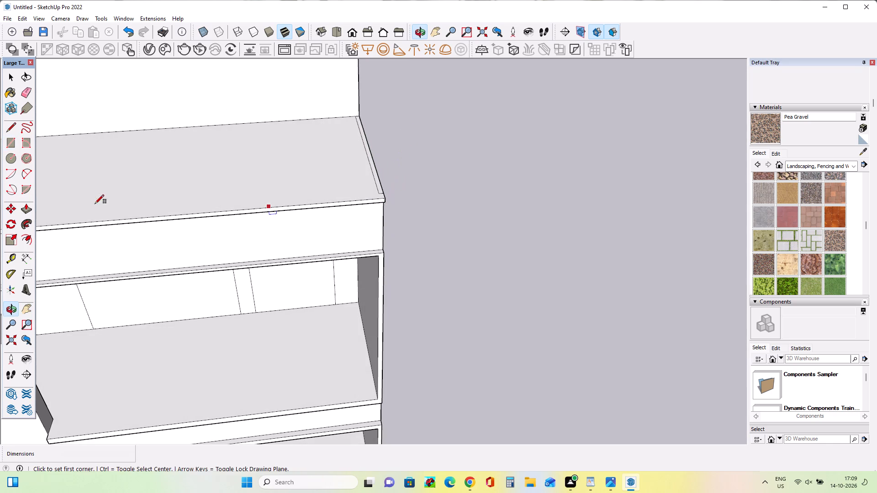
{"action": "left_click", "coordinate": [30, 205]}
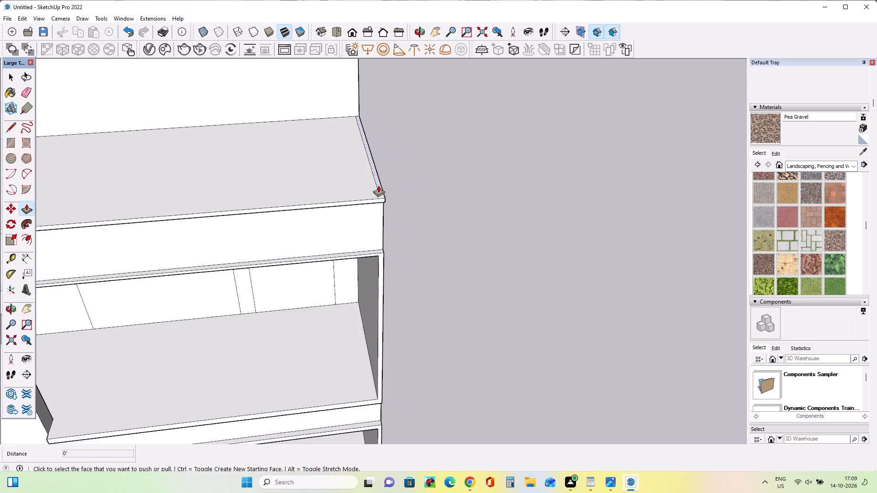
{"action": "left_click", "coordinate": [378, 185]}
{"action": "left_click", "coordinate": [380, 74]}
{"action": "middle_click_drag", "start_coordinate": [418, 202], "coordinate": [350, 198]}
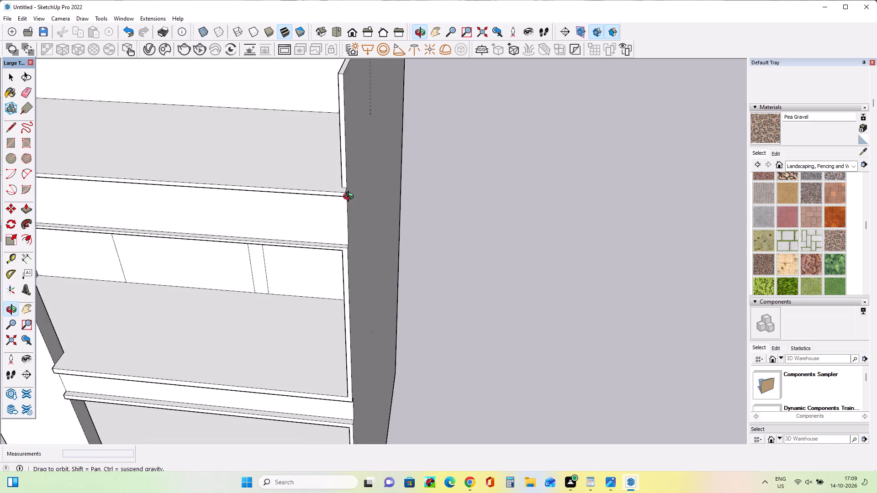
{"action": "middle_click_drag", "start_coordinate": [350, 198], "coordinate": [445, 195]}
{"action": "middle_click_drag", "start_coordinate": [370, 194], "coordinate": [372, 206]}
{"action": "scroll", "coordinate": [372, 206], "scroll_direction": "down", "scroll_amount": 8}
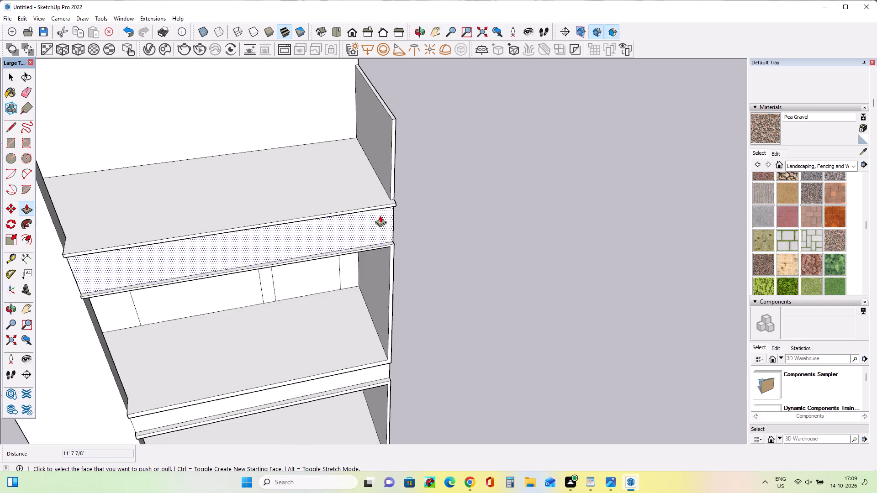
Push/Pull the top of the outer side wall above the ledge upward by about 11' 9 7/8" to roof level.
{"action": "scroll", "coordinate": [380, 215], "scroll_direction": "down", "scroll_amount": 5}
{"action": "scroll", "coordinate": [384, 141], "scroll_direction": "up", "scroll_amount": 4}
{"action": "left_click", "coordinate": [383, 154]}
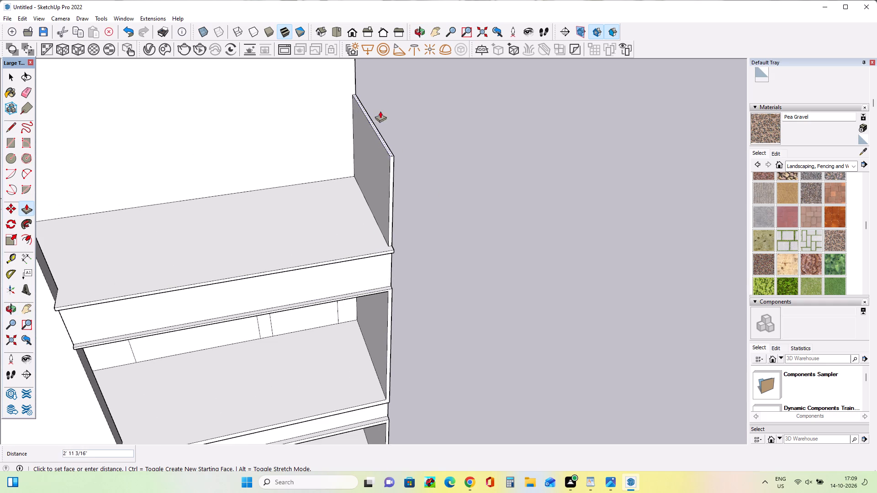
{"action": "scroll", "coordinate": [370, 78], "scroll_direction": "down", "scroll_amount": 9}
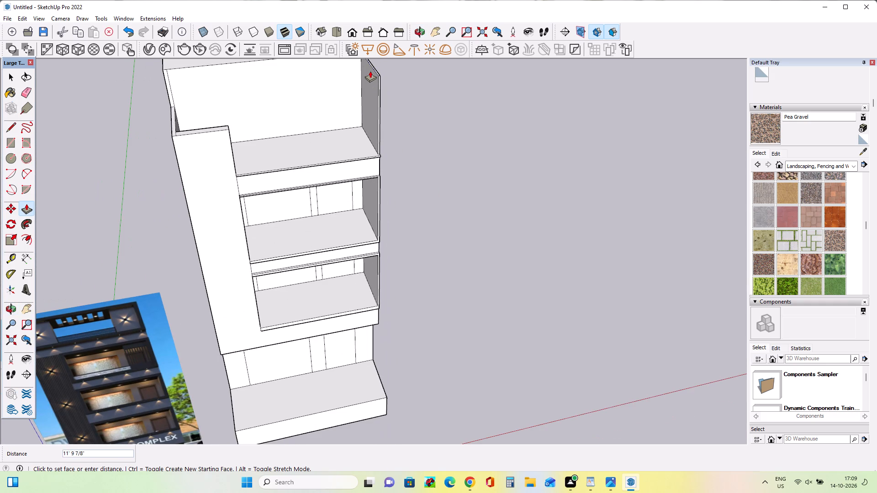
{"action": "left_click", "coordinate": [370, 71]}
Push/Pull the top of the thin side return behind the front pier upward by about 10' 8 1/2".
{"action": "left_click", "coordinate": [27, 308]}
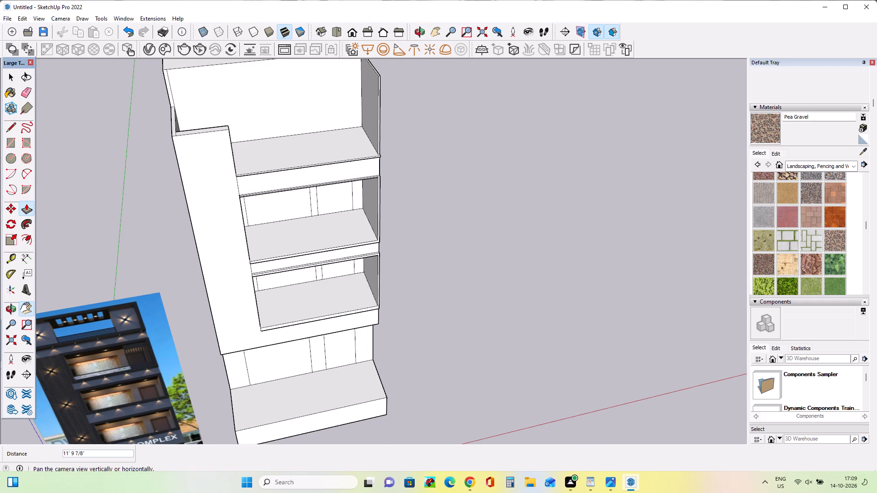
{"action": "left_click_drag", "start_coordinate": [292, 191], "coordinate": [316, 275]}
{"action": "middle_click_drag", "start_coordinate": [354, 270], "coordinate": [357, 202]}
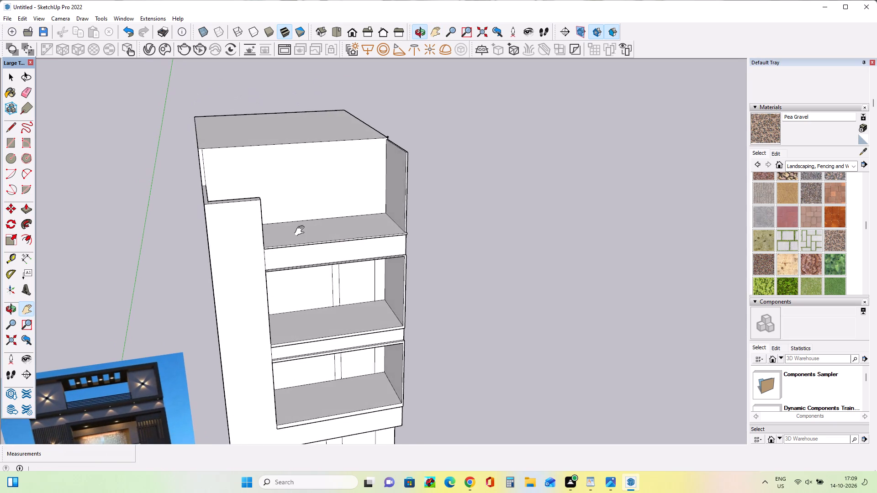
{"action": "scroll", "coordinate": [298, 231], "scroll_direction": "up", "scroll_amount": 2}
{"action": "middle_click_drag", "start_coordinate": [305, 232], "coordinate": [222, 247]}
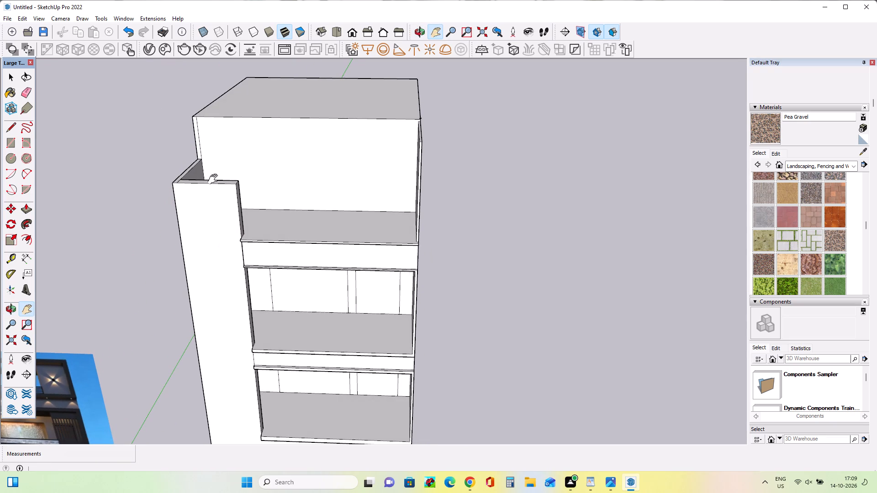
{"action": "scroll", "coordinate": [195, 206], "scroll_direction": "down", "scroll_amount": 4}
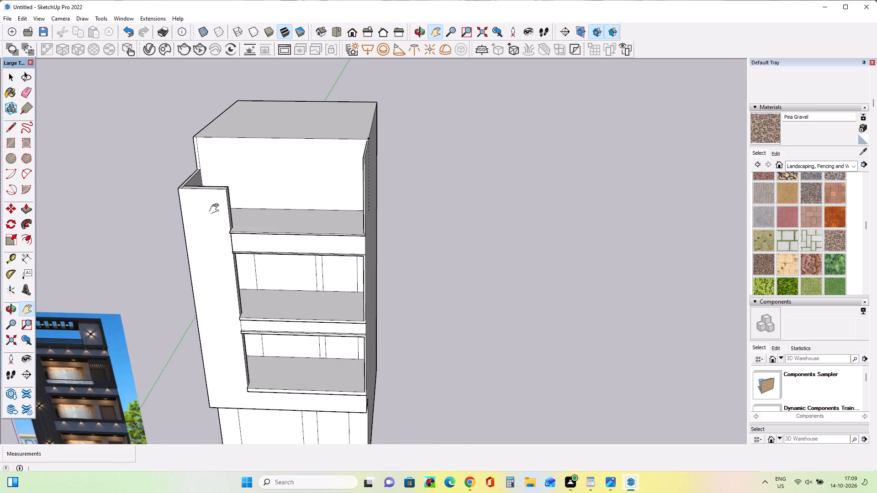
{"action": "scroll", "coordinate": [216, 209], "scroll_direction": "down", "scroll_amount": 3}
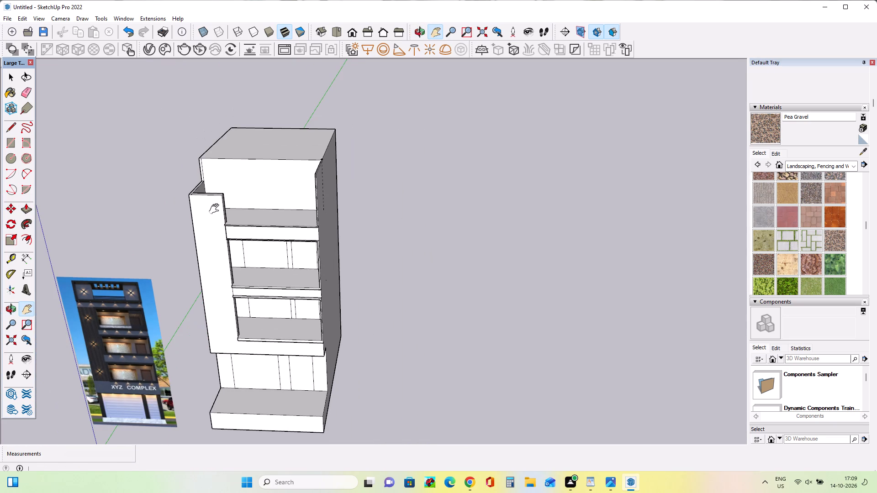
{"action": "middle_click_drag", "start_coordinate": [217, 209], "coordinate": [308, 169]}
{"action": "middle_click_drag", "start_coordinate": [223, 224], "coordinate": [227, 246]}
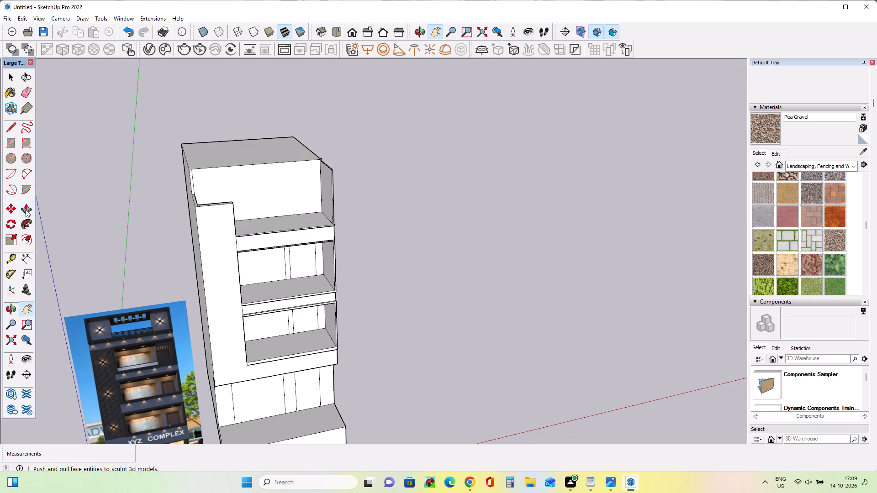
{"action": "left_click", "coordinate": [25, 212]}
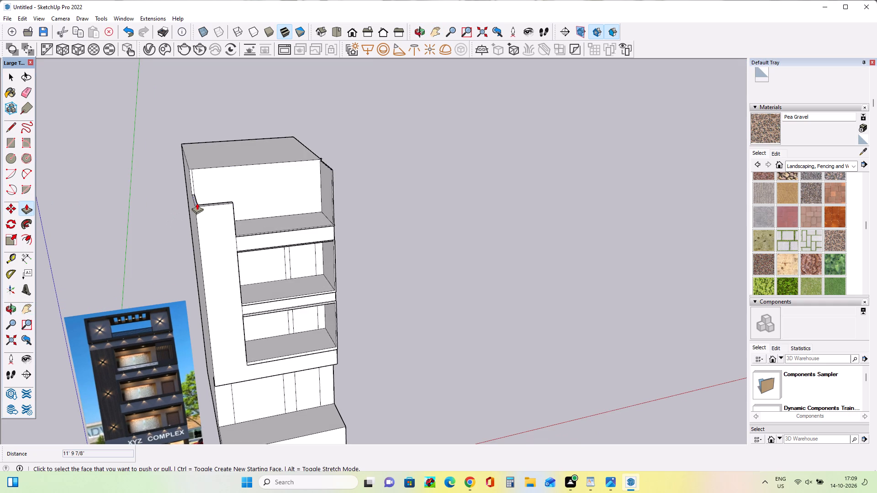
{"action": "left_click", "coordinate": [197, 203]}
{"action": "left_click", "coordinate": [209, 165]}
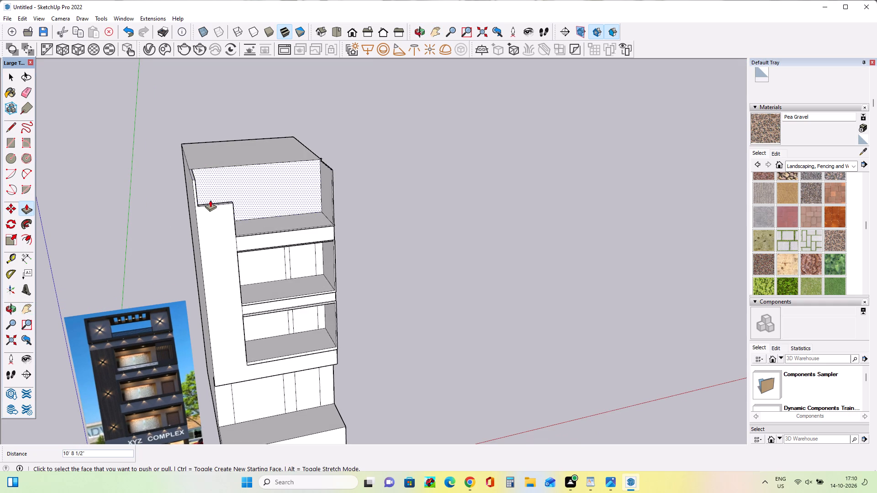
Push/Pull the front pier's top face upward and adjust it by about 1' 8 3/16" to align with the side return.
{"action": "left_click", "coordinate": [211, 204]}
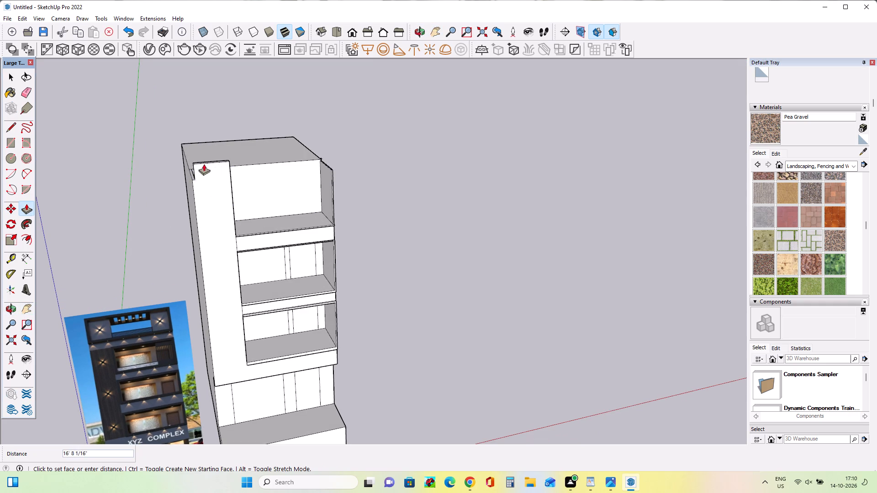
{"action": "left_click", "coordinate": [186, 175]}
{"action": "middle_click_drag", "start_coordinate": [270, 189], "coordinate": [228, 211]}
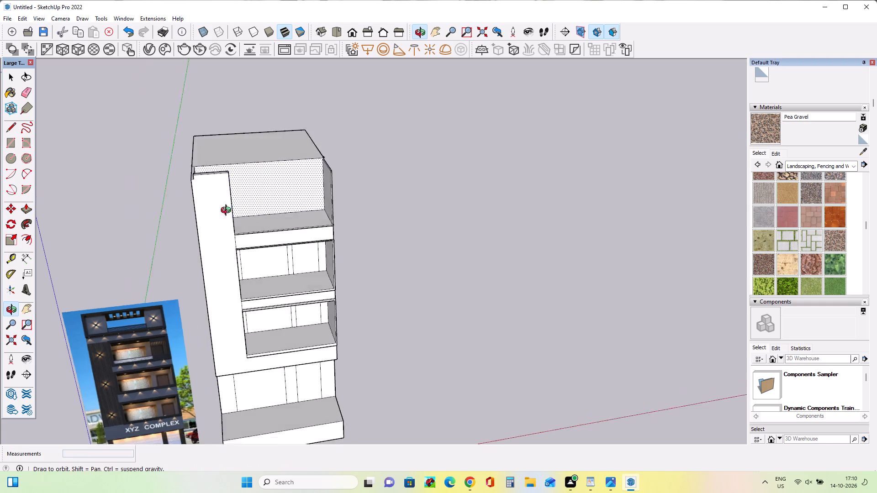
{"action": "middle_click_drag", "start_coordinate": [228, 211], "coordinate": [145, 230]}
{"action": "scroll", "coordinate": [189, 162], "scroll_direction": "up", "scroll_amount": 5}
{"action": "middle_click_drag", "start_coordinate": [225, 189], "coordinate": [417, 236]}
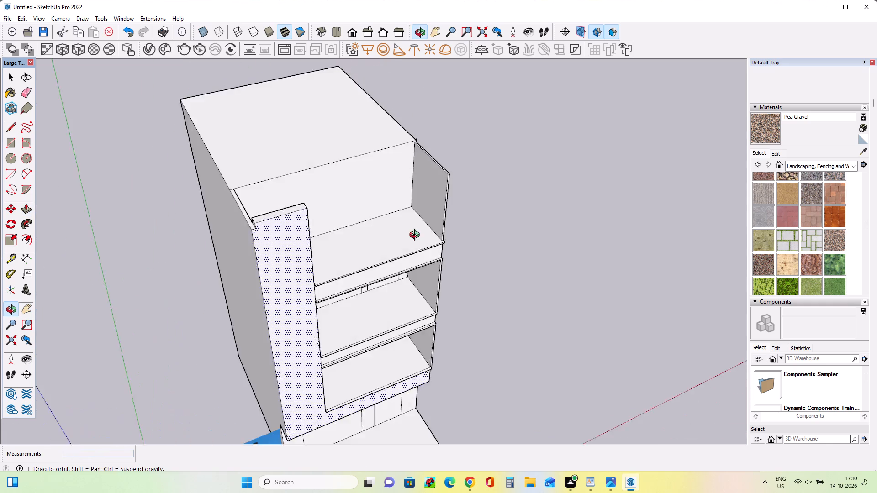
{"action": "middle_click_drag", "start_coordinate": [417, 236], "coordinate": [434, 237]}
{"action": "left_click", "coordinate": [298, 226]}
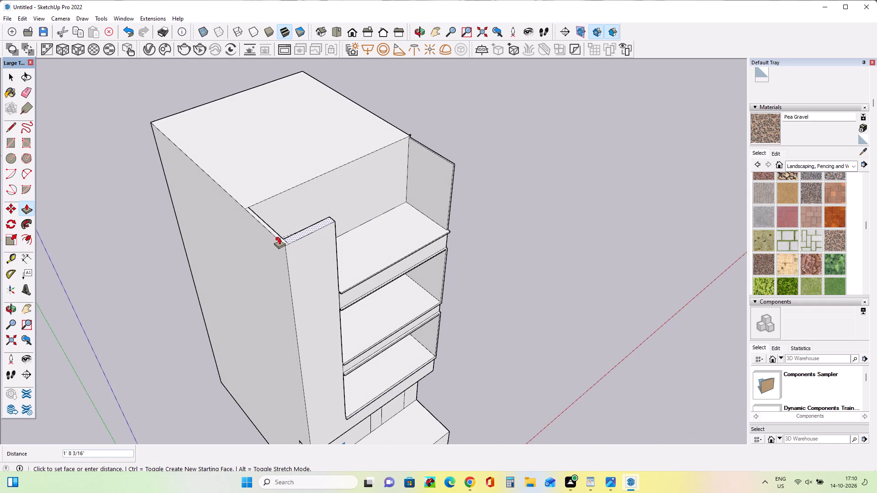
{"action": "left_click", "coordinate": [279, 237]}
Examine the roof-level recess, side walls and front pier from several angles beside the reference elevation image.
{"action": "middle_click_drag", "start_coordinate": [306, 248], "coordinate": [87, 241]}
{"action": "middle_click_drag", "start_coordinate": [358, 243], "coordinate": [390, 229]}
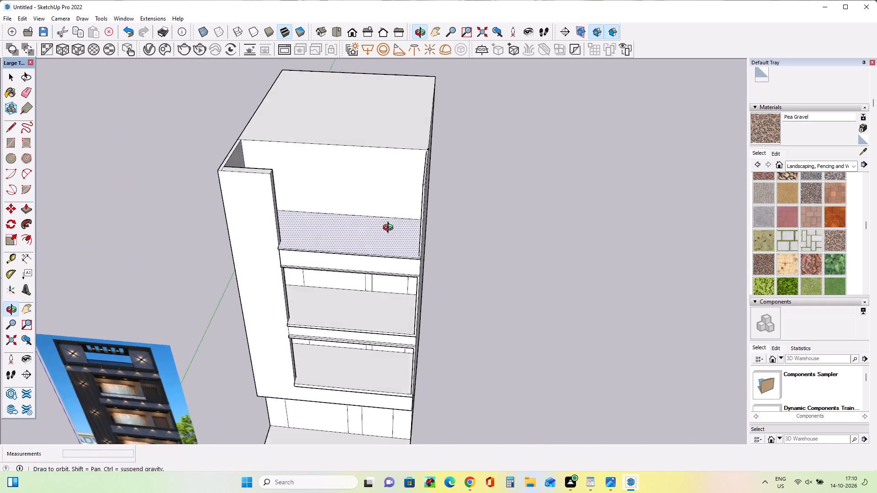
{"action": "middle_click_drag", "start_coordinate": [390, 229], "coordinate": [409, 223]}
{"action": "scroll", "coordinate": [390, 204], "scroll_direction": "up", "scroll_amount": 7}
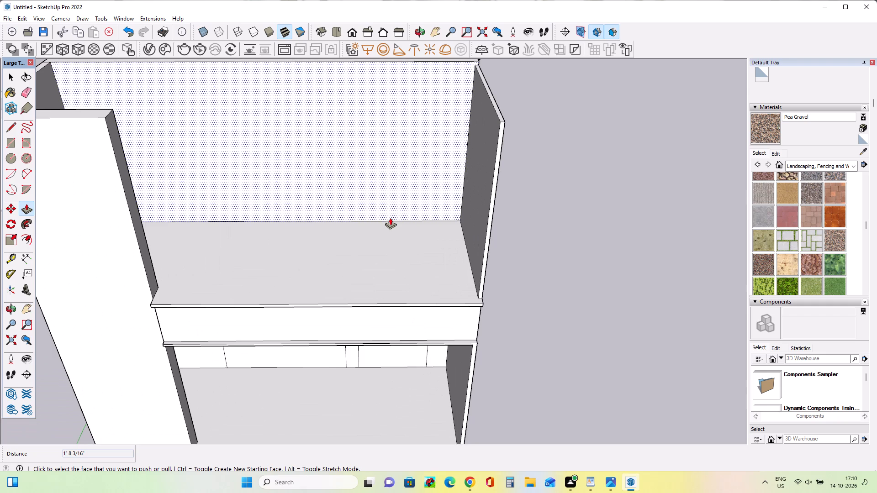
{"action": "middle_click_drag", "start_coordinate": [390, 218], "coordinate": [435, 191]}
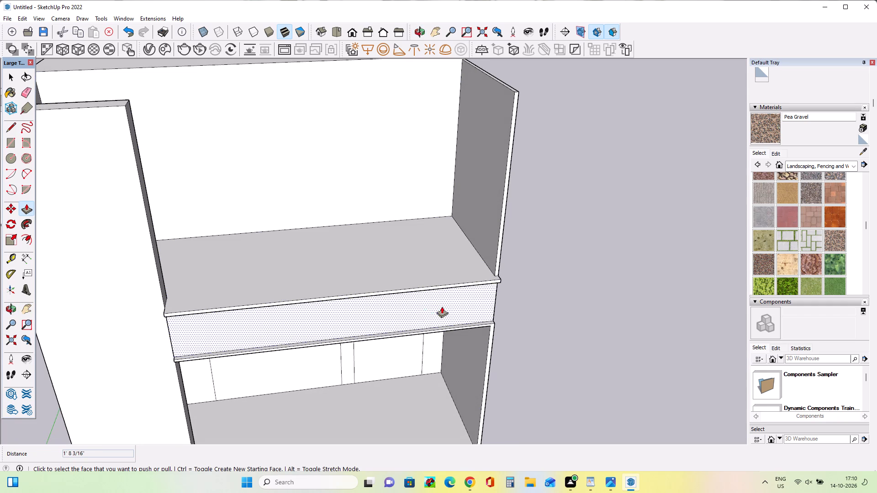
{"action": "middle_click_drag", "start_coordinate": [442, 306], "coordinate": [404, 309]}
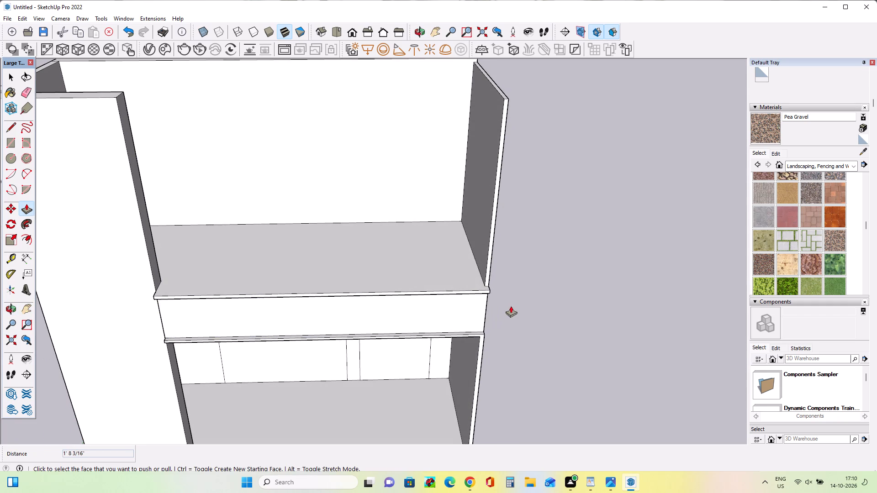
{"action": "middle_click_drag", "start_coordinate": [516, 302], "coordinate": [512, 298]}
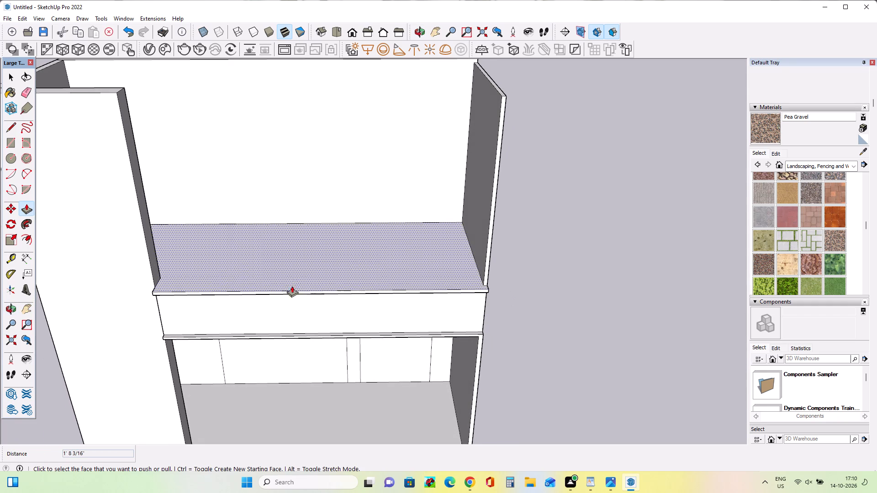
{"action": "scroll", "coordinate": [304, 288], "scroll_direction": "down", "scroll_amount": 6}
{"action": "middle_click_drag", "start_coordinate": [304, 287], "coordinate": [336, 253]}
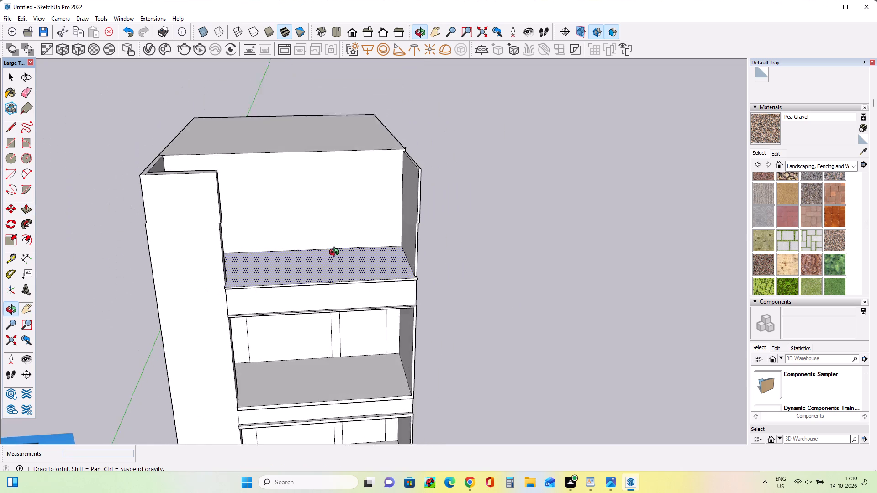
{"action": "middle_click_drag", "start_coordinate": [336, 253], "coordinate": [327, 210]}
{"action": "scroll", "coordinate": [327, 210], "scroll_direction": "down", "scroll_amount": 4}
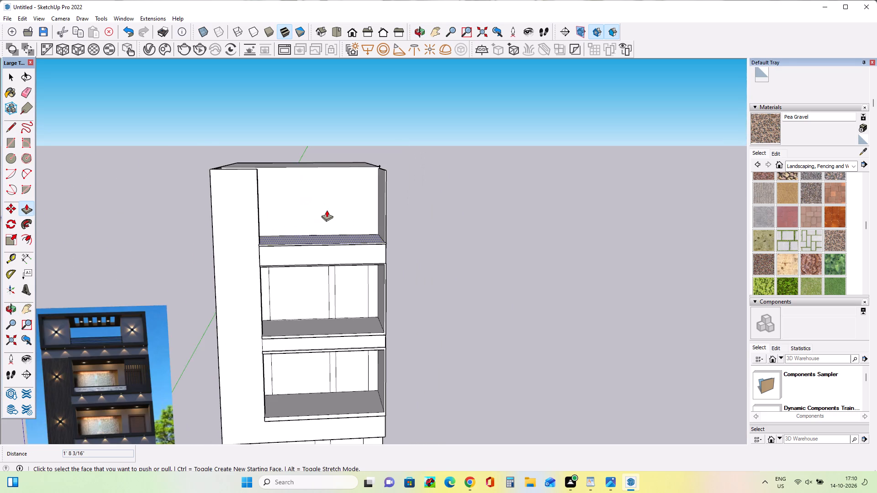
{"action": "scroll", "coordinate": [327, 210], "scroll_direction": "down", "scroll_amount": 2}
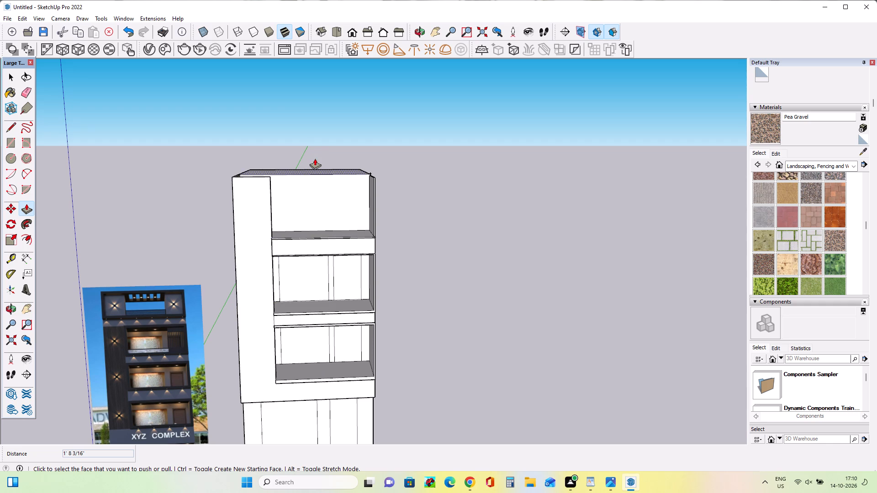
{"action": "scroll", "coordinate": [315, 158], "scroll_direction": "up", "scroll_amount": 4}
{"action": "scroll", "coordinate": [315, 159], "scroll_direction": "down", "scroll_amount": 4}
{"action": "middle_click_drag", "start_coordinate": [338, 177], "coordinate": [371, 212]}
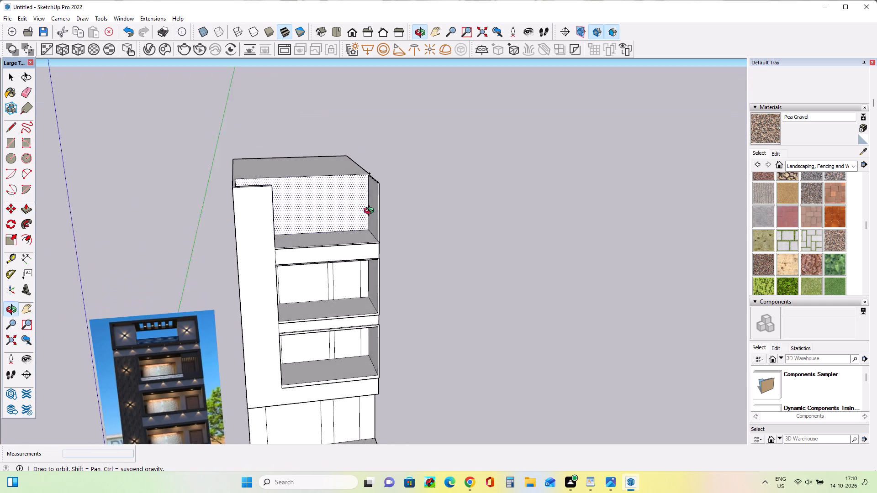
{"action": "middle_click_drag", "start_coordinate": [371, 212], "coordinate": [376, 215]}
{"action": "scroll", "coordinate": [351, 238], "scroll_direction": "up", "scroll_amount": 3}
{"action": "scroll", "coordinate": [354, 237], "scroll_direction": "down", "scroll_amount": 2}
{"action": "middle_click_drag", "start_coordinate": [351, 237], "coordinate": [338, 238]}
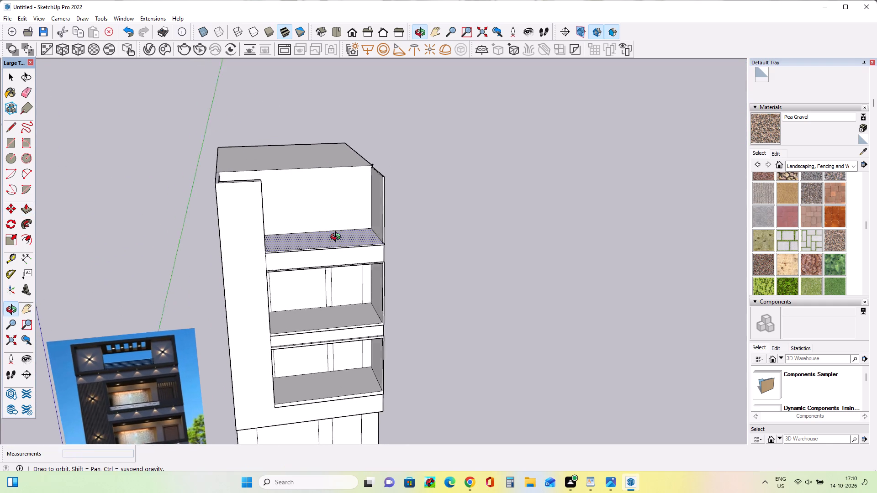
{"action": "middle_click_drag", "start_coordinate": [338, 238], "coordinate": [313, 237]}
Draw three vertical lines about 44', 37' and 36' long, extending the floor below's wall divisions up onto the upper back wall.
{"action": "left_click", "coordinate": [11, 129]}
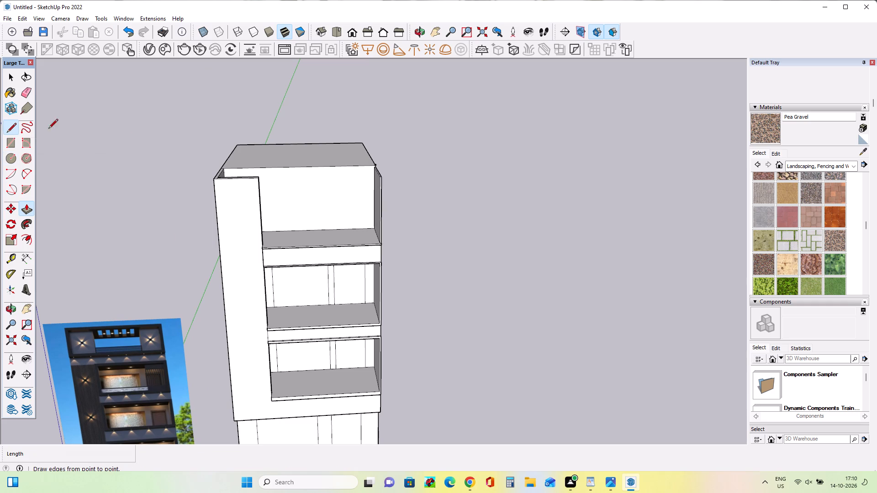
{"action": "left_click", "coordinate": [364, 294]}
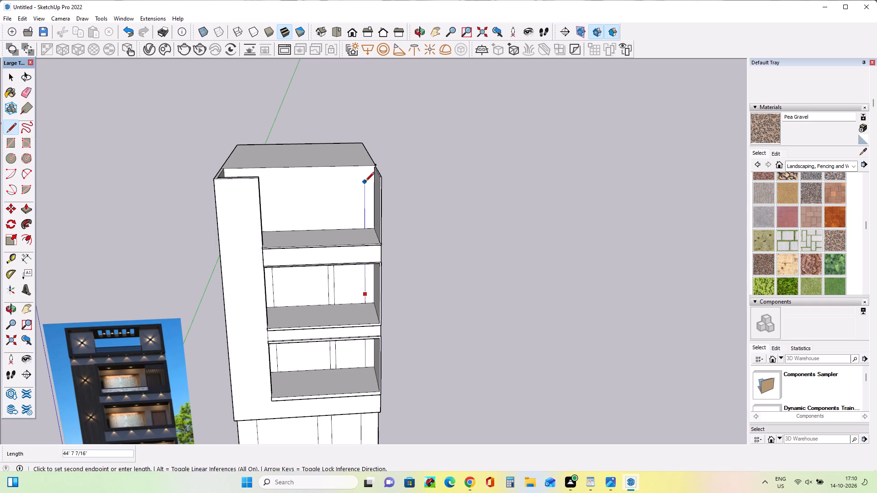
{"action": "left_click", "coordinate": [365, 184]}
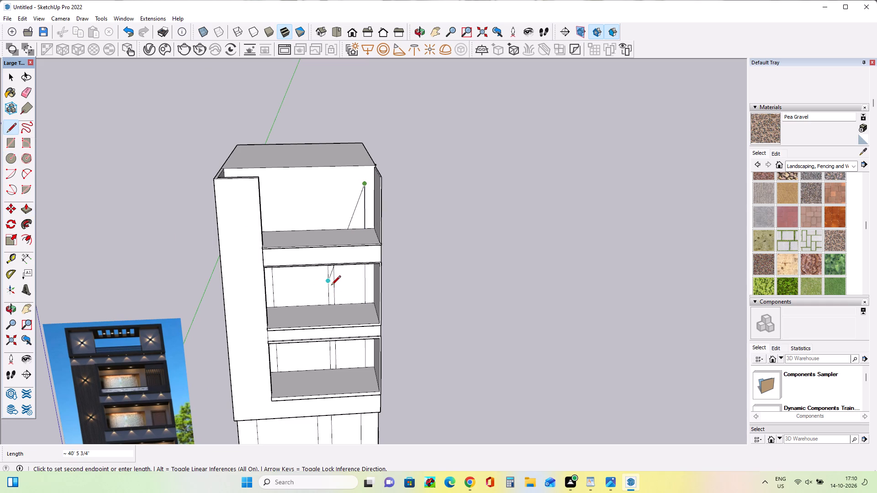
{"action": "key", "text": "space"}
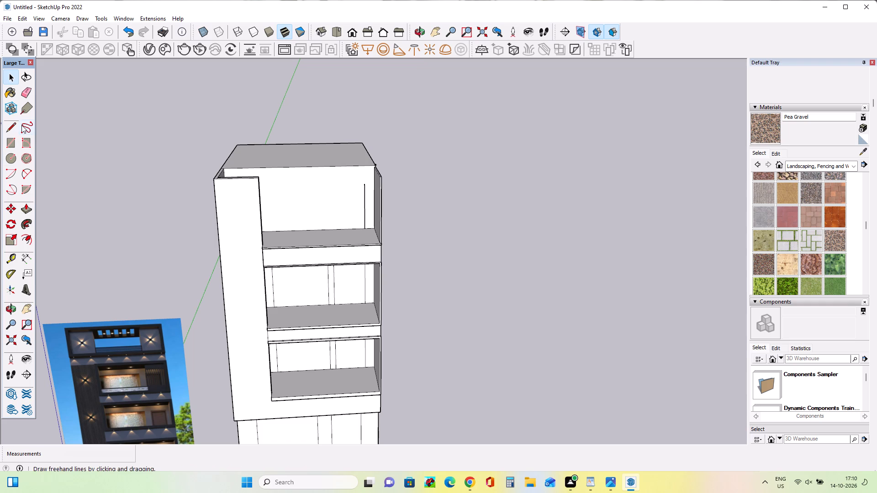
{"action": "left_click", "coordinate": [12, 120]}
{"action": "left_click", "coordinate": [336, 281]}
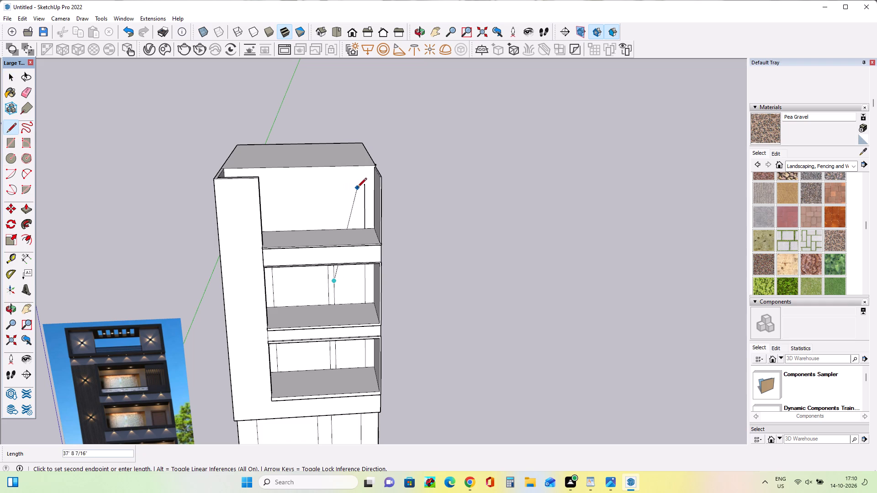
{"action": "left_click", "coordinate": [330, 188]}
{"action": "middle_click_drag", "start_coordinate": [312, 375], "coordinate": [333, 373]}
{"action": "key", "text": "space"}
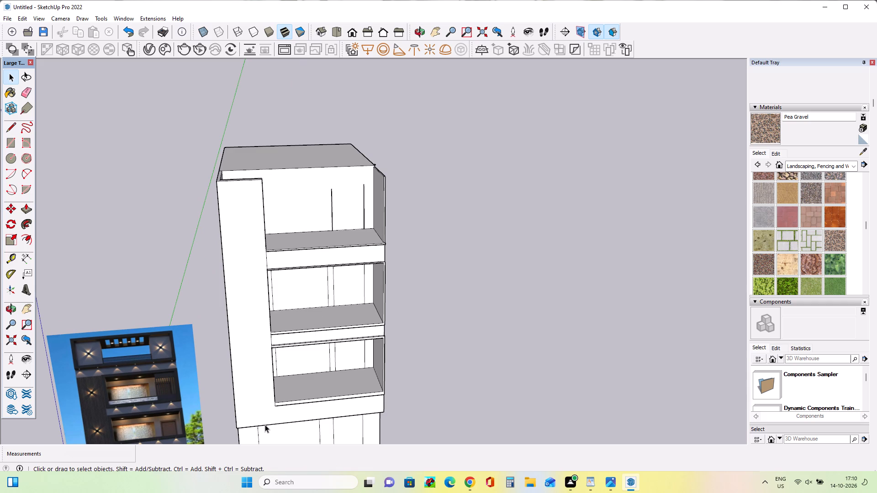
{"action": "left_click", "coordinate": [7, 133]}
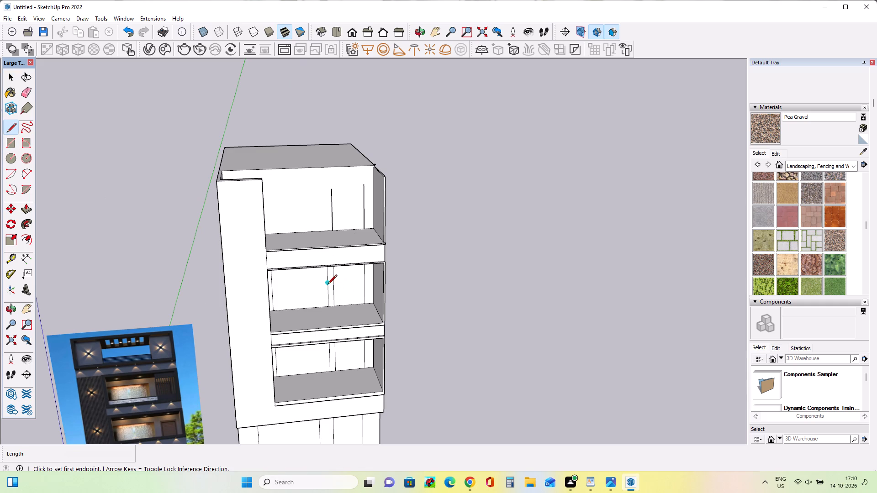
{"action": "left_click", "coordinate": [328, 285]}
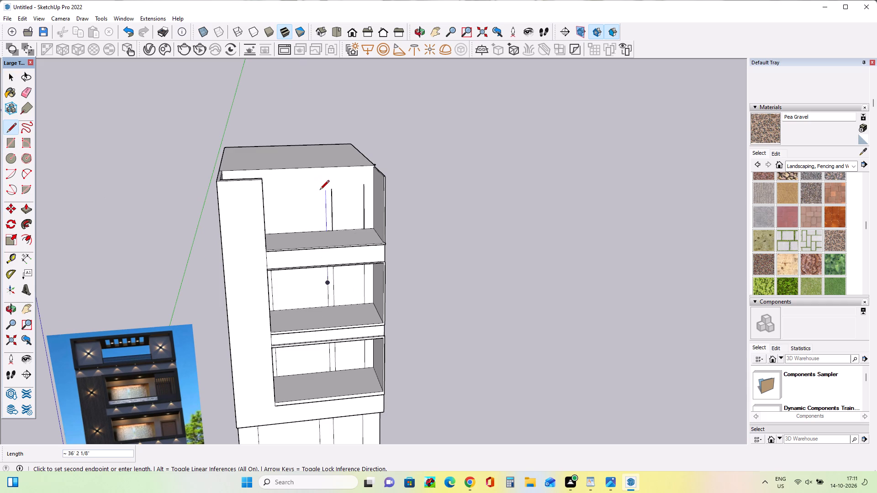
{"action": "left_click", "coordinate": [321, 190]}
{"action": "key", "text": "space"}
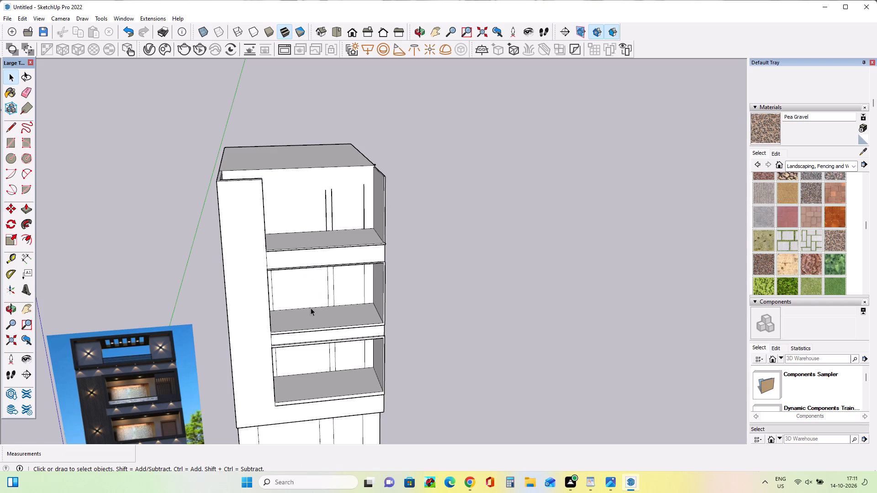
Draw a vertical line about 35' 1 1/8" long, extending the leftmost wall division below up onto the upper back wall.
{"action": "middle_click_drag", "start_coordinate": [302, 307], "coordinate": [244, 312]}
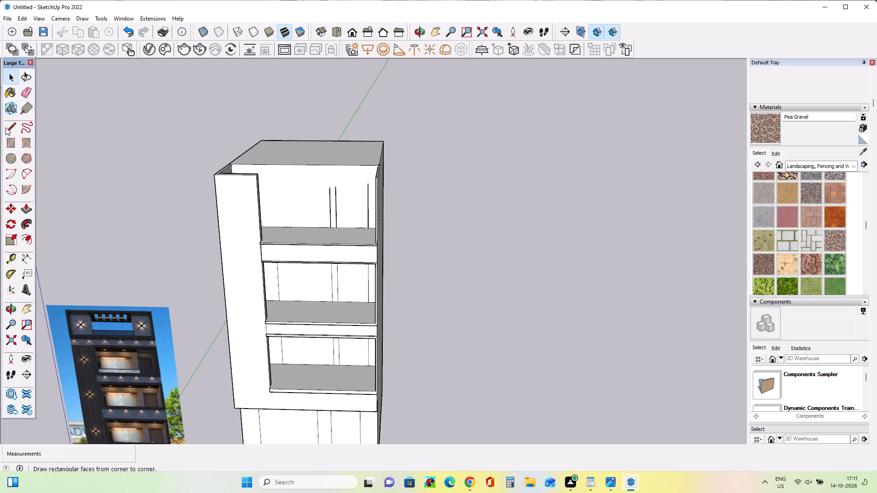
{"action": "left_click", "coordinate": [6, 127]}
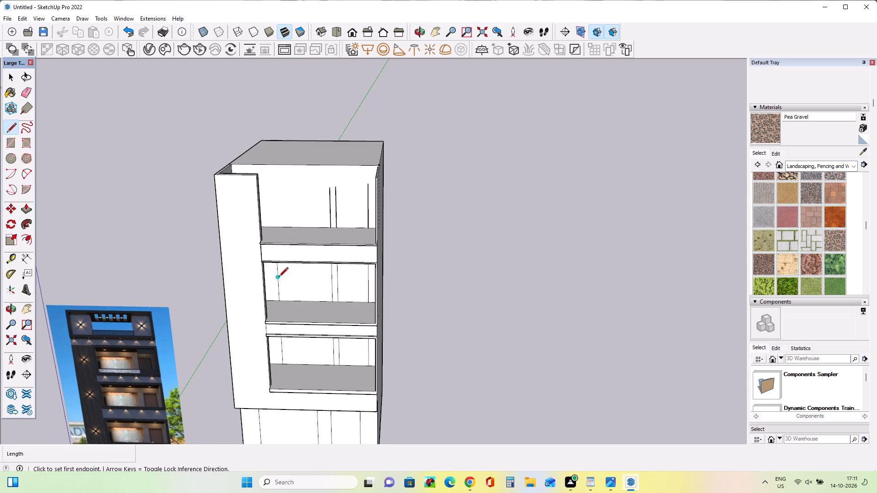
{"action": "left_click", "coordinate": [279, 278]}
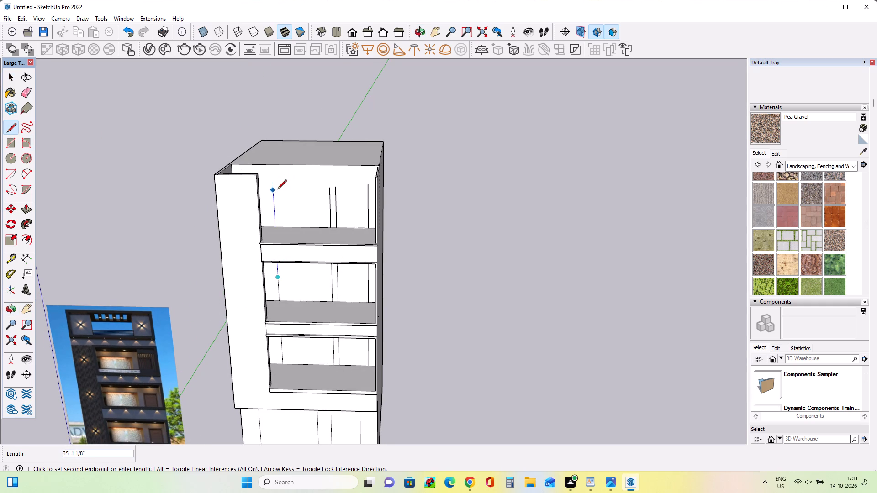
{"action": "left_click", "coordinate": [277, 190]}
{"action": "middle_click_drag", "start_coordinate": [349, 290], "coordinate": [413, 289]}
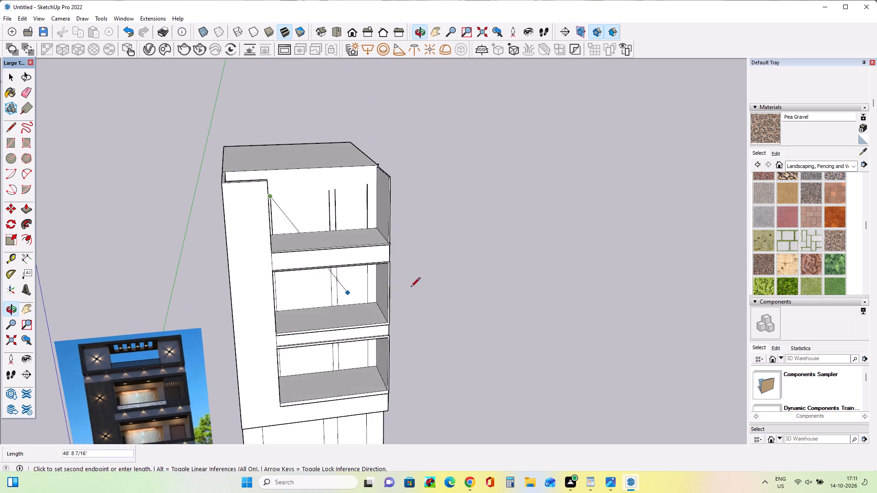
{"action": "key", "text": "space"}
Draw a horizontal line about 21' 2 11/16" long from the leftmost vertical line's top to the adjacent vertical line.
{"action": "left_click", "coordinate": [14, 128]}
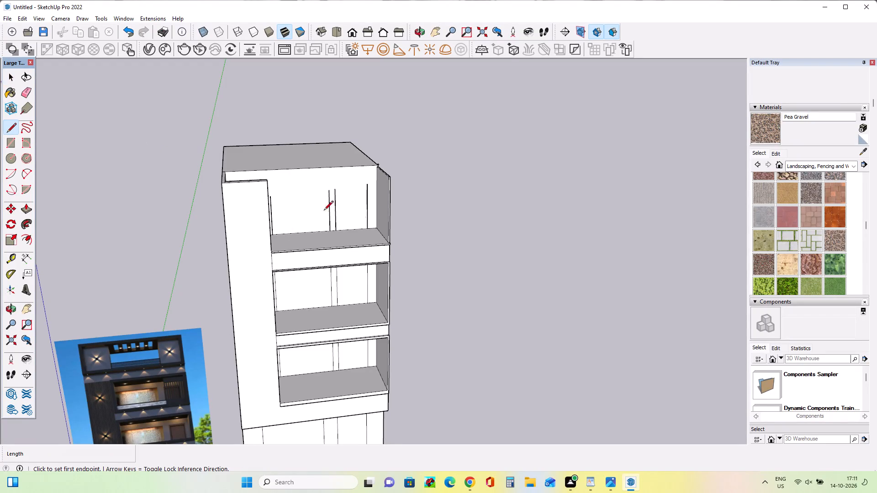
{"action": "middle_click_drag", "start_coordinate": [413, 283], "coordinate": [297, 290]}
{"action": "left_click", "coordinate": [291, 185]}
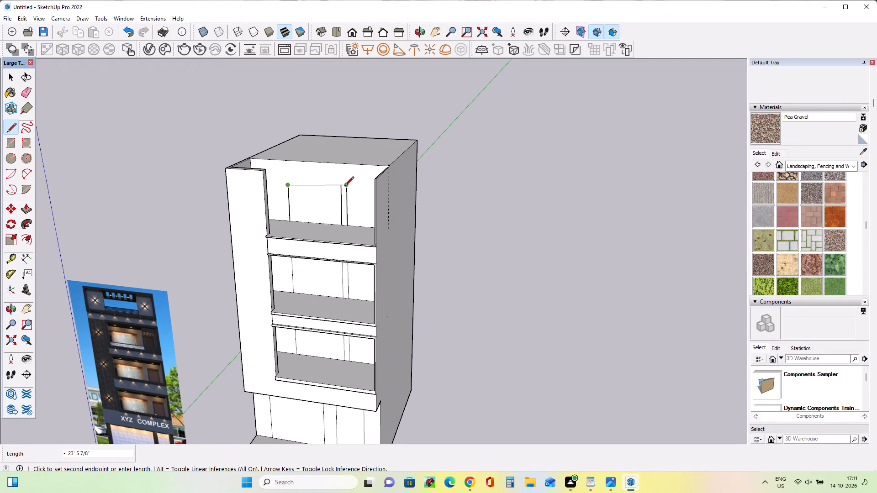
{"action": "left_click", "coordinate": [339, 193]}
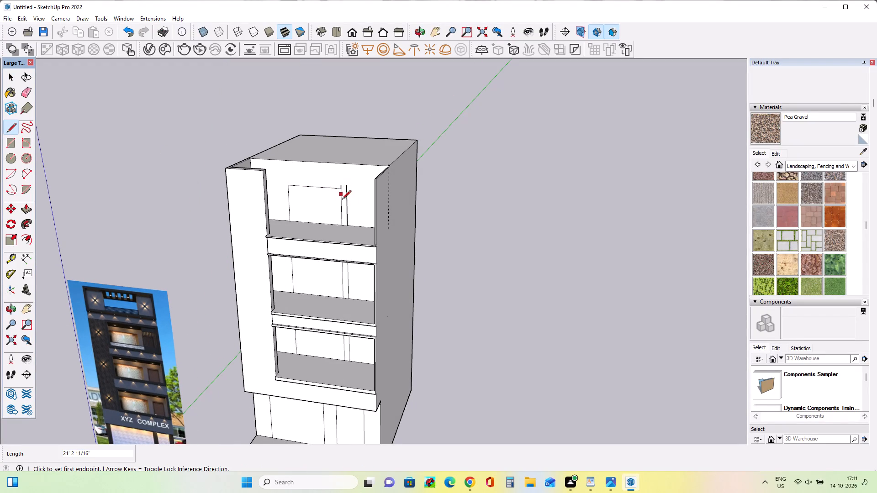
Extend the wide panel's side lines upward, about 1' 4 11/16" on the right and 2' 7 5/8" on the left, joined by a top line.
{"action": "scroll", "coordinate": [333, 219], "scroll_direction": "up", "scroll_amount": 5}
{"action": "middle_click_drag", "start_coordinate": [338, 216], "coordinate": [414, 197]}
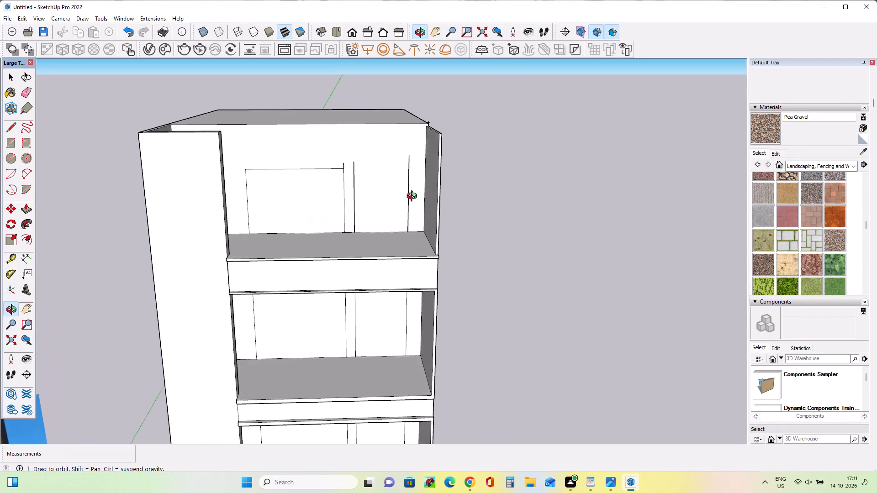
{"action": "middle_click_drag", "start_coordinate": [414, 197], "coordinate": [414, 197]}
{"action": "middle_click_drag", "start_coordinate": [357, 215], "coordinate": [368, 163]}
{"action": "scroll", "coordinate": [368, 163], "scroll_direction": "down", "scroll_amount": 8}
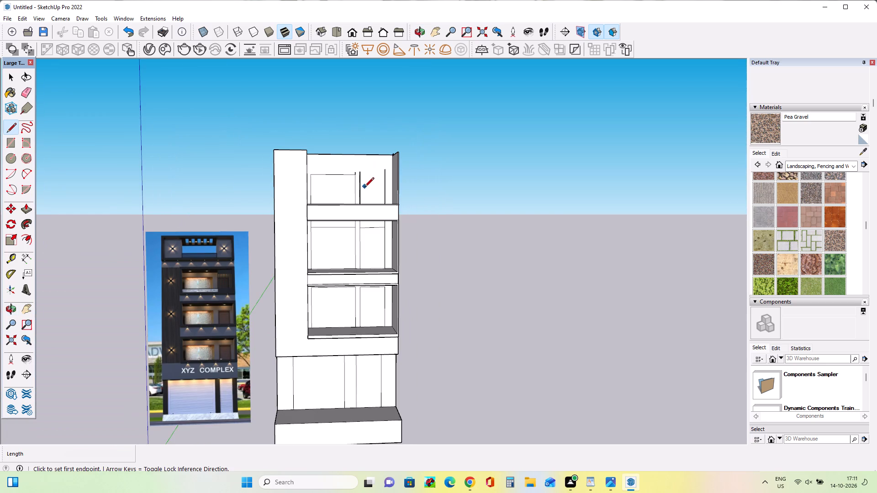
{"action": "middle_click_drag", "start_coordinate": [363, 206], "coordinate": [363, 245]}
{"action": "scroll", "coordinate": [349, 152], "scroll_direction": "up", "scroll_amount": 6}
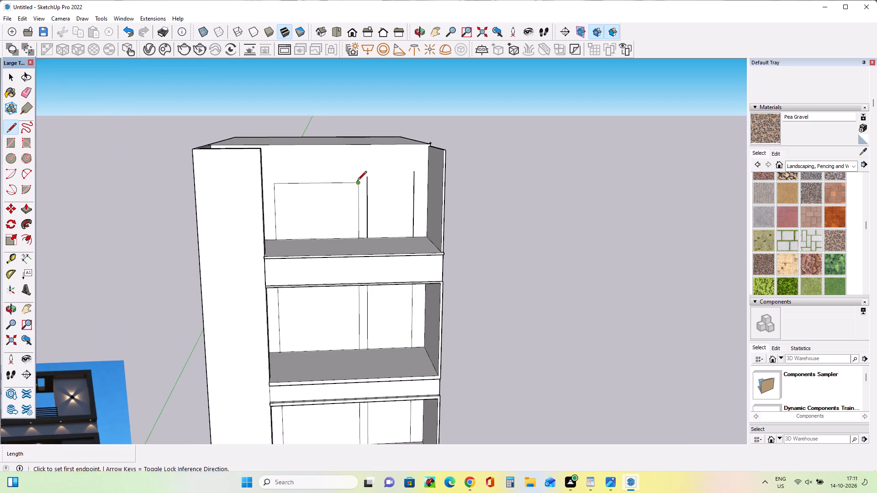
{"action": "left_click", "coordinate": [361, 178]}
{"action": "scroll", "coordinate": [354, 170], "scroll_direction": "up", "scroll_amount": 4}
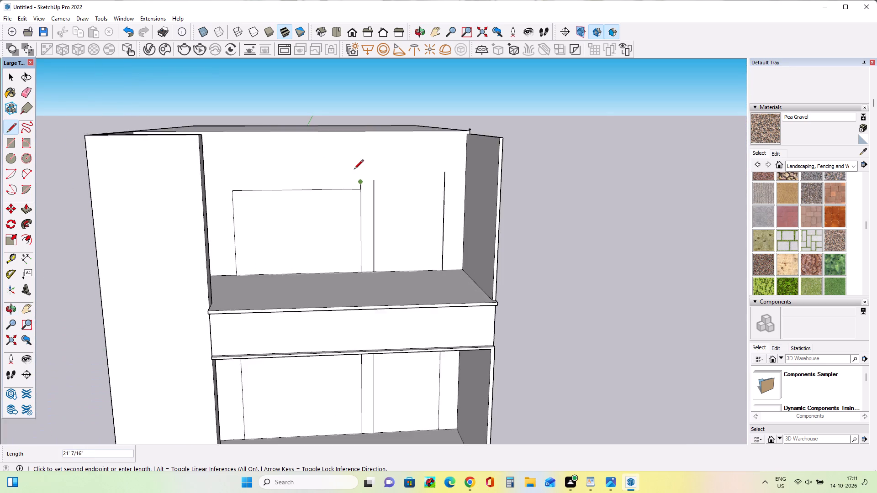
{"action": "scroll", "coordinate": [354, 170], "scroll_direction": "up", "scroll_amount": 4}
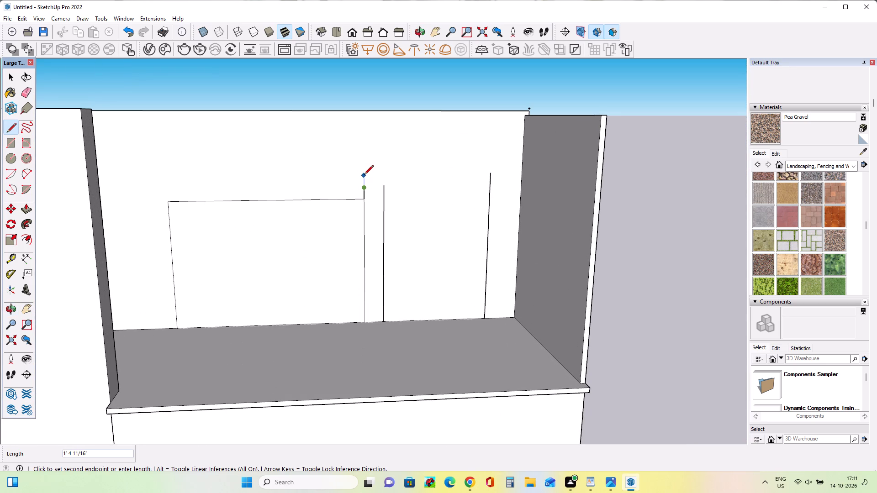
{"action": "left_click", "coordinate": [364, 175]}
{"action": "left_click", "coordinate": [363, 177]}
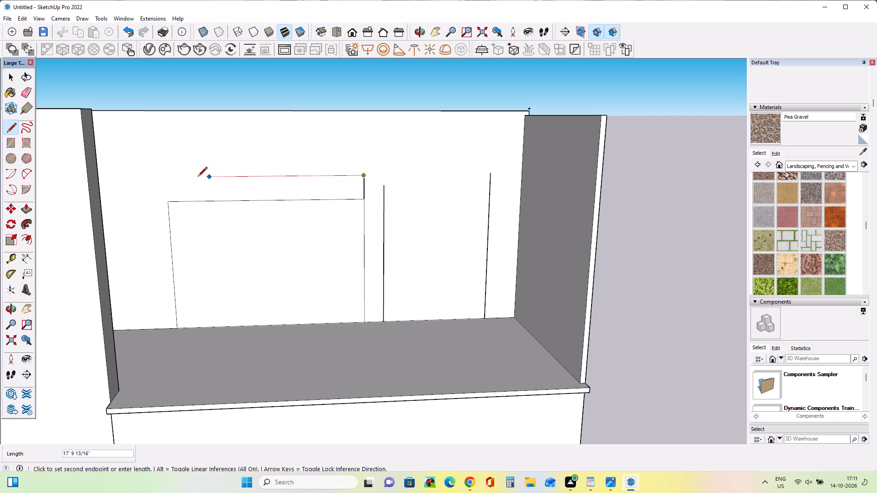
{"action": "left_click", "coordinate": [170, 179]}
{"action": "left_click", "coordinate": [168, 202]}
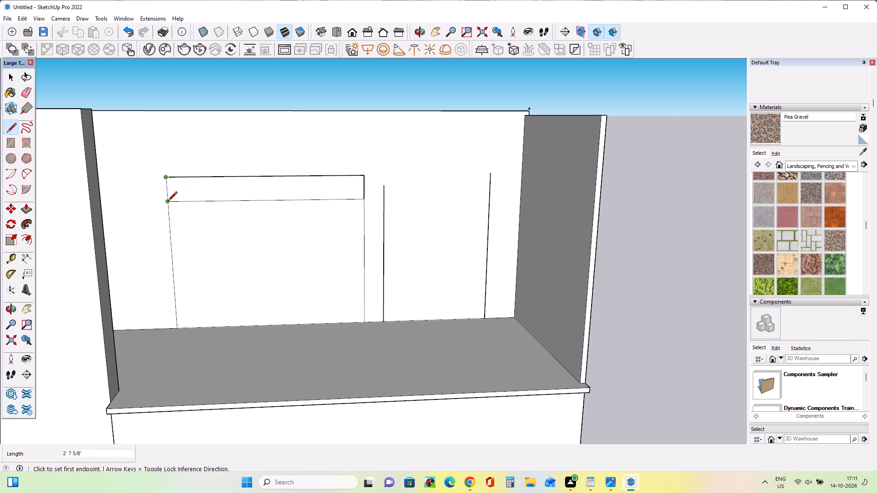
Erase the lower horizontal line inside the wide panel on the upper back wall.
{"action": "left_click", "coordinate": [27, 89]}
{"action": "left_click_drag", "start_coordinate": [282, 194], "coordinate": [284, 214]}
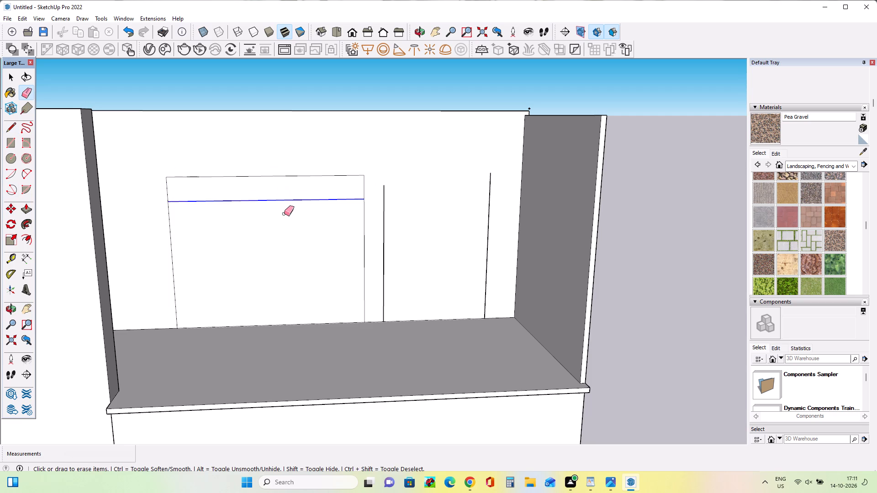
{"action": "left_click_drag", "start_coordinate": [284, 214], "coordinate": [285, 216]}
Draw a line about 14' 3 3/16" from the wide panel's top corner to the rightmost vertical, and extend the middle vertical up to meet it.
{"action": "middle_click_drag", "start_coordinate": [395, 213], "coordinate": [369, 218]}
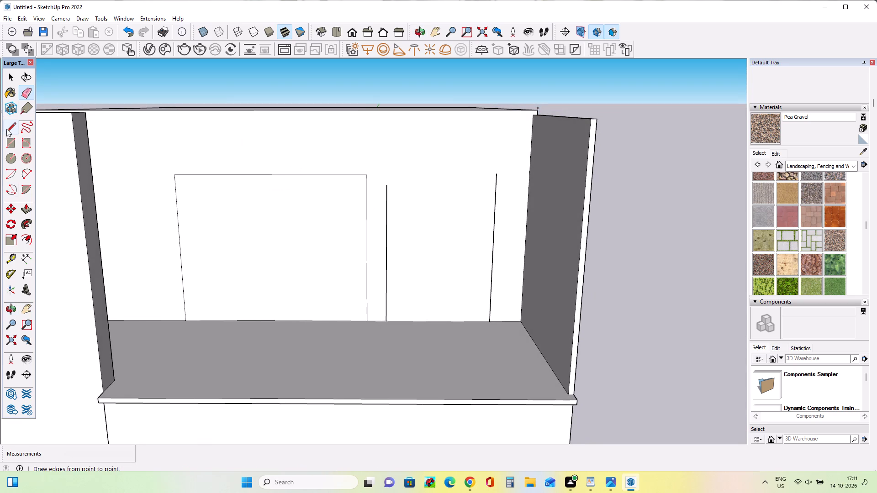
{"action": "left_click", "coordinate": [6, 129]}
{"action": "left_click_drag", "start_coordinate": [365, 175], "coordinate": [372, 175]}
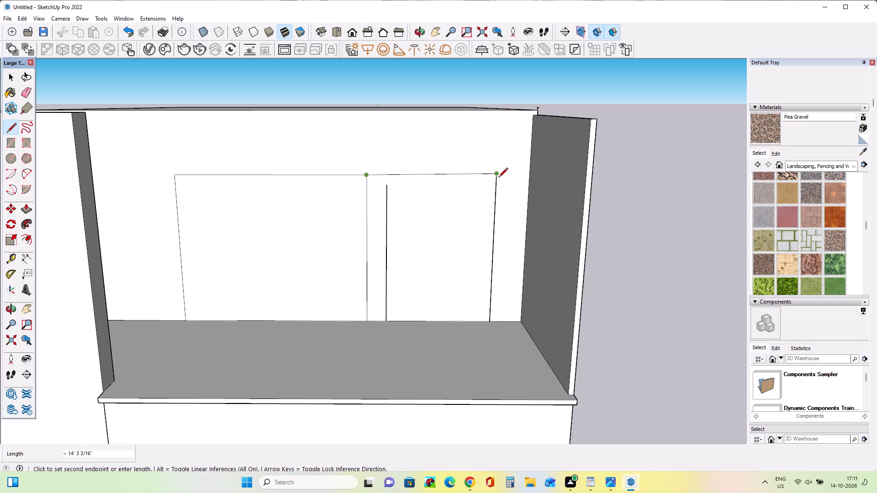
{"action": "left_click", "coordinate": [499, 178]}
{"action": "left_click", "coordinate": [386, 191]}
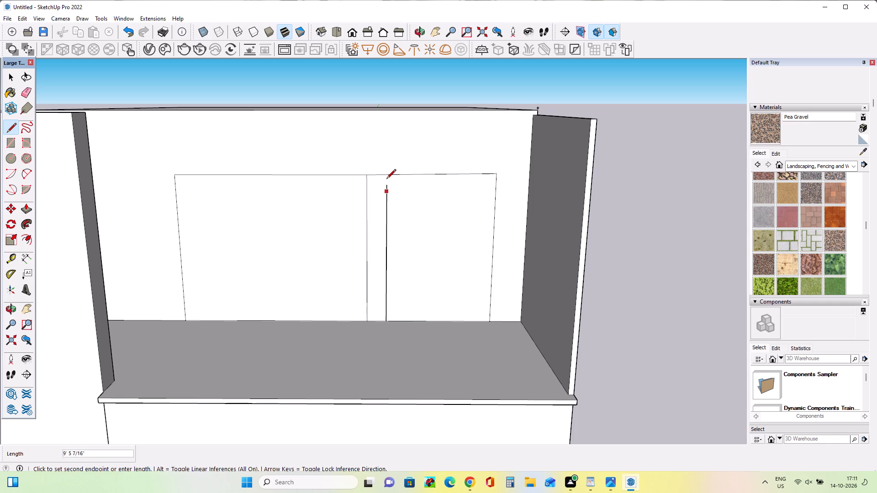
{"action": "left_click", "coordinate": [387, 174]}
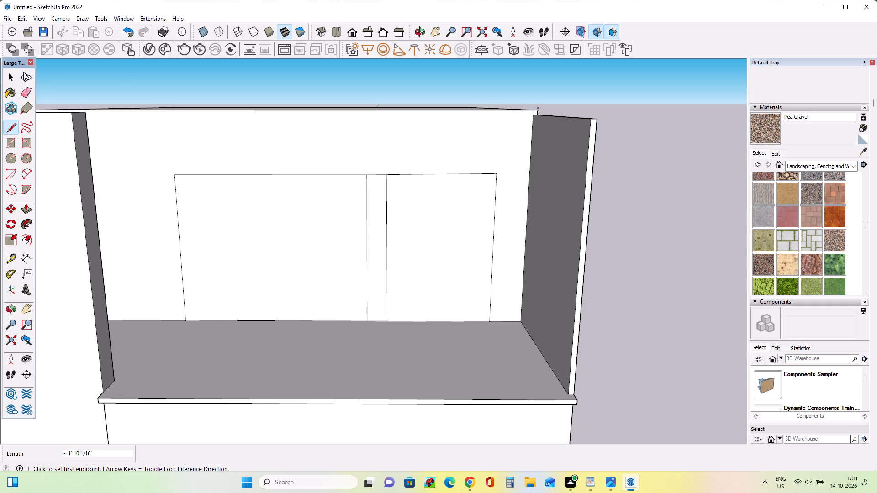
Erase the short top segment joining the wide and narrow panels on the upper back wall.
{"action": "left_click", "coordinate": [29, 84]}
{"action": "left_click", "coordinate": [25, 94]}
{"action": "left_click_drag", "start_coordinate": [376, 172], "coordinate": [376, 185]}
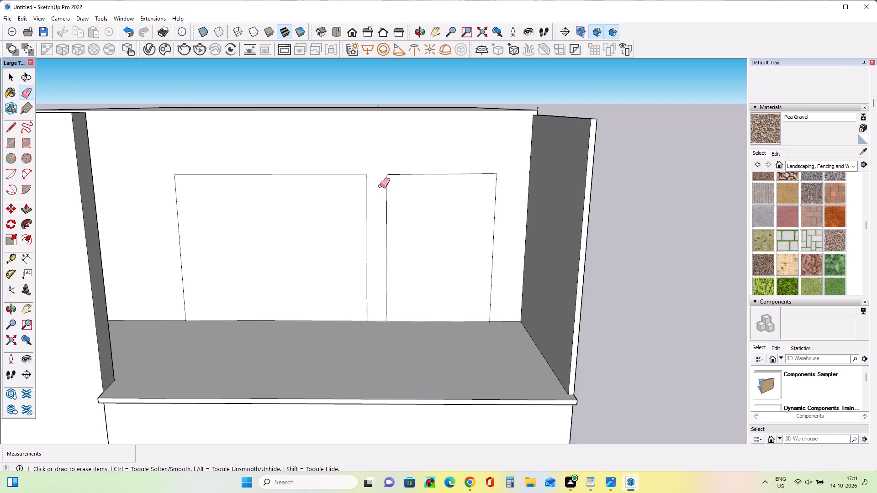
Push/Pull the top face of the top floor's right side wall up 5 13/16" to meet the roof level.
{"action": "scroll", "coordinate": [375, 200], "scroll_direction": "down", "scroll_amount": 13}
{"action": "middle_click_drag", "start_coordinate": [350, 290], "coordinate": [362, 261]}
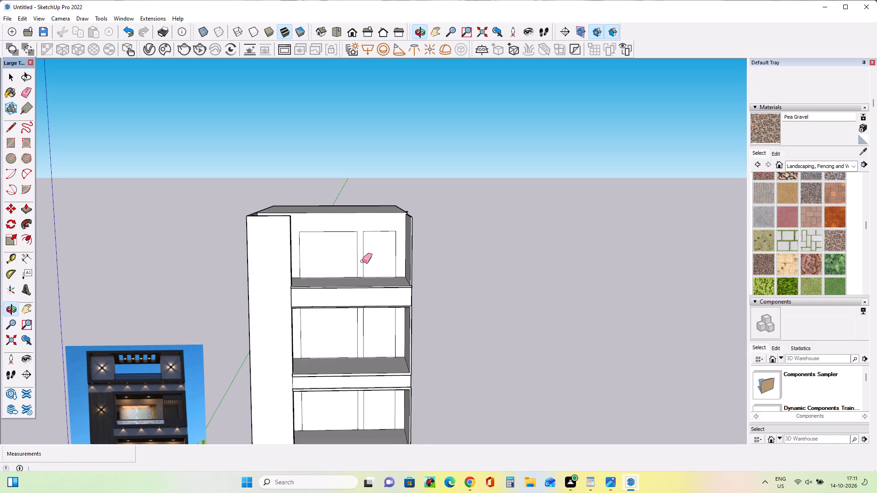
{"action": "middle_click_drag", "start_coordinate": [333, 254], "coordinate": [381, 266]}
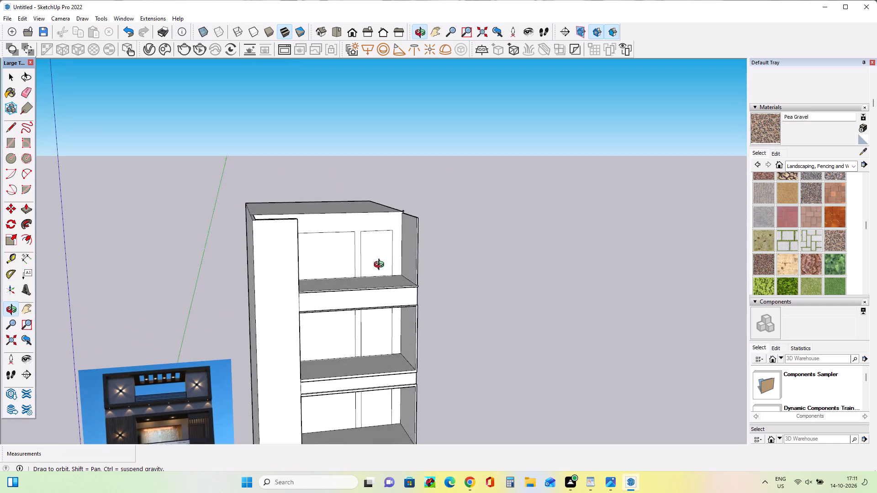
{"action": "middle_click_drag", "start_coordinate": [381, 266], "coordinate": [392, 293]}
{"action": "scroll", "coordinate": [400, 237], "scroll_direction": "up", "scroll_amount": 4}
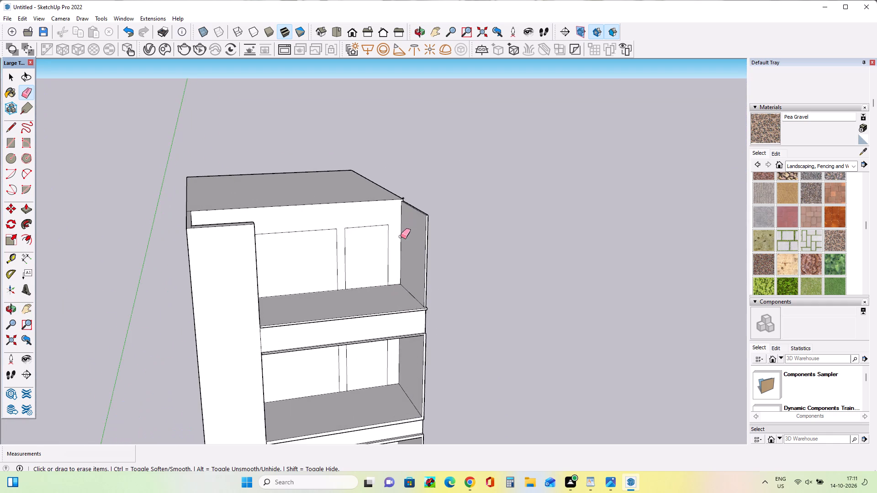
{"action": "scroll", "coordinate": [401, 236], "scroll_direction": "up", "scroll_amount": 1}
{"action": "middle_click_drag", "start_coordinate": [400, 243], "coordinate": [437, 259]}
{"action": "scroll", "coordinate": [412, 218], "scroll_direction": "up", "scroll_amount": 3}
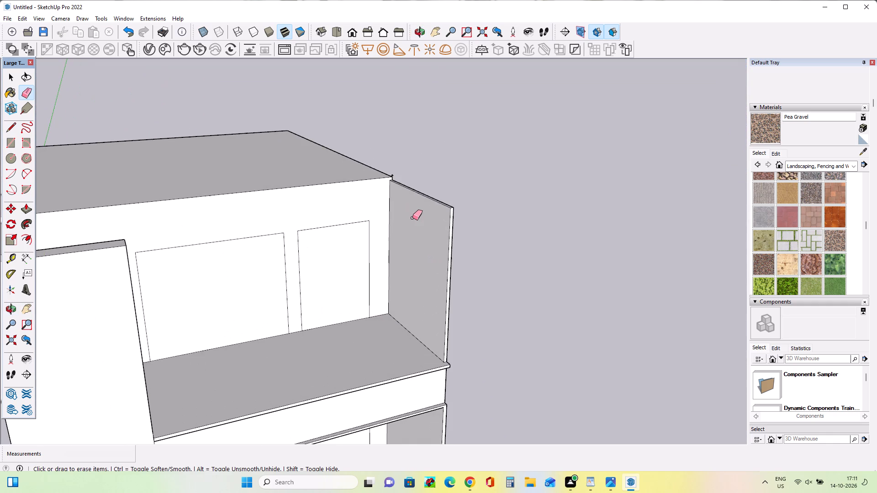
{"action": "middle_click_drag", "start_coordinate": [412, 217], "coordinate": [414, 225]}
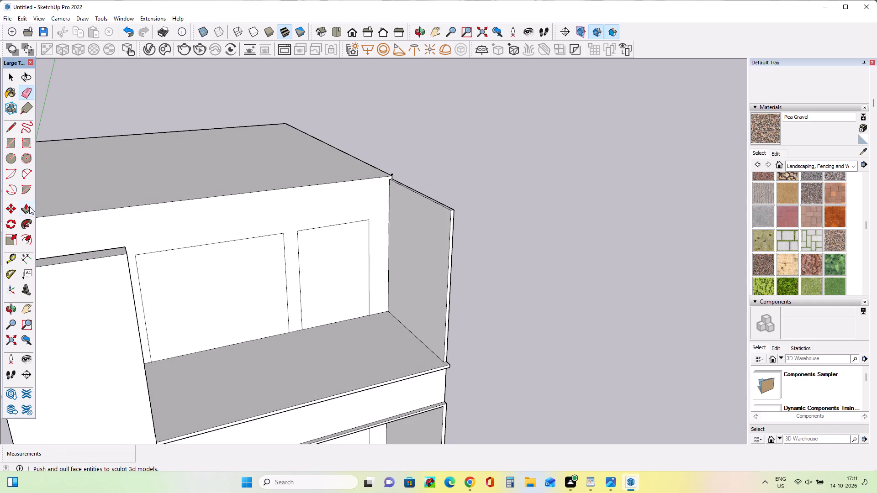
{"action": "left_click", "coordinate": [29, 206]}
{"action": "left_click", "coordinate": [432, 198]}
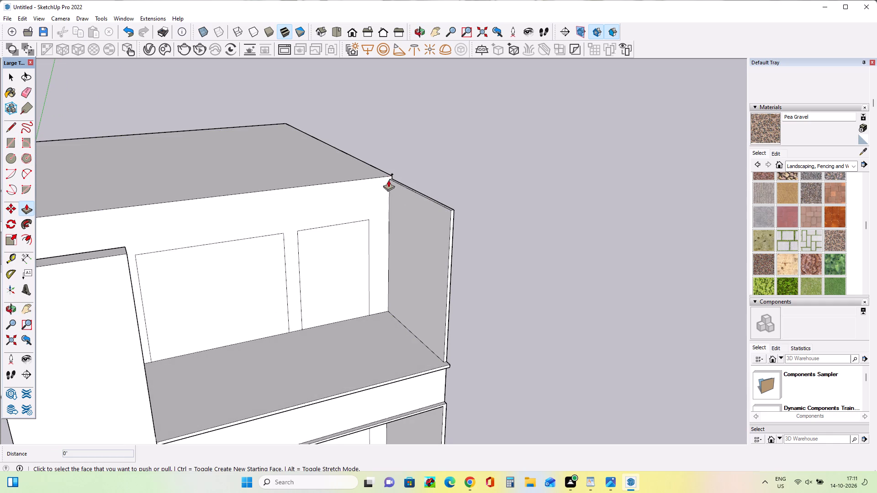
{"action": "middle_click_drag", "start_coordinate": [450, 189], "coordinate": [423, 254]}
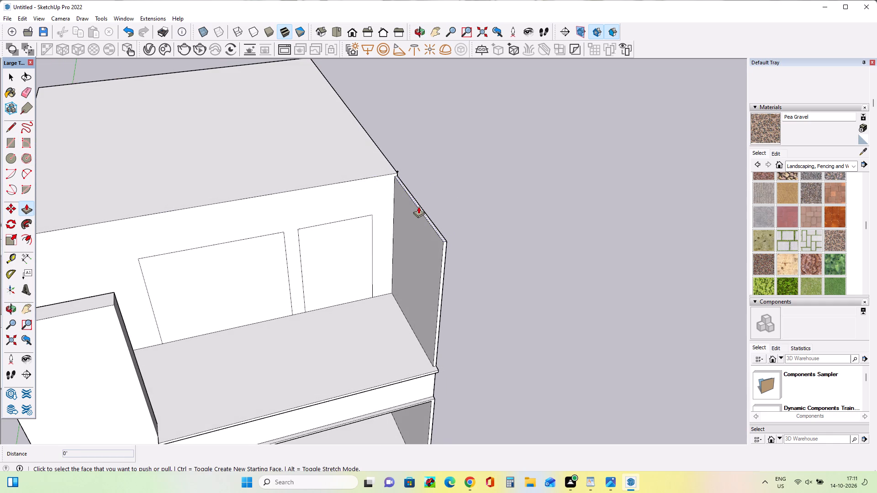
{"action": "left_click", "coordinate": [417, 207]}
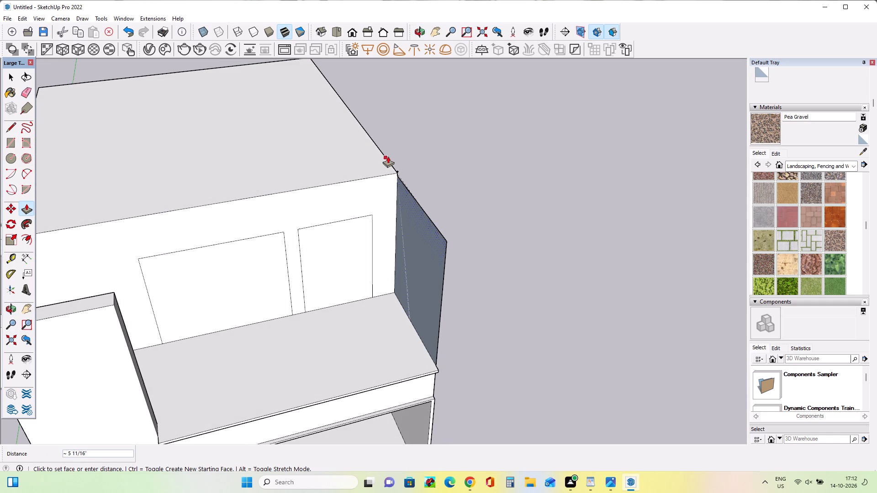
{"action": "key", "text": "Escape"}
{"action": "left_click", "coordinate": [410, 192]}
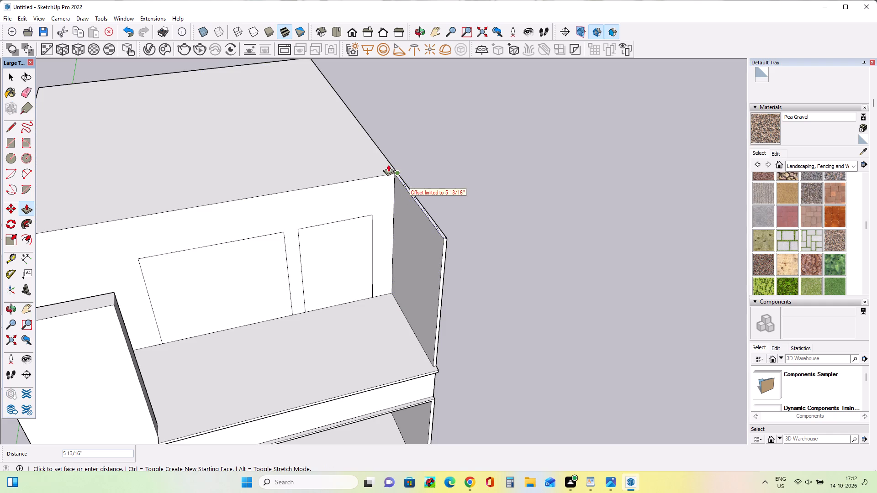
{"action": "left_click", "coordinate": [388, 164]}
Draw a thin rectangle about 18' 5 1/2" by 3 3/8" along the top of the right side wall's inner face.
{"action": "middle_click_drag", "start_coordinate": [403, 222], "coordinate": [442, 175]}
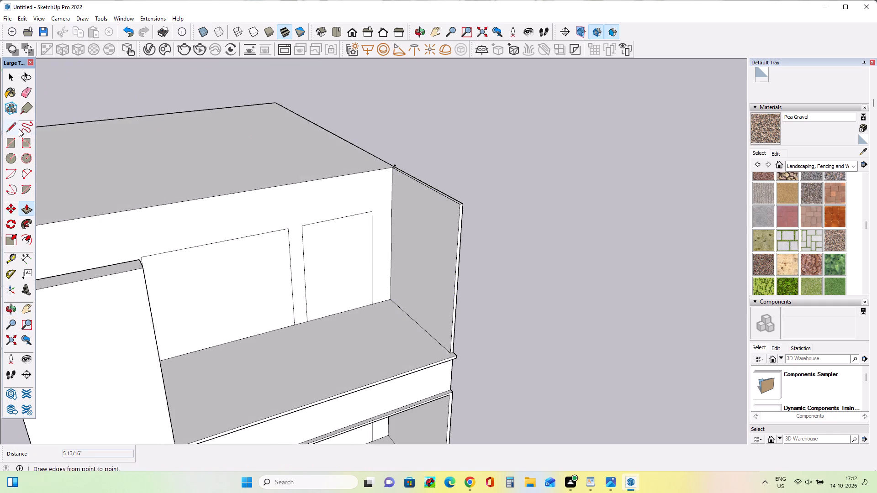
{"action": "left_click", "coordinate": [10, 145]}
{"action": "scroll", "coordinate": [375, 172], "scroll_direction": "up", "scroll_amount": 7}
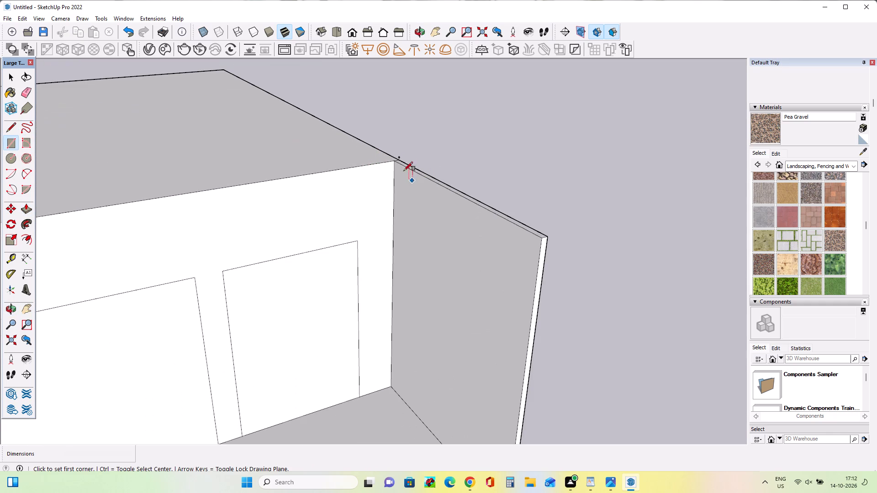
{"action": "left_click", "coordinate": [395, 163]}
{"action": "scroll", "coordinate": [533, 246], "scroll_direction": "up", "scroll_amount": 3}
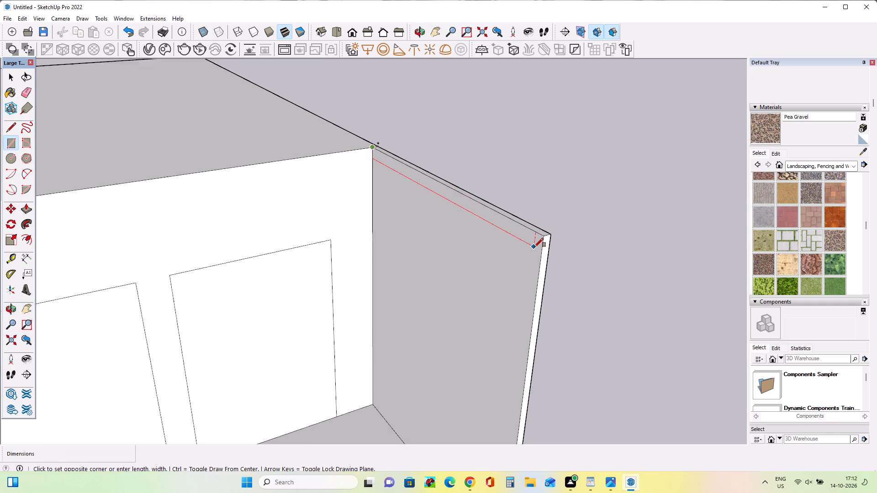
{"action": "scroll", "coordinate": [534, 247], "scroll_direction": "up", "scroll_amount": 1}
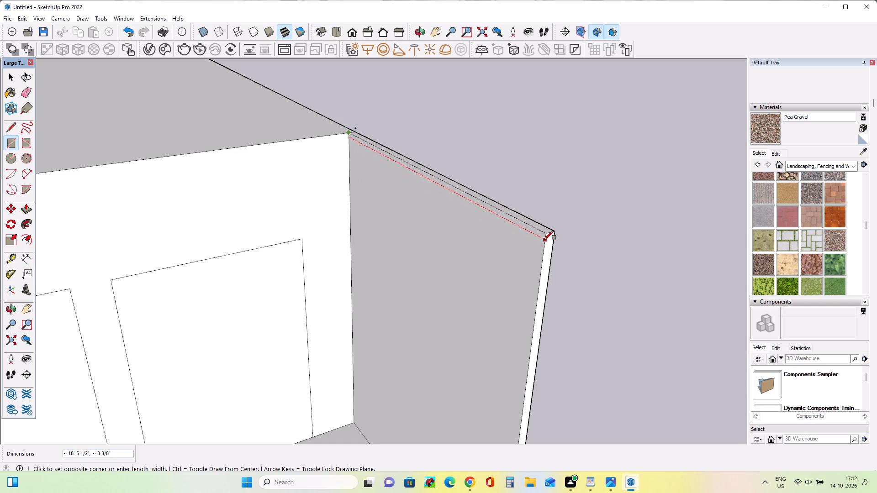
{"action": "left_click", "coordinate": [544, 240]}
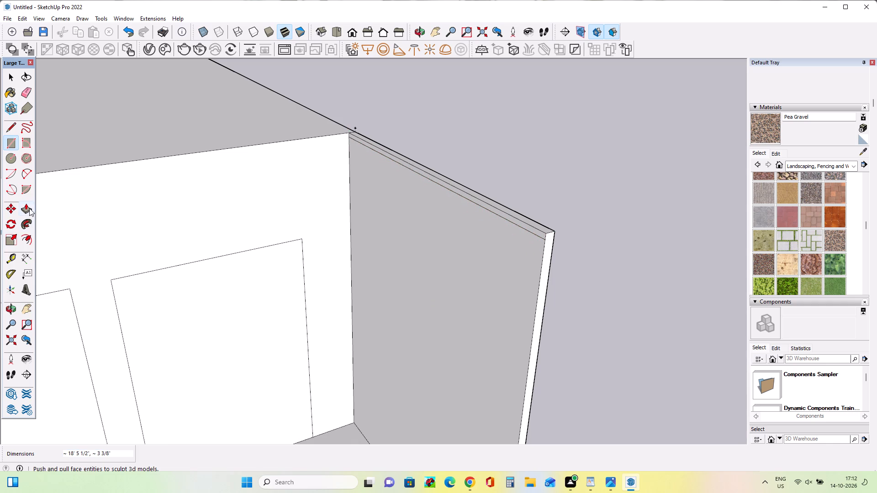
Push/Pull the thin strip atop the right side wall about 40' 8 5/16" across the recess to the left tower.
{"action": "left_click", "coordinate": [29, 208]}
{"action": "left_click", "coordinate": [505, 213]}
{"action": "scroll", "coordinate": [364, 247], "scroll_direction": "down", "scroll_amount": 2}
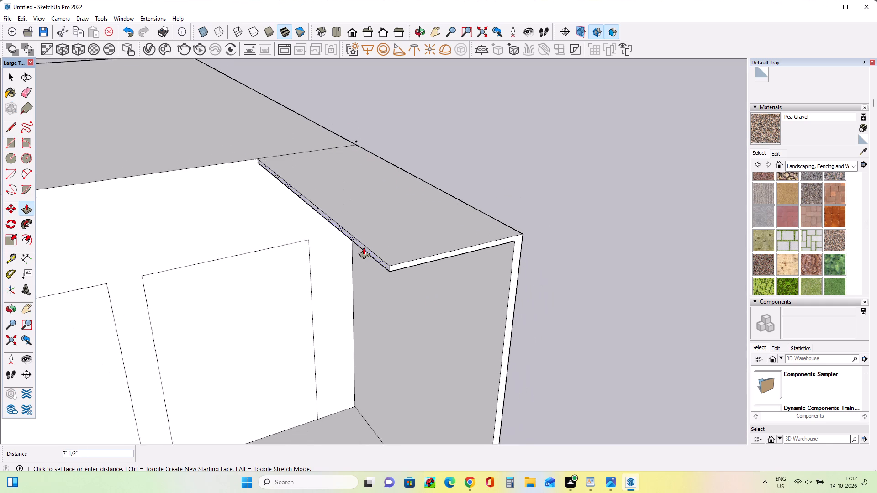
{"action": "scroll", "coordinate": [364, 247], "scroll_direction": "down", "scroll_amount": 19}
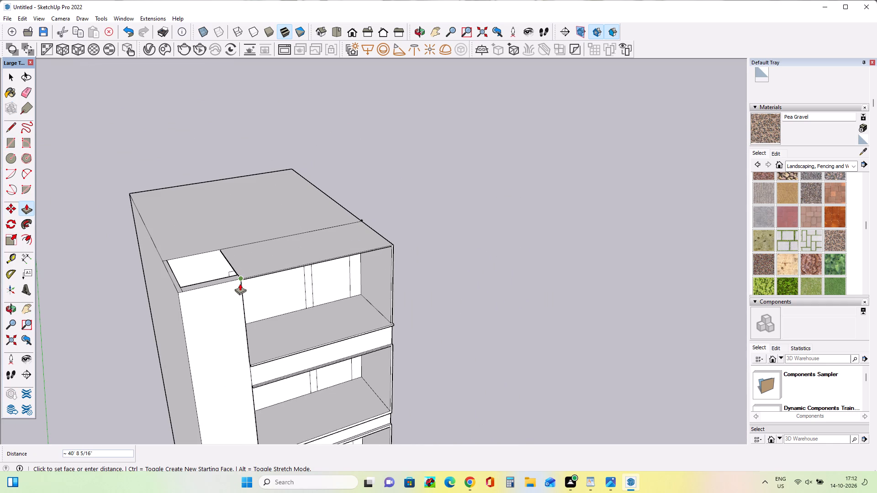
{"action": "left_click", "coordinate": [240, 283]}
Push/Pull the large rear roof face up 7' 6 5/8" to form a raised roof block.
{"action": "middle_click_drag", "start_coordinate": [306, 267], "coordinate": [267, 261]}
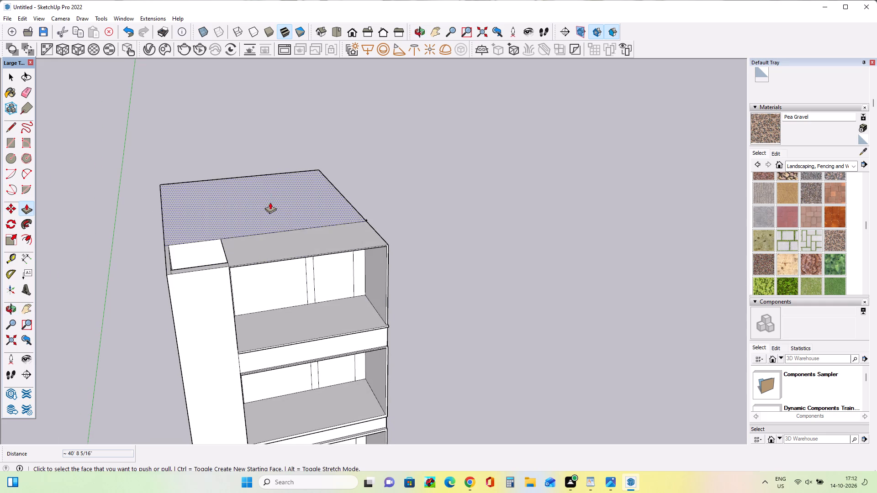
{"action": "left_click", "coordinate": [270, 202]}
{"action": "left_click", "coordinate": [270, 179]}
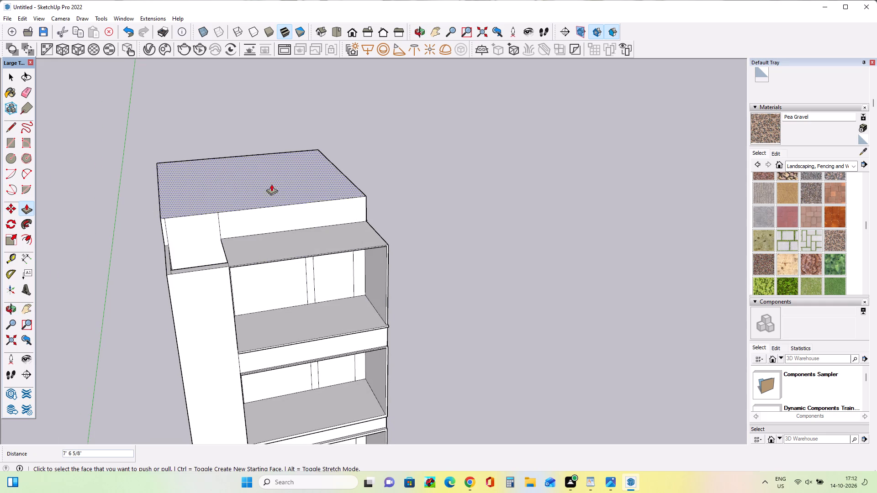
Push/Pull the raised roof block's front face forward about 18' 5 1/2" over the roof slab to its front edge.
{"action": "middle_click_drag", "start_coordinate": [317, 256], "coordinate": [310, 194]}
{"action": "scroll", "coordinate": [310, 193], "scroll_direction": "down", "scroll_amount": 4}
{"action": "middle_click_drag", "start_coordinate": [310, 193], "coordinate": [311, 199]}
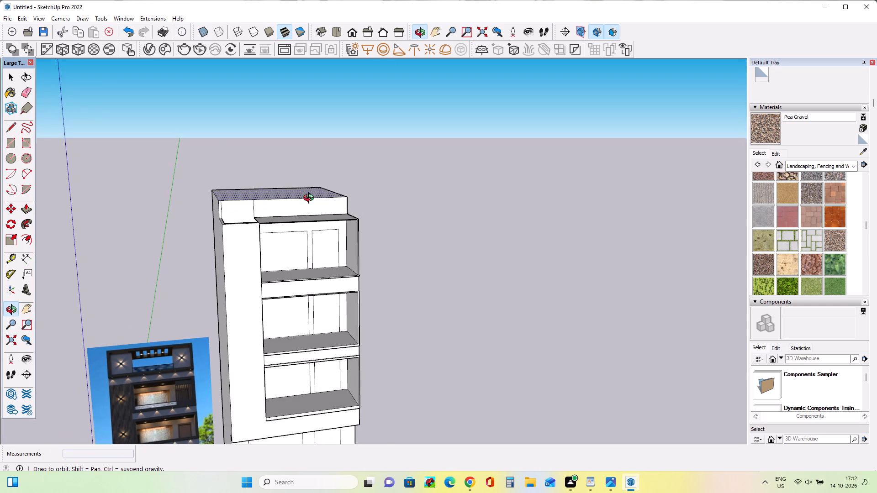
{"action": "middle_click_drag", "start_coordinate": [311, 199], "coordinate": [309, 189]}
{"action": "scroll", "coordinate": [252, 199], "scroll_direction": "up", "scroll_amount": 3}
{"action": "middle_click_drag", "start_coordinate": [287, 231], "coordinate": [259, 242]}
{"action": "scroll", "coordinate": [240, 238], "scroll_direction": "up", "scroll_amount": 2}
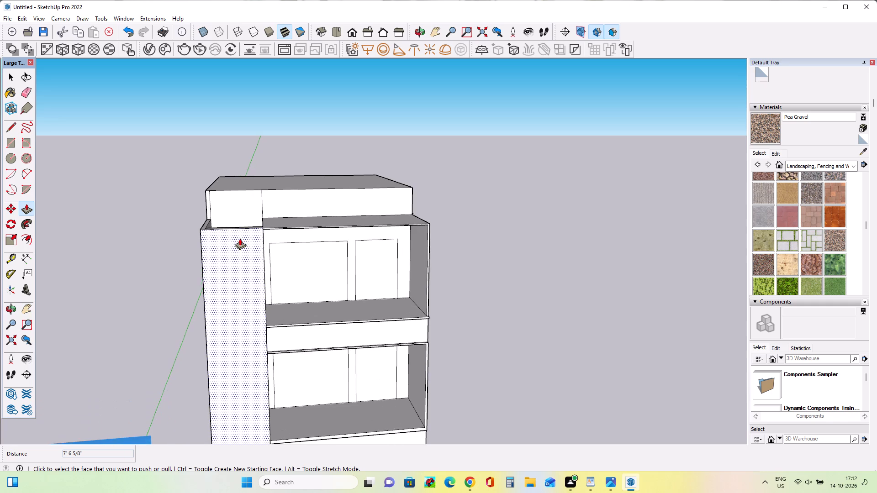
{"action": "scroll", "coordinate": [261, 238], "scroll_direction": "up", "scroll_amount": 1}
{"action": "scroll", "coordinate": [296, 238], "scroll_direction": "down", "scroll_amount": 6}
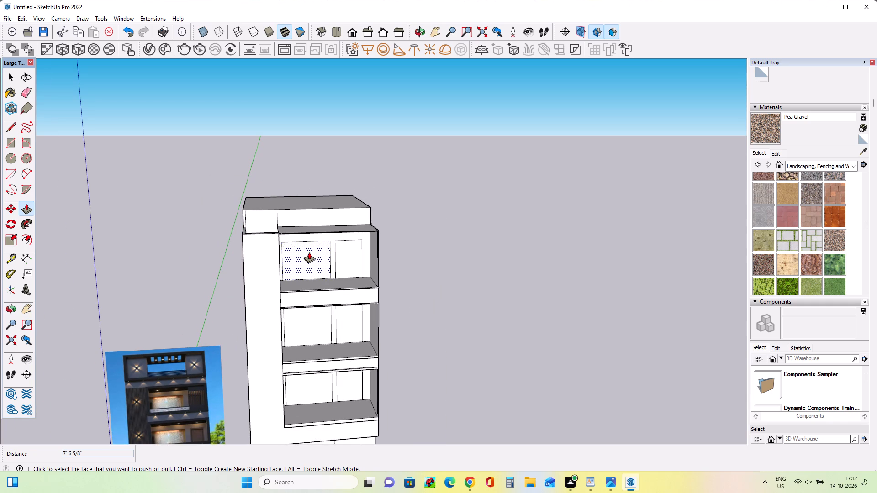
{"action": "left_click", "coordinate": [296, 213]}
{"action": "left_click", "coordinate": [297, 229]}
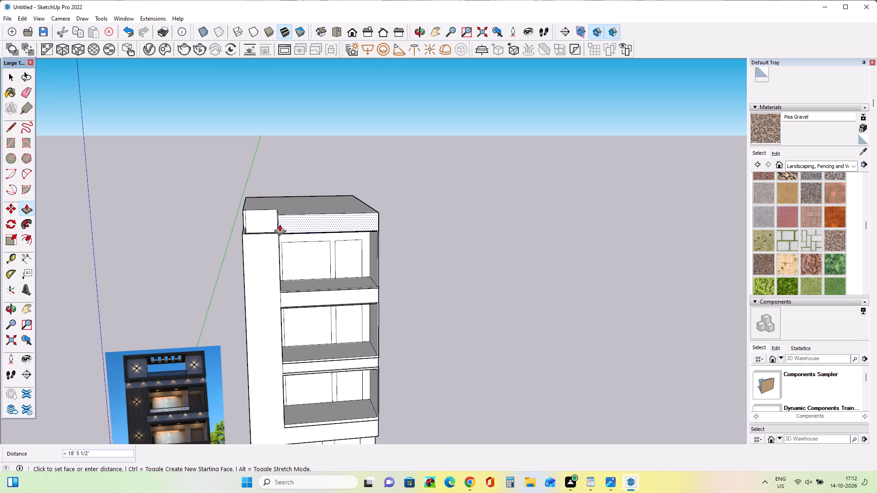
Push/Pull the raised roof block's front face back 6 1/2" from the slab's front edge.
{"action": "scroll", "coordinate": [280, 220], "scroll_direction": "up", "scroll_amount": 7}
{"action": "middle_click_drag", "start_coordinate": [285, 221], "coordinate": [316, 267]}
{"action": "scroll", "coordinate": [312, 254], "scroll_direction": "up", "scroll_amount": 2}
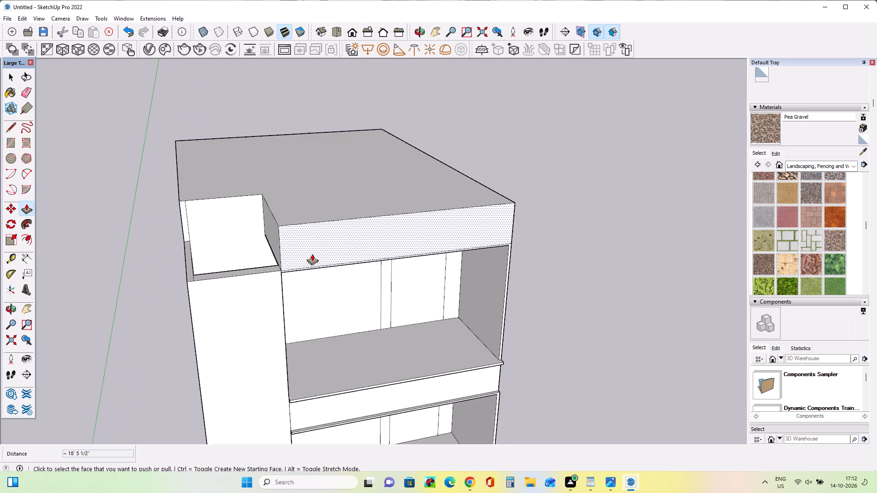
{"action": "scroll", "coordinate": [312, 254], "scroll_direction": "up", "scroll_amount": 1}
{"action": "left_click", "coordinate": [307, 253]}
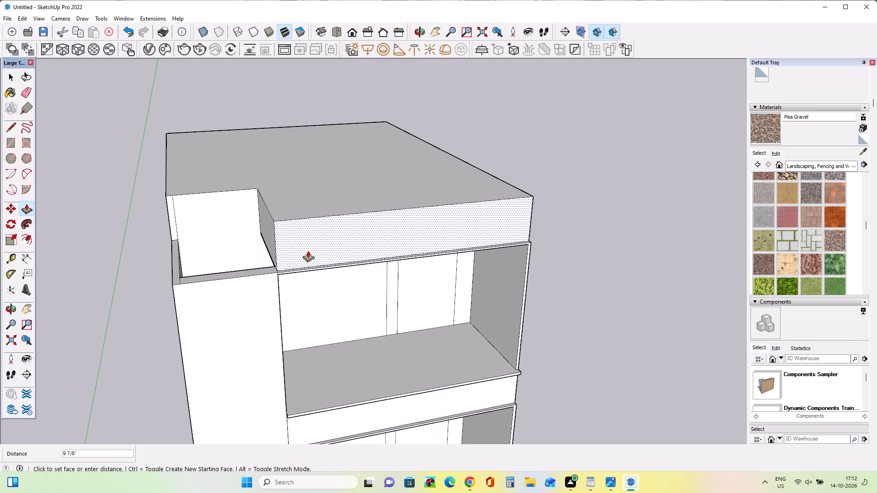
{"action": "left_click", "coordinate": [308, 251]}
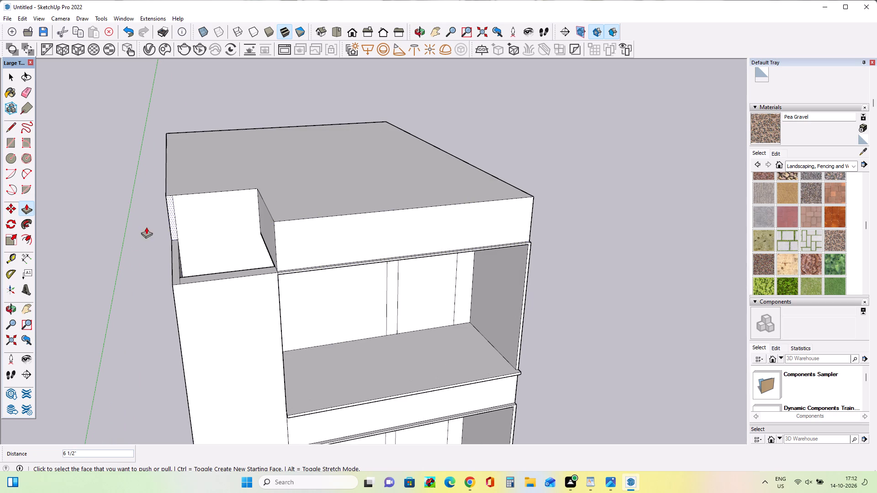
Draw a line about 14' 5 3/8" along the base of the roof block's set-back face above the left tower.
{"action": "left_click", "coordinate": [13, 126]}
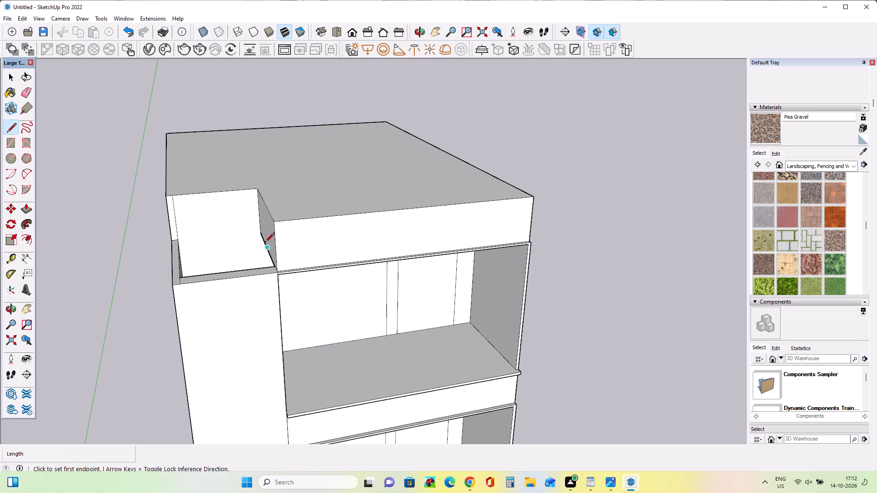
{"action": "left_click", "coordinate": [260, 234]}
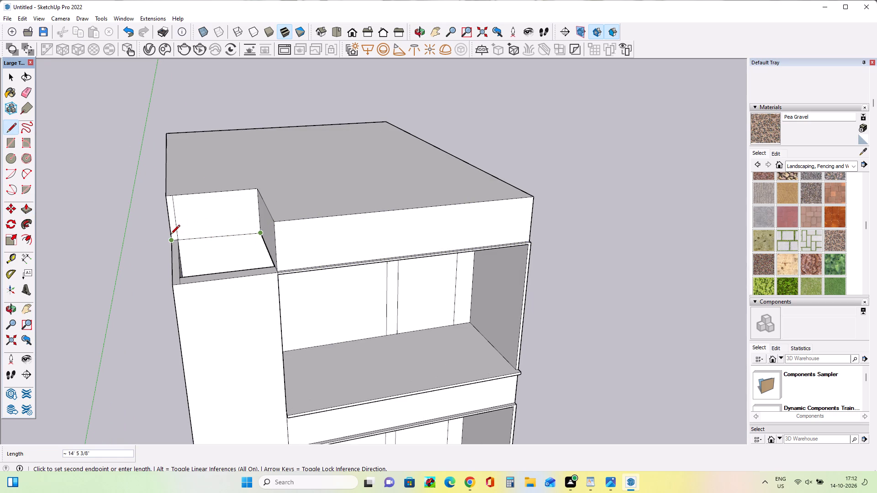
{"action": "left_click", "coordinate": [170, 235]}
Push/Pull the set-back face above the left tower forward about 16' 3/8", plus another 1' 10 5/8", flush with the block's front.
{"action": "middle_click_drag", "start_coordinate": [294, 267], "coordinate": [276, 266]}
{"action": "scroll", "coordinate": [276, 266], "scroll_direction": "down", "scroll_amount": 1}
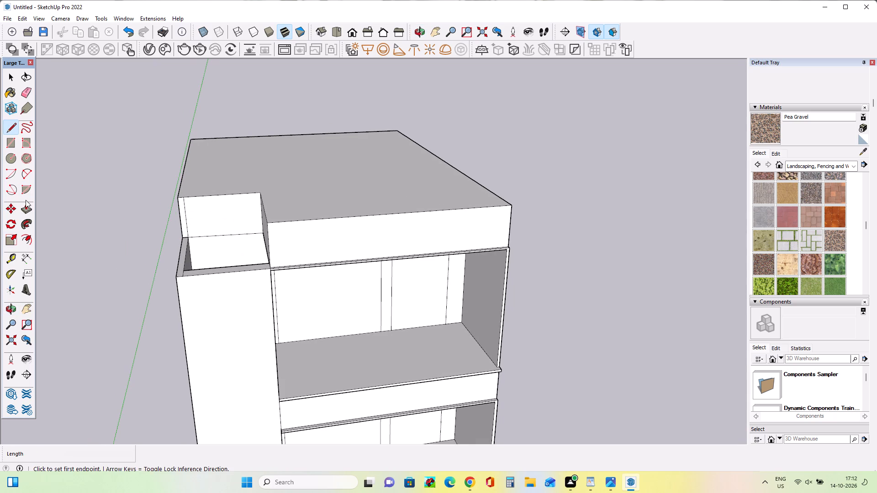
{"action": "left_click", "coordinate": [26, 208]}
{"action": "left_click", "coordinate": [222, 220]}
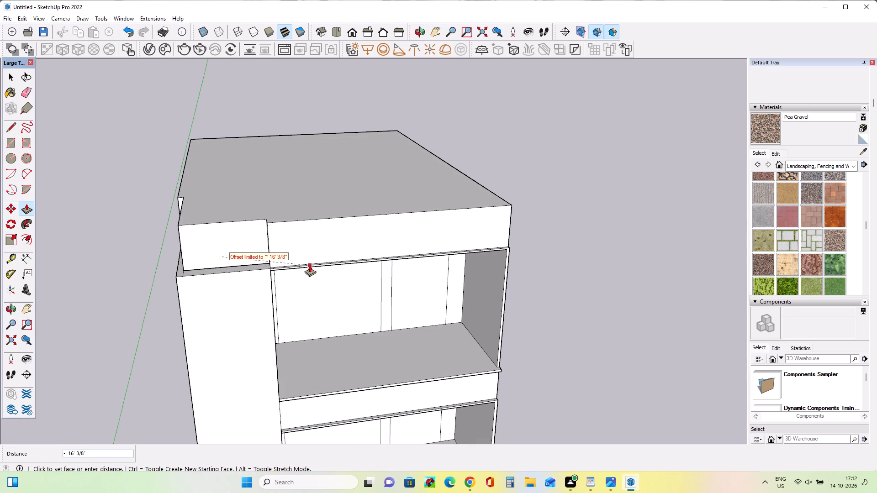
{"action": "left_click", "coordinate": [310, 265]}
{"action": "left_click", "coordinate": [242, 247]}
{"action": "left_click", "coordinate": [244, 253]}
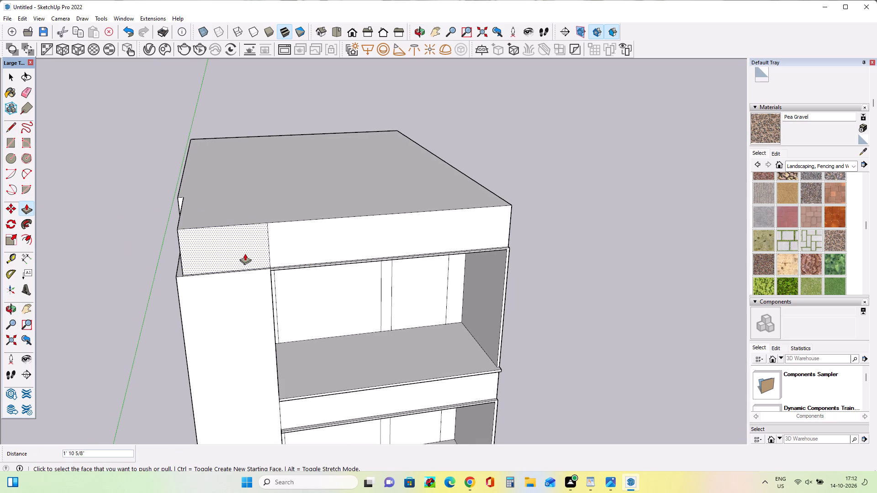
Compare the modelled upper floors and roof block with the reference elevation image.
{"action": "middle_click_drag", "start_coordinate": [258, 298], "coordinate": [327, 229]}
{"action": "scroll", "coordinate": [343, 239], "scroll_direction": "down", "scroll_amount": 9}
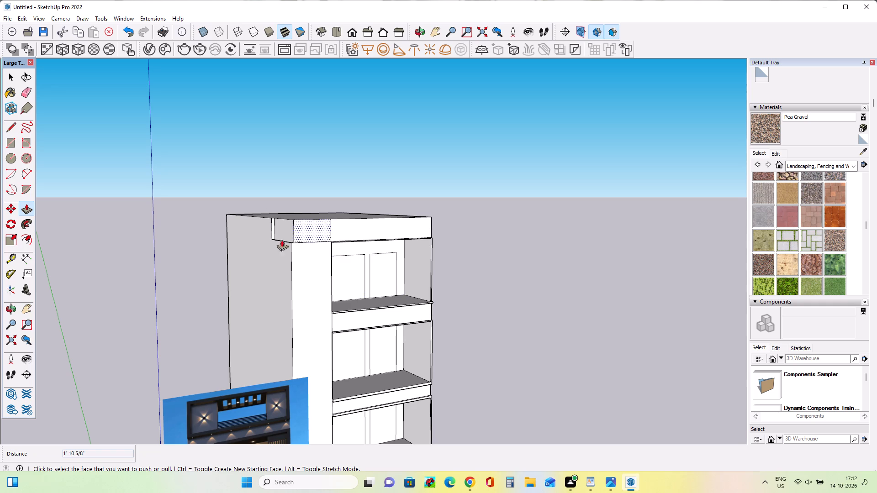
{"action": "left_click", "coordinate": [25, 308]}
{"action": "left_click_drag", "start_coordinate": [244, 348], "coordinate": [222, 230]}
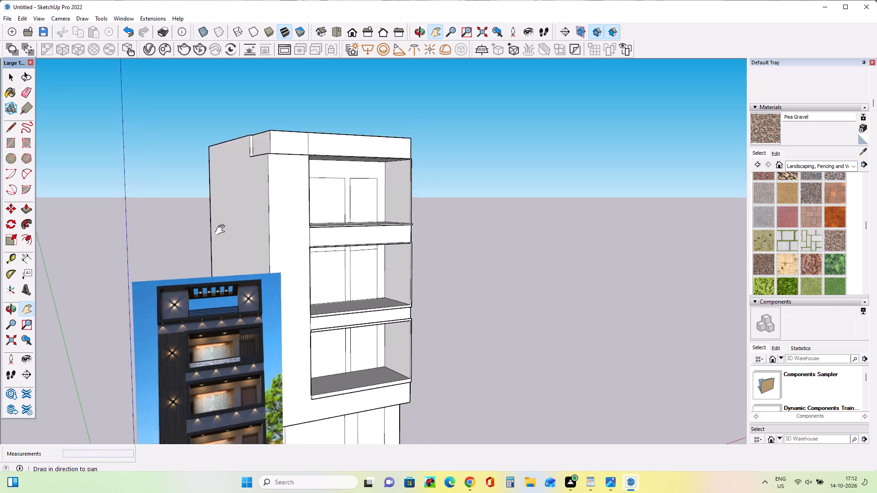
{"action": "left_click_drag", "start_coordinate": [222, 230], "coordinate": [222, 213]}
{"action": "scroll", "coordinate": [224, 253], "scroll_direction": "up", "scroll_amount": 8}
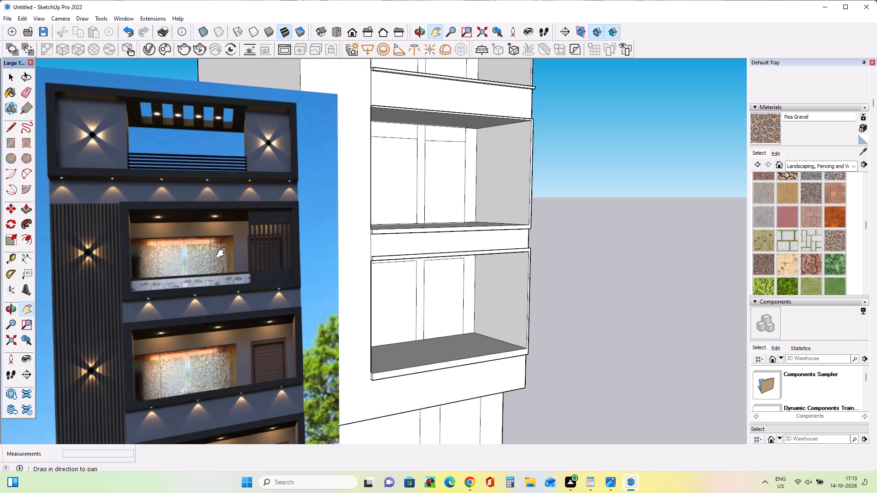
{"action": "scroll", "coordinate": [223, 253], "scroll_direction": "down", "scroll_amount": 9}
{"action": "middle_click_drag", "start_coordinate": [322, 236], "coordinate": [242, 301]}
{"action": "scroll", "coordinate": [242, 300], "scroll_direction": "down", "scroll_amount": 3}
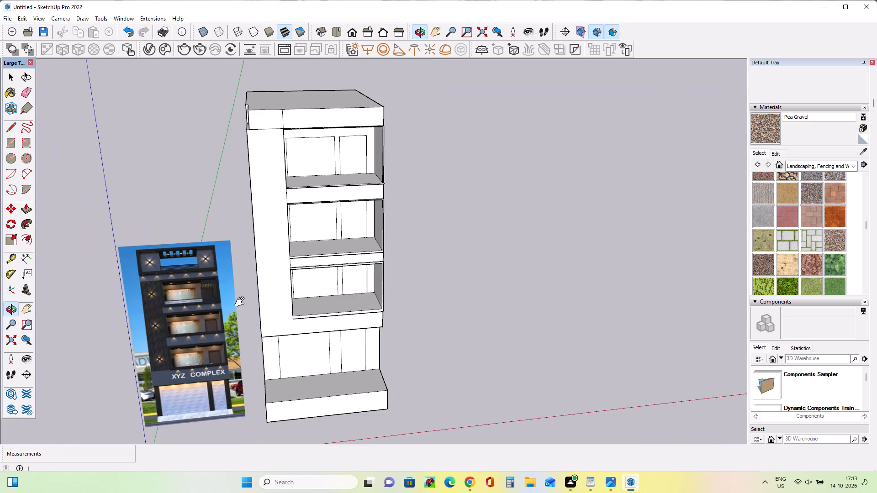
{"action": "scroll", "coordinate": [286, 124], "scroll_direction": "up", "scroll_amount": 5}
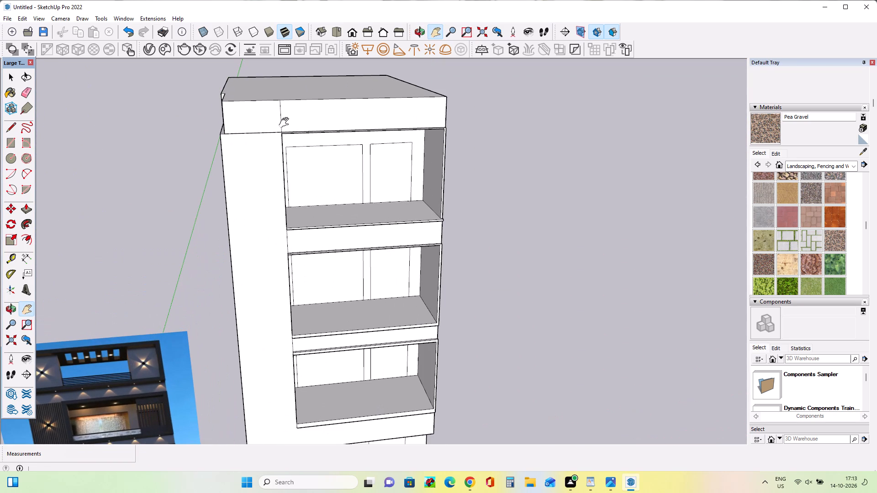
{"action": "scroll", "coordinate": [287, 127], "scroll_direction": "down", "scroll_amount": 2}
{"action": "scroll", "coordinate": [278, 150], "scroll_direction": "up", "scroll_amount": 3}
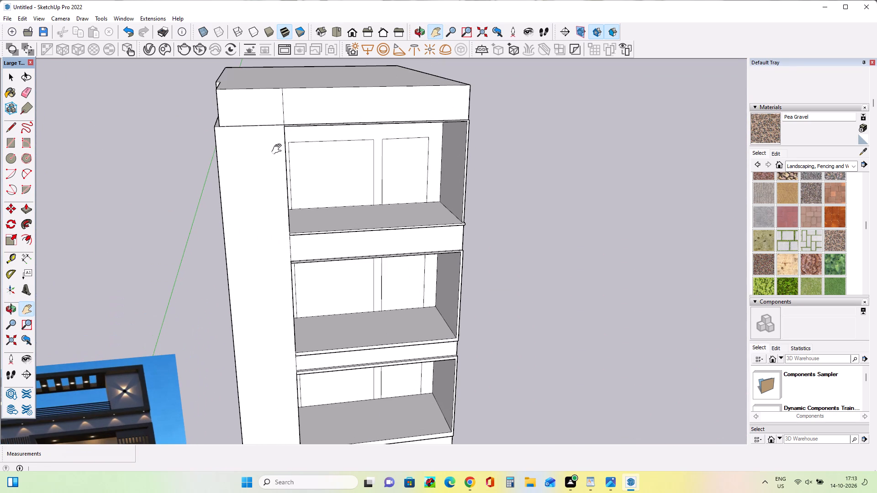
{"action": "scroll", "coordinate": [224, 414], "scroll_direction": "down", "scroll_amount": 9}
{"action": "left_click", "coordinate": [34, 315]}
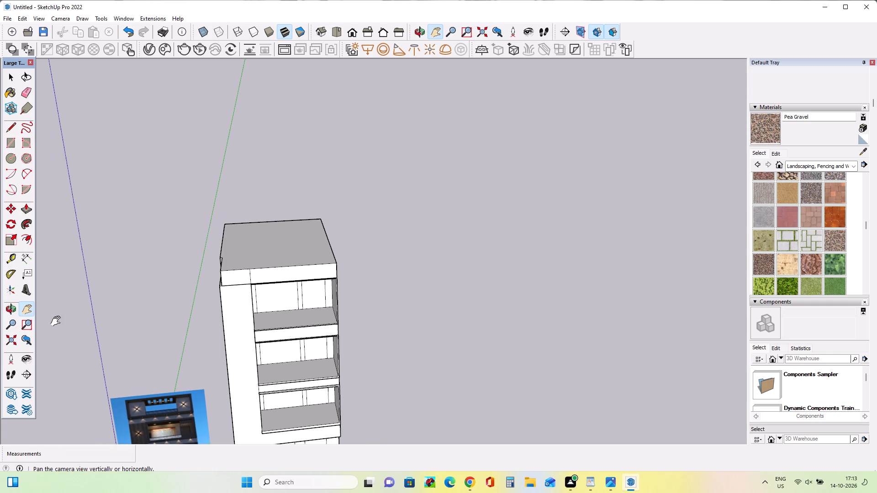
{"action": "left_click_drag", "start_coordinate": [211, 415], "coordinate": [231, 229]}
{"action": "scroll", "coordinate": [201, 261], "scroll_direction": "up", "scroll_amount": 12}
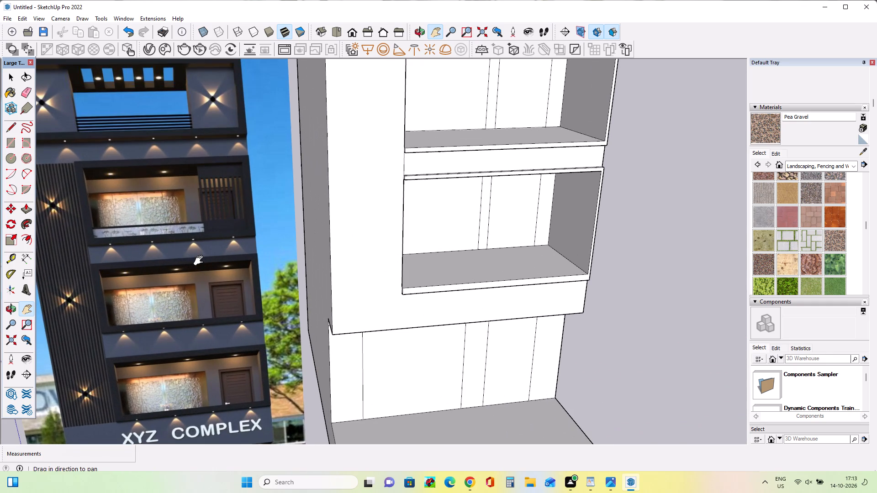
{"action": "scroll", "coordinate": [201, 261], "scroll_direction": "down", "scroll_amount": 4}
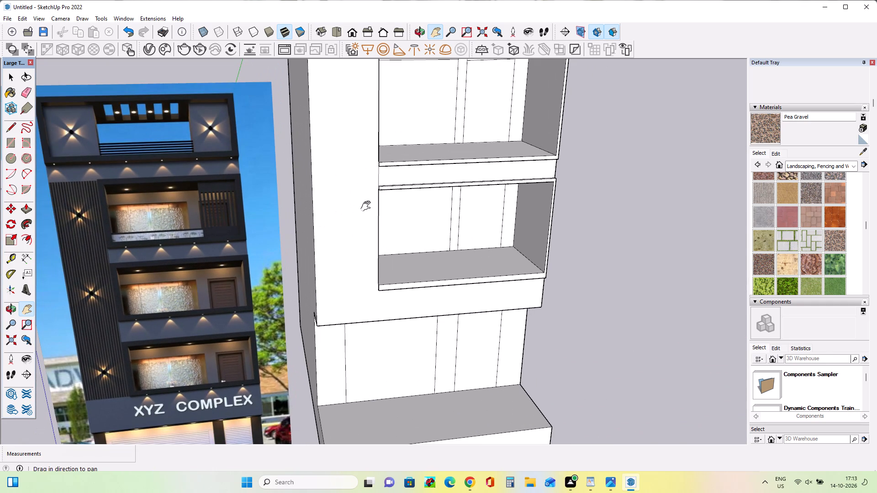
{"action": "scroll", "coordinate": [362, 215], "scroll_direction": "up", "scroll_amount": 2}
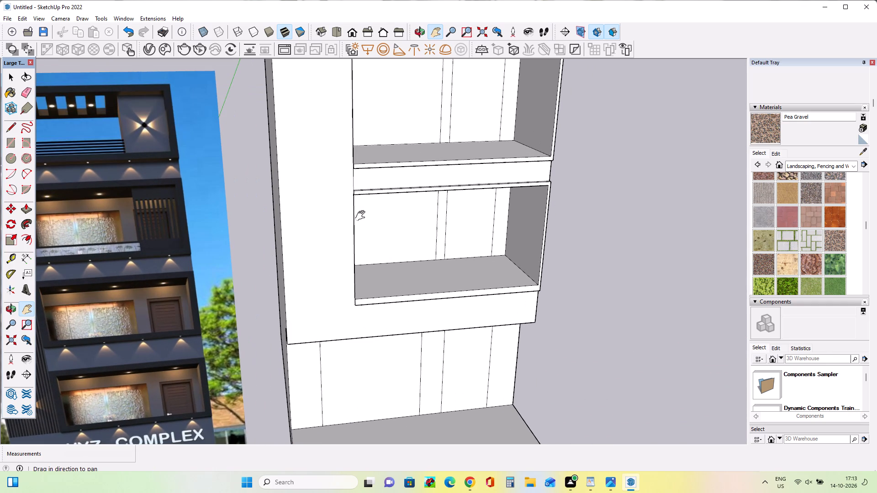
Push/Pull the left side walls of the lowest and middle upper-floor recesses into the tower by 5 15/16".
{"action": "middle_click_drag", "start_coordinate": [352, 220], "coordinate": [261, 194]}
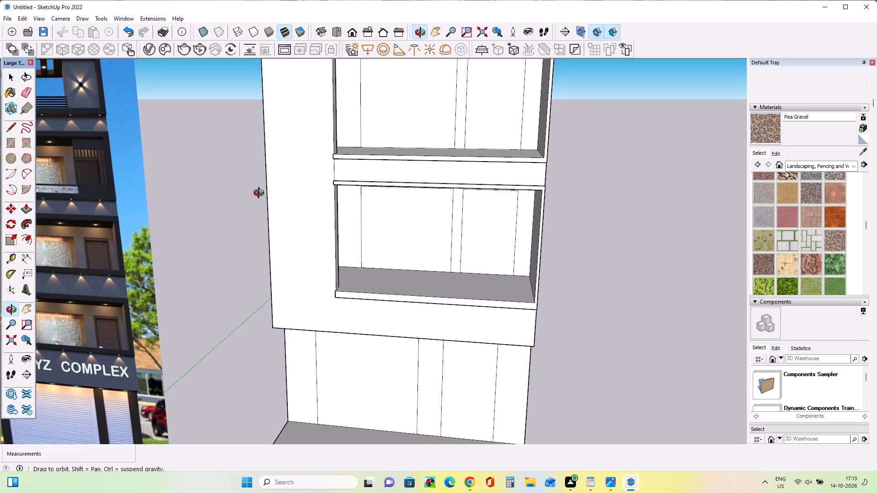
{"action": "middle_click_drag", "start_coordinate": [261, 194], "coordinate": [328, 200]}
{"action": "scroll", "coordinate": [339, 293], "scroll_direction": "down", "scroll_amount": 1}
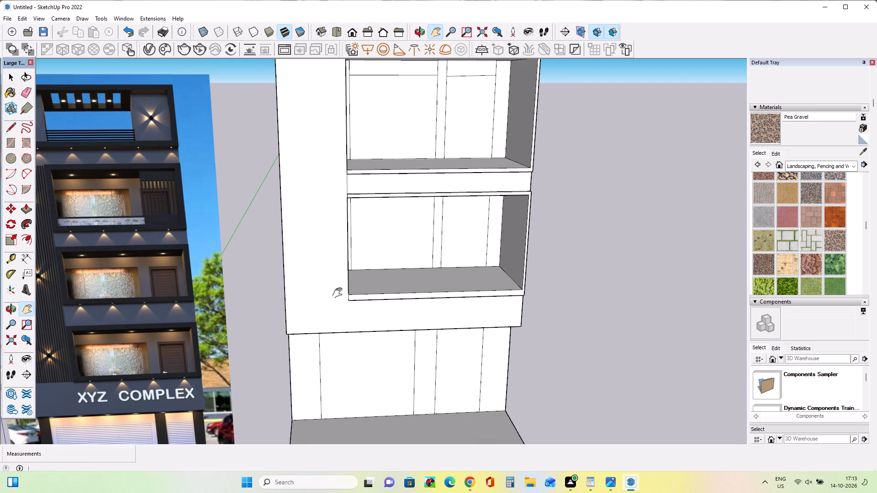
{"action": "scroll", "coordinate": [338, 293], "scroll_direction": "up", "scroll_amount": 3}
{"action": "middle_click_drag", "start_coordinate": [347, 294], "coordinate": [328, 300]}
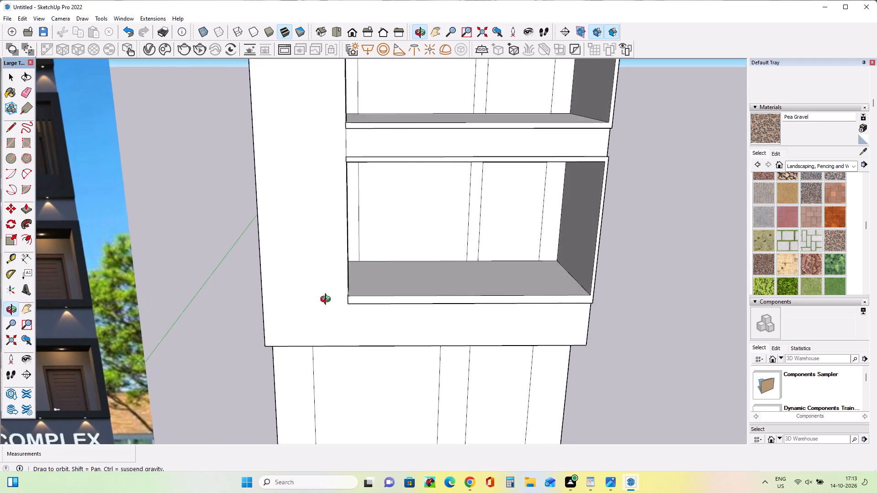
{"action": "middle_click_drag", "start_coordinate": [328, 300], "coordinate": [236, 319]}
{"action": "middle_click", "coordinate": [359, 266]}
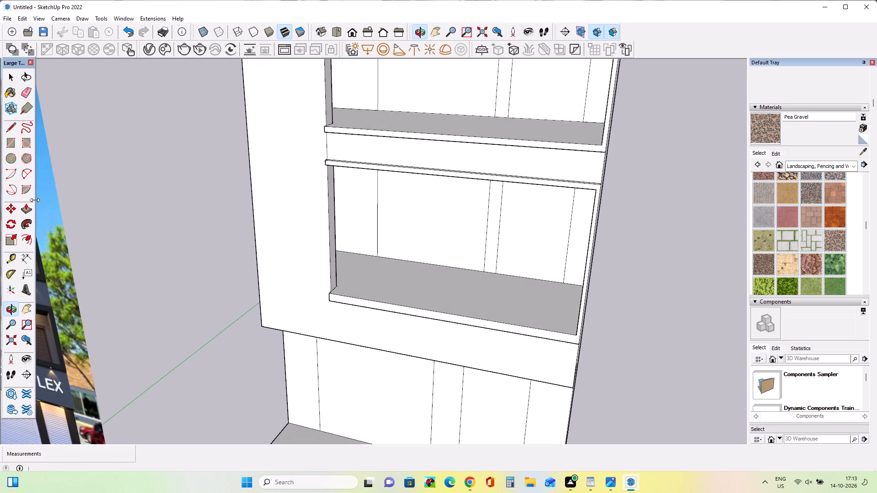
{"action": "left_click", "coordinate": [27, 213]}
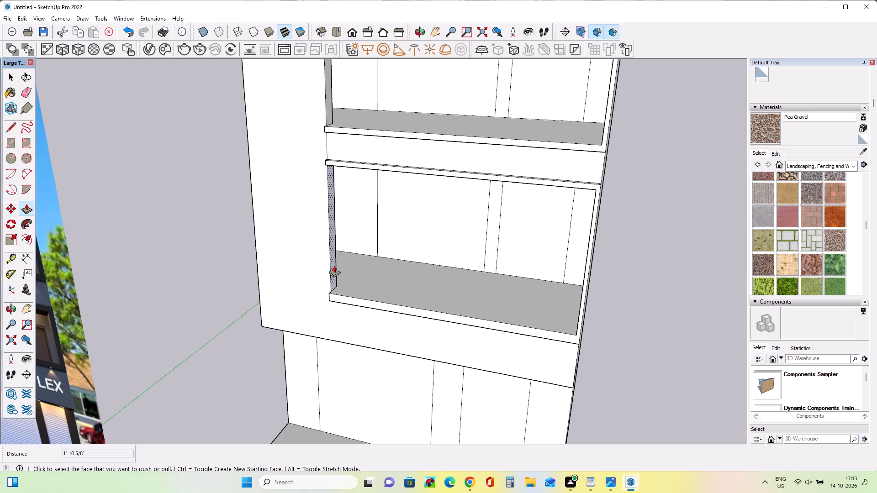
{"action": "left_click", "coordinate": [334, 266]}
{"action": "left_click", "coordinate": [331, 266]}
{"action": "middle_click", "coordinate": [328, 276]}
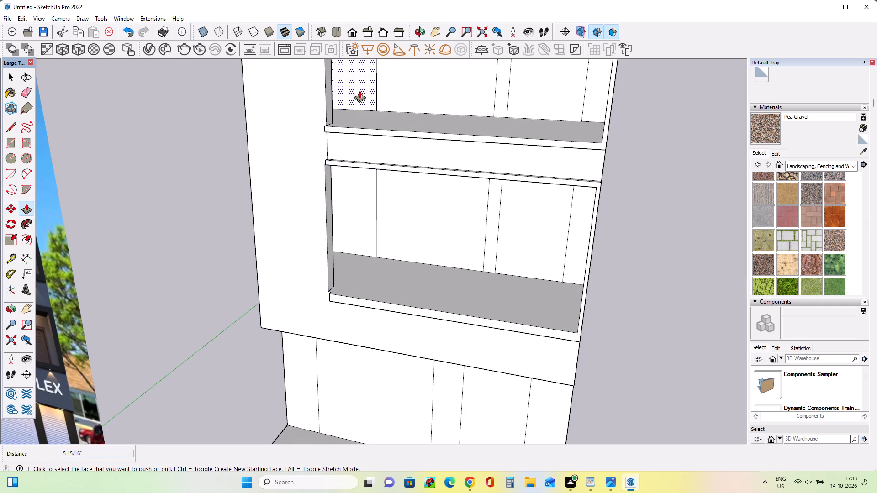
{"action": "left_click", "coordinate": [330, 97]}
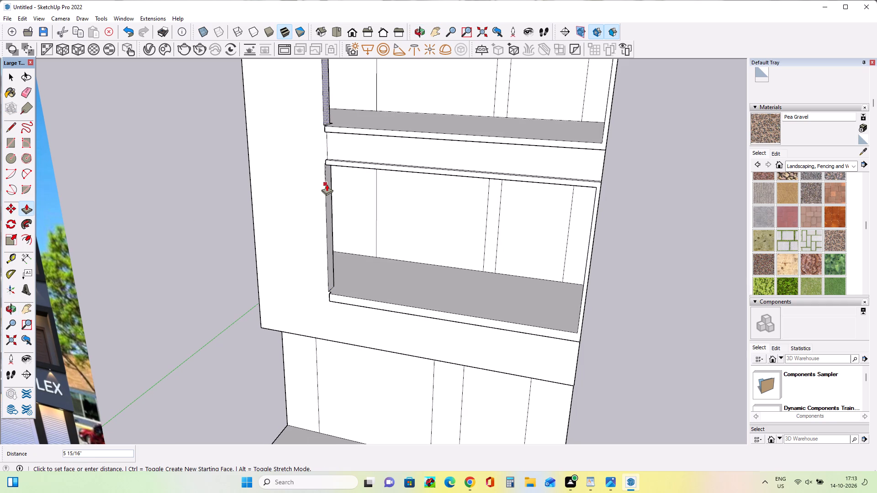
{"action": "left_click", "coordinate": [327, 184]}
Push/Pull the left side wall of the topmost upper-floor recess into the tower by 5 15/16".
{"action": "scroll", "coordinate": [363, 238], "scroll_direction": "down", "scroll_amount": 8}
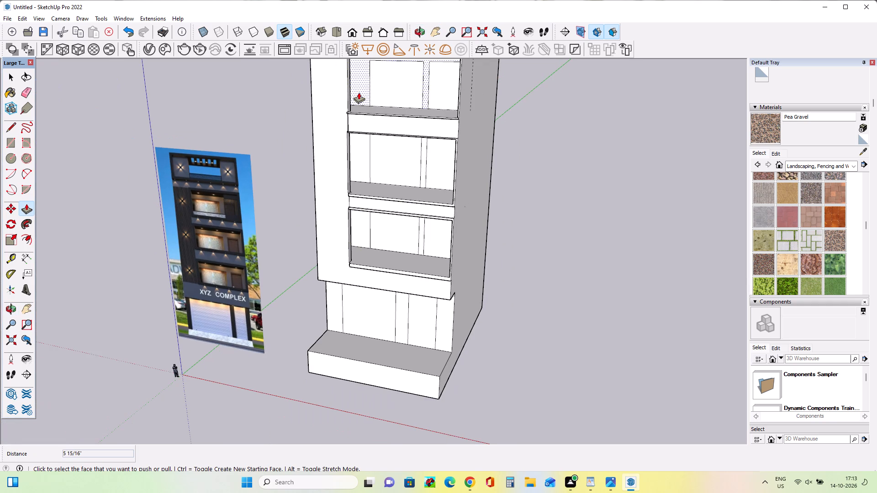
{"action": "left_click", "coordinate": [350, 96]}
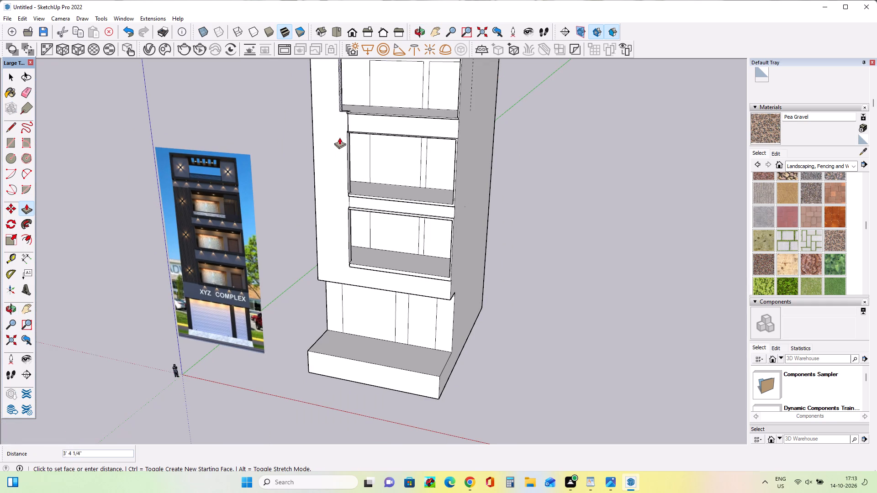
{"action": "left_click", "coordinate": [349, 155]}
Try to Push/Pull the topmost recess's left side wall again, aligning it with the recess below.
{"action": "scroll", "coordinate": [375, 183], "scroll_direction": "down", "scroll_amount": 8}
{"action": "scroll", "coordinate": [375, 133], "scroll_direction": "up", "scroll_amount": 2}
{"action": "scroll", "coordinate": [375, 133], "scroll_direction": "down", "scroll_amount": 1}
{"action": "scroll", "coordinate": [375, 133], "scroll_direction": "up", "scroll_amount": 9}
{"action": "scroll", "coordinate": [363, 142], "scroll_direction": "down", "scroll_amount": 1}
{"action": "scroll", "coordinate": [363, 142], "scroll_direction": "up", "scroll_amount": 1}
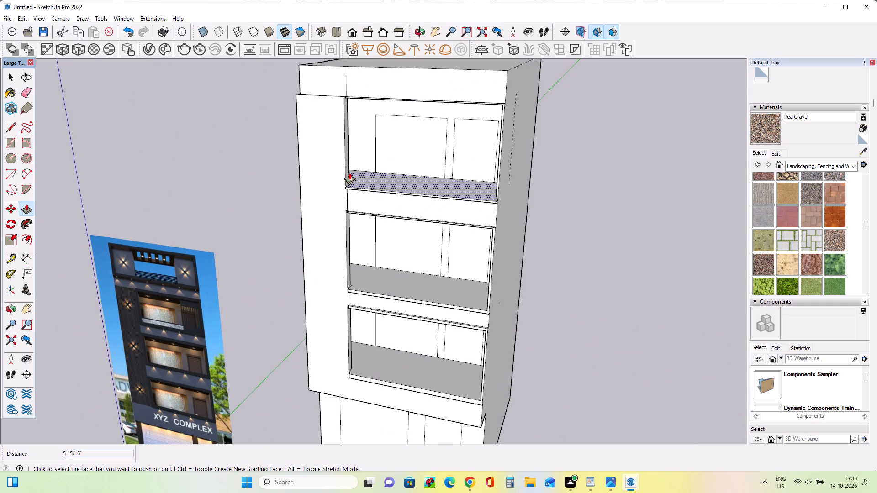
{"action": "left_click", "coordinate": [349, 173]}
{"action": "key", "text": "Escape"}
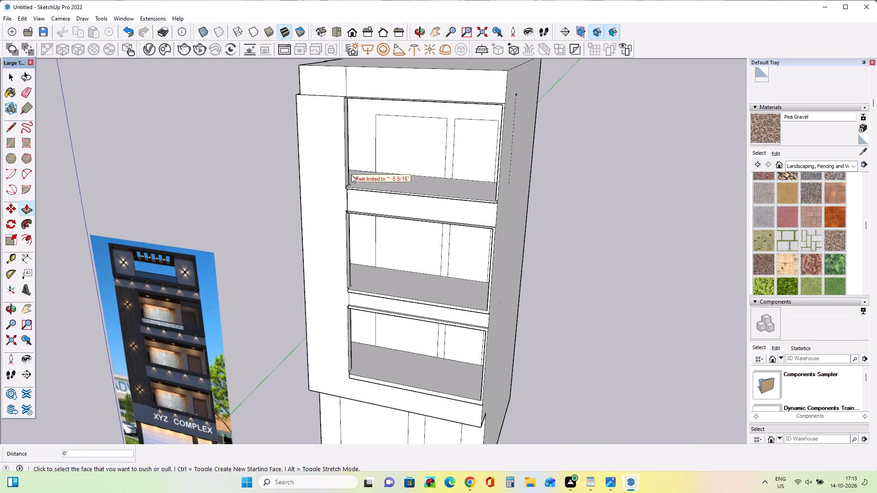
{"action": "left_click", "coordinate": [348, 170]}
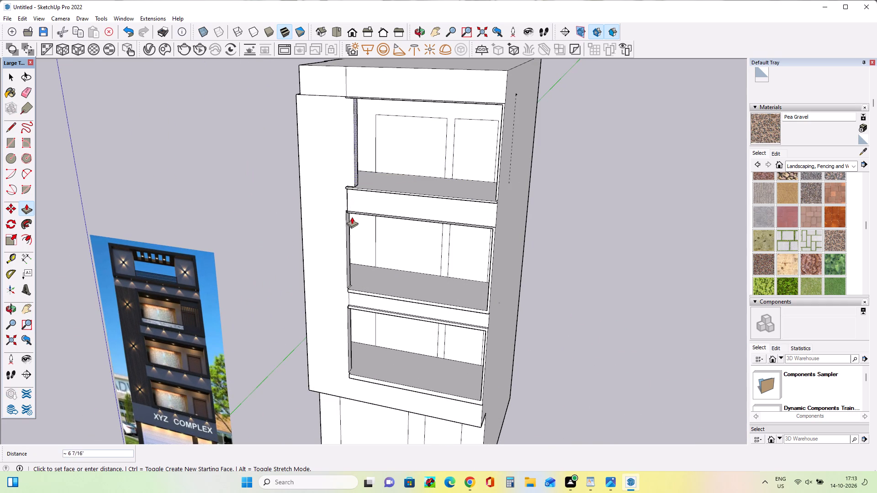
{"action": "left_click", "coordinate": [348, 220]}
Draw a rectangle on the topmost recess's floor from its front corner beside the tower, about 17' 10 3/8" deep.
{"action": "middle_click_drag", "start_coordinate": [361, 255], "coordinate": [429, 186]}
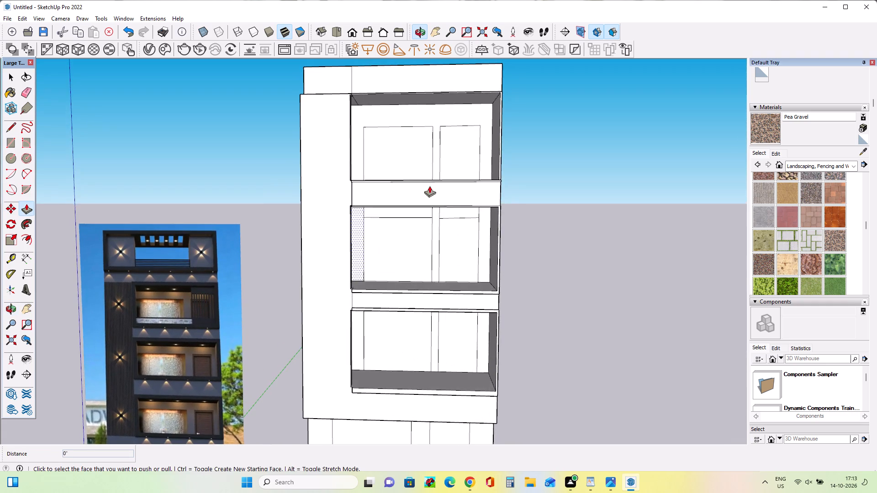
{"action": "middle_click_drag", "start_coordinate": [422, 189], "coordinate": [346, 221]}
{"action": "scroll", "coordinate": [343, 184], "scroll_direction": "up", "scroll_amount": 2}
{"action": "scroll", "coordinate": [343, 184], "scroll_direction": "down", "scroll_amount": 1}
{"action": "scroll", "coordinate": [343, 184], "scroll_direction": "up", "scroll_amount": 3}
{"action": "scroll", "coordinate": [343, 184], "scroll_direction": "down", "scroll_amount": 1}
{"action": "scroll", "coordinate": [343, 184], "scroll_direction": "up", "scroll_amount": 4}
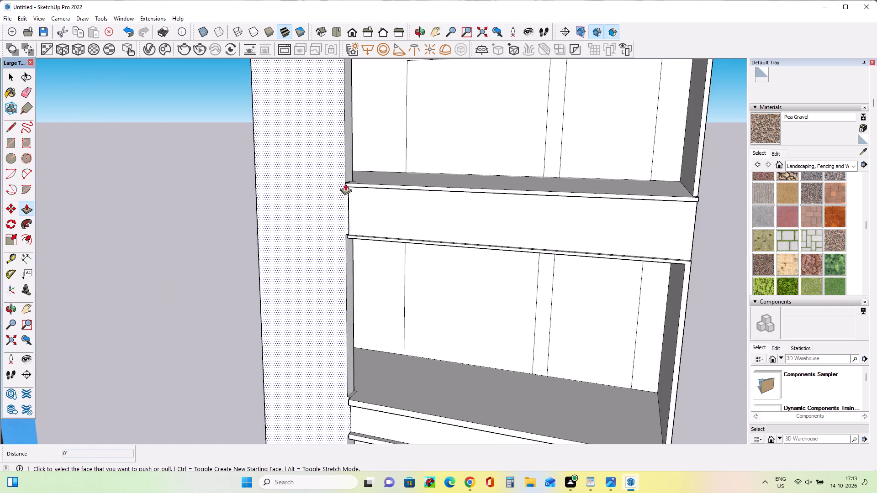
{"action": "middle_click_drag", "start_coordinate": [345, 184], "coordinate": [368, 214]}
{"action": "scroll", "coordinate": [363, 181], "scroll_direction": "up", "scroll_amount": 6}
{"action": "middle_click_drag", "start_coordinate": [363, 180], "coordinate": [369, 207]}
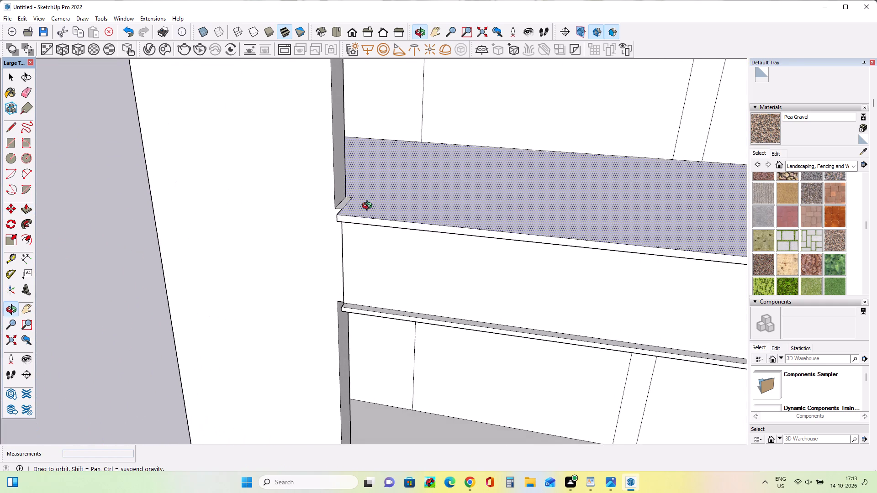
{"action": "middle_click_drag", "start_coordinate": [369, 207], "coordinate": [369, 208]}
{"action": "left_click", "coordinate": [9, 148]}
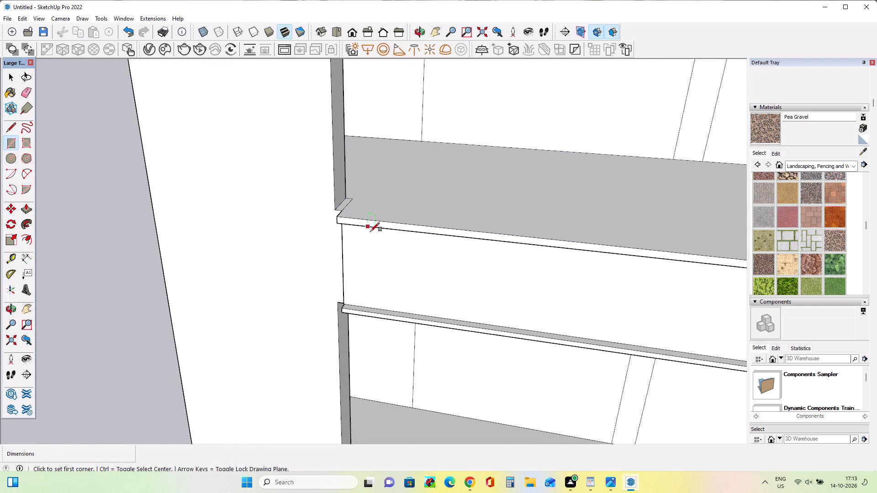
{"action": "left_click", "coordinate": [337, 219]}
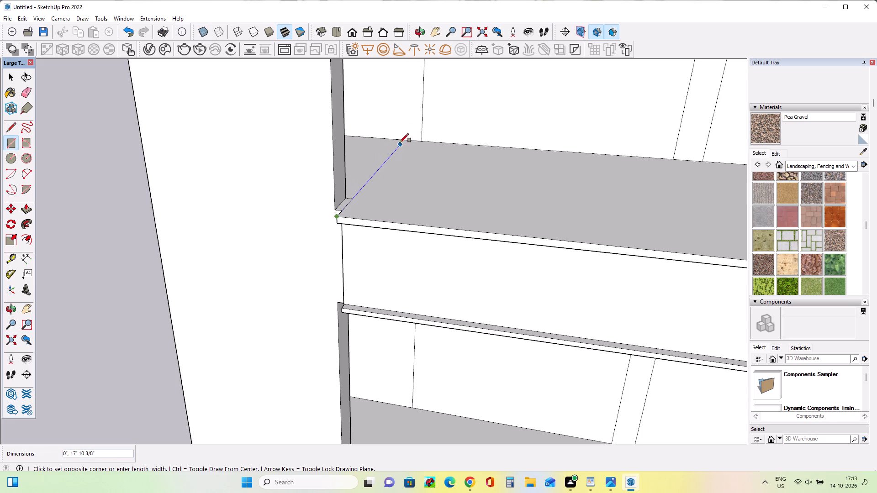
{"action": "left_click", "coordinate": [399, 142]}
Push/Pull the left end face of the ledge below the topmost recess toward the tower by 2 13/16".
{"action": "middle_click_drag", "start_coordinate": [388, 199], "coordinate": [451, 211]}
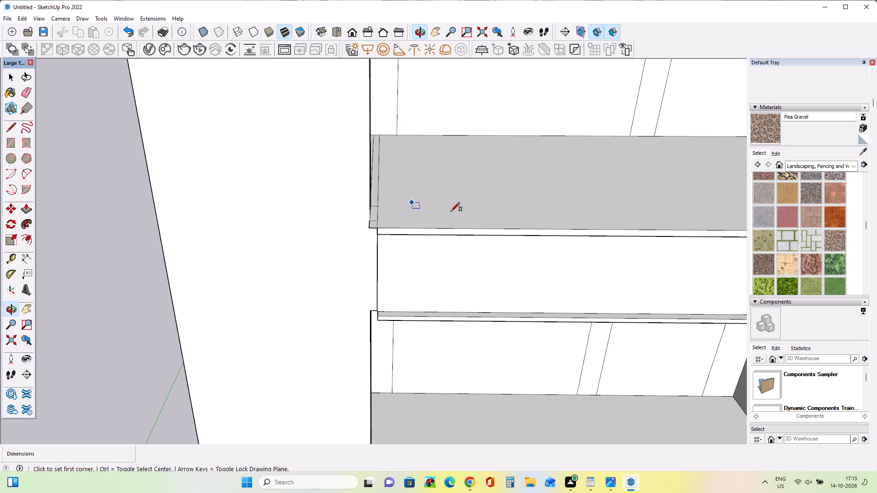
{"action": "scroll", "coordinate": [370, 247], "scroll_direction": "up", "scroll_amount": 7}
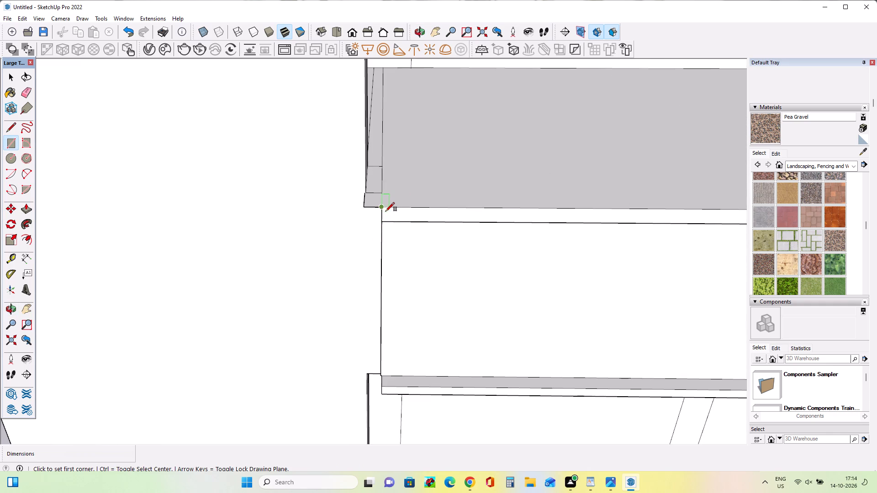
{"action": "middle_click_drag", "start_coordinate": [374, 235], "coordinate": [455, 216]}
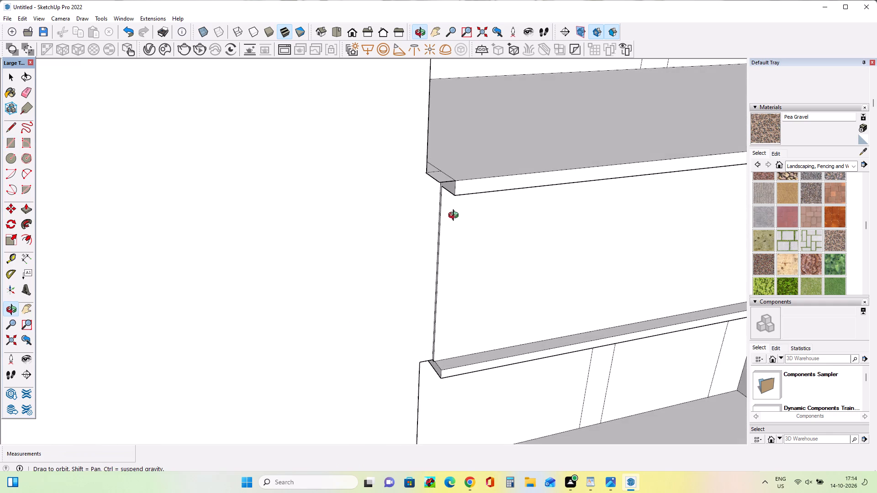
{"action": "middle_click_drag", "start_coordinate": [455, 216], "coordinate": [457, 216]}
{"action": "left_click", "coordinate": [27, 206]}
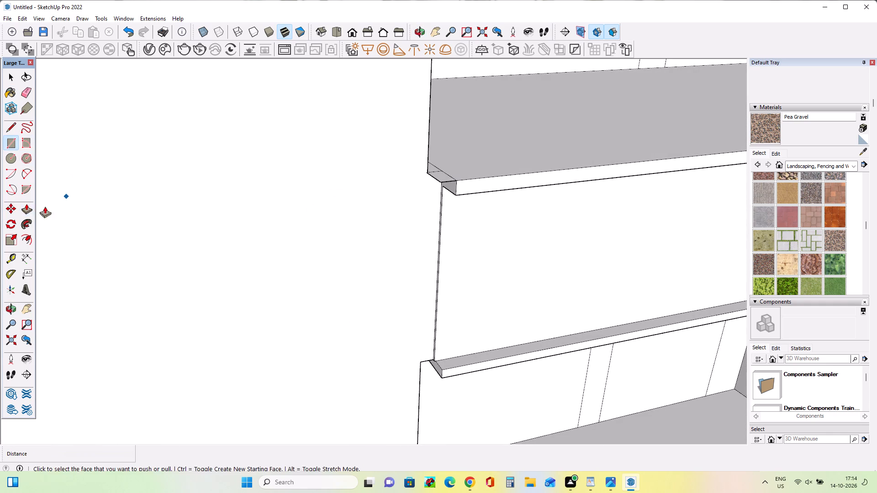
{"action": "left_click", "coordinate": [450, 186]}
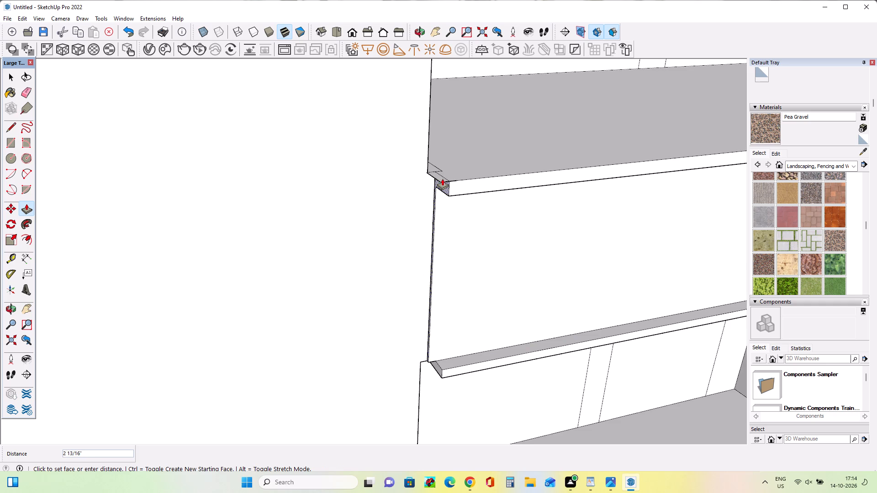
{"action": "left_click", "coordinate": [442, 178]}
Push/Pull the small floor face at the topmost recess's front left corner up 23' 11 9/16" to the recess head, forming an upright strip.
{"action": "middle_click_drag", "start_coordinate": [465, 219], "coordinate": [414, 201]}
{"action": "middle_click_drag", "start_coordinate": [427, 268], "coordinate": [540, 274]}
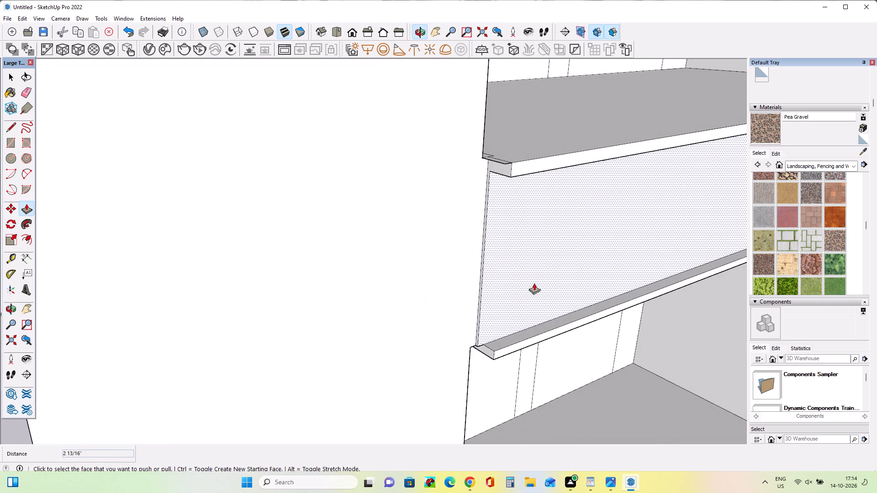
{"action": "middle_click_drag", "start_coordinate": [528, 286], "coordinate": [430, 231]}
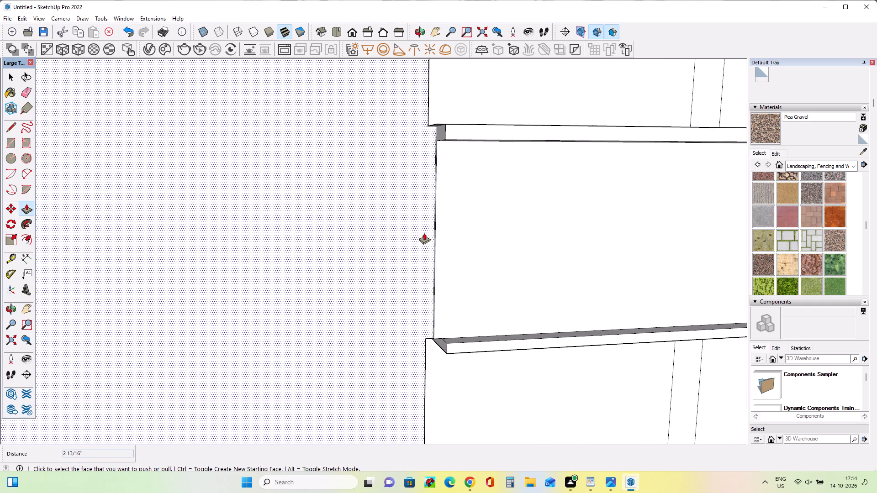
{"action": "middle_click_drag", "start_coordinate": [448, 224], "coordinate": [386, 277]}
{"action": "scroll", "coordinate": [360, 277], "scroll_direction": "down", "scroll_amount": 3}
{"action": "scroll", "coordinate": [448, 317], "scroll_direction": "down", "scroll_amount": 7}
{"action": "middle_click_drag", "start_coordinate": [463, 333], "coordinate": [467, 322]}
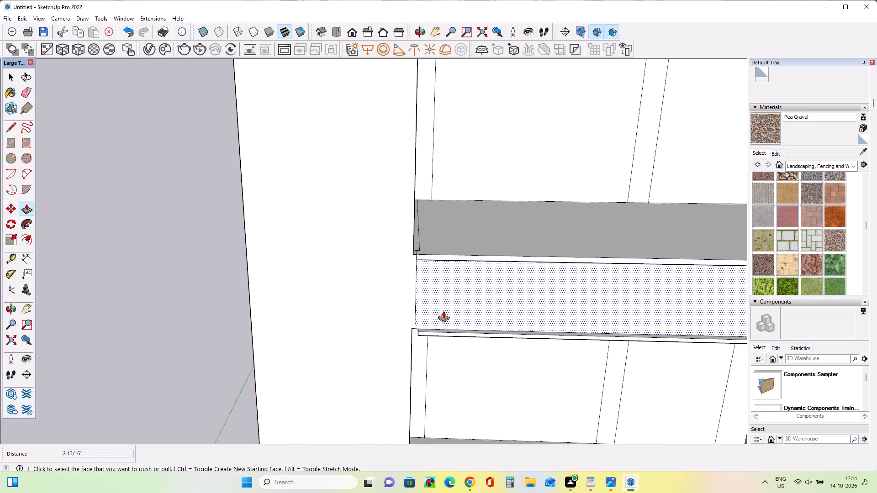
{"action": "scroll", "coordinate": [430, 284], "scroll_direction": "up", "scroll_amount": 3}
{"action": "middle_click_drag", "start_coordinate": [432, 237], "coordinate": [438, 307]}
{"action": "scroll", "coordinate": [411, 299], "scroll_direction": "up", "scroll_amount": 2}
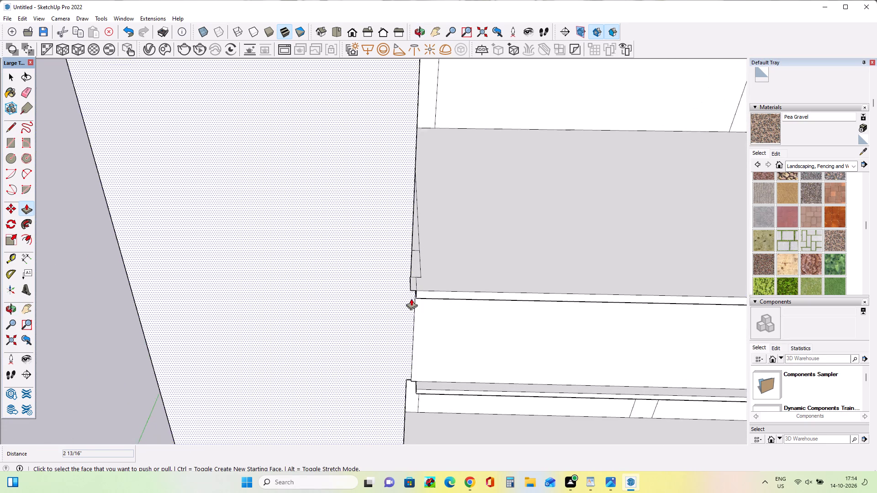
{"action": "scroll", "coordinate": [411, 299], "scroll_direction": "up", "scroll_amount": 1}
{"action": "left_click", "coordinate": [413, 283]}
{"action": "scroll", "coordinate": [423, 164], "scroll_direction": "down", "scroll_amount": 2}
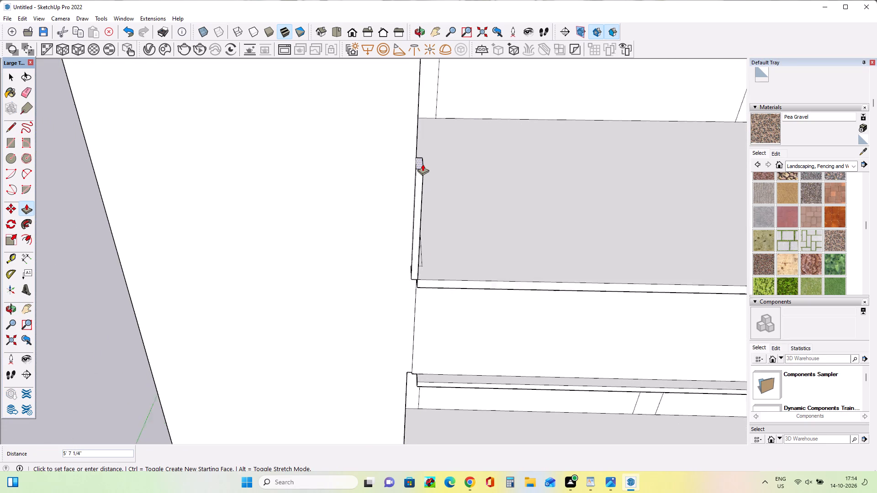
{"action": "scroll", "coordinate": [423, 164], "scroll_direction": "down", "scroll_amount": 19}
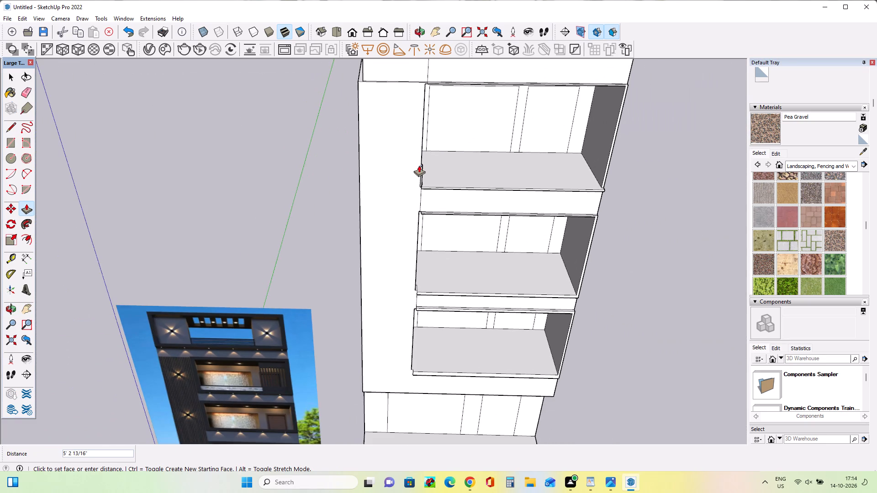
{"action": "scroll", "coordinate": [419, 165], "scroll_direction": "down", "scroll_amount": 8}
{"action": "scroll", "coordinate": [428, 125], "scroll_direction": "up", "scroll_amount": 6}
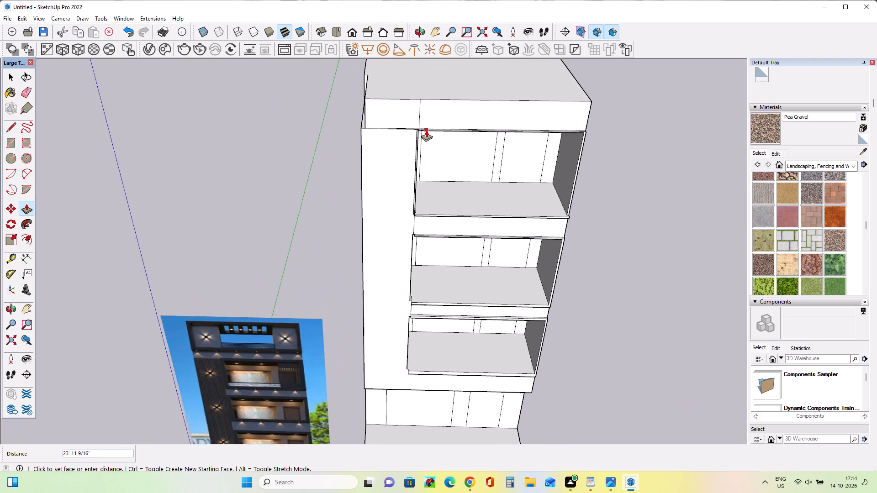
{"action": "scroll", "coordinate": [426, 130], "scroll_direction": "up", "scroll_amount": 2}
{"action": "left_click", "coordinate": [426, 130]}
Push/Pull the inner side face of the upright strip at the topmost recess by 2 13/16".
{"action": "middle_click_drag", "start_coordinate": [433, 214], "coordinate": [429, 201]}
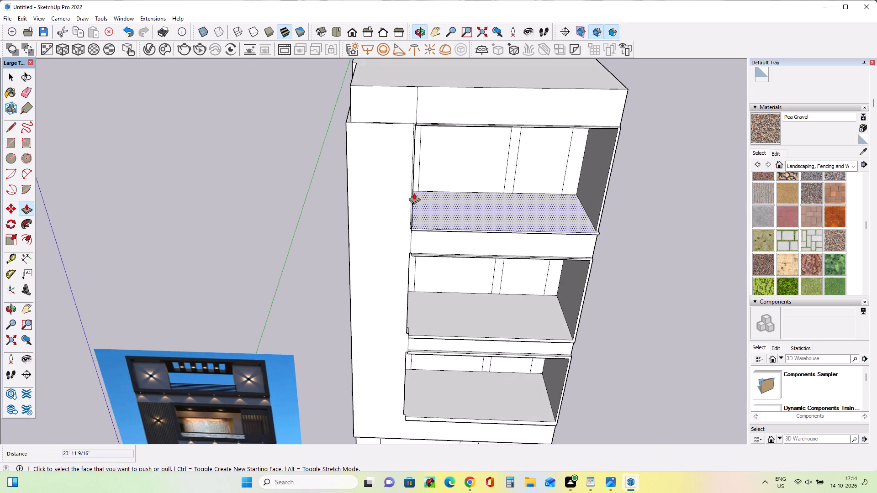
{"action": "scroll", "coordinate": [414, 192], "scroll_direction": "up", "scroll_amount": 4}
{"action": "middle_click_drag", "start_coordinate": [462, 213], "coordinate": [357, 236]}
{"action": "left_click", "coordinate": [383, 241]}
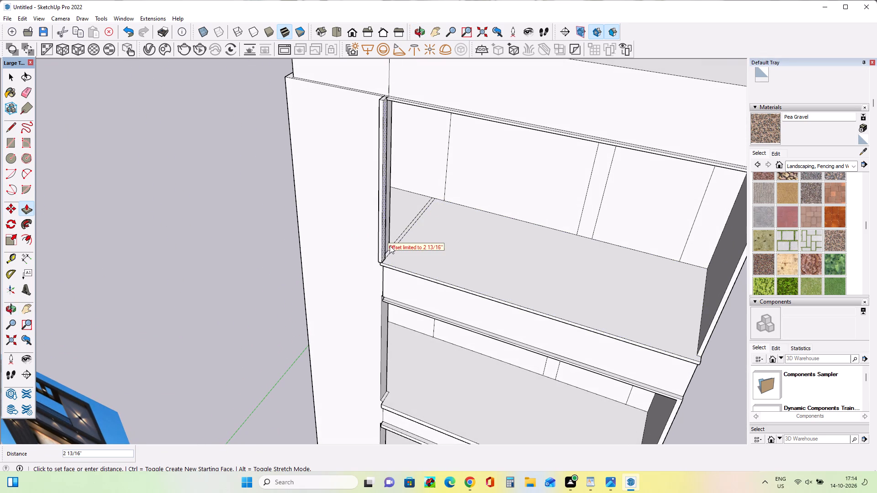
{"action": "left_click", "coordinate": [390, 246]}
{"action": "middle_click_drag", "start_coordinate": [391, 269], "coordinate": [466, 257]}
{"action": "scroll", "coordinate": [414, 88], "scroll_direction": "up", "scroll_amount": 3}
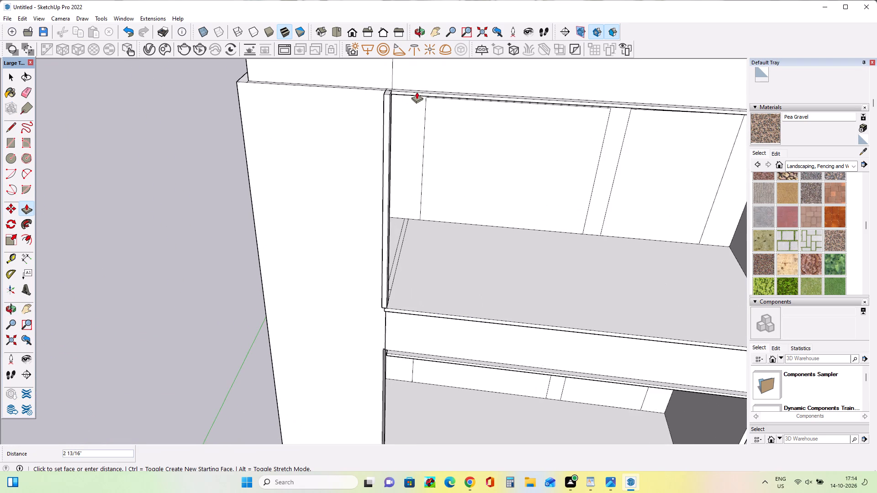
{"action": "scroll", "coordinate": [417, 92], "scroll_direction": "up", "scroll_amount": 3}
{"action": "middle_click_drag", "start_coordinate": [417, 93], "coordinate": [418, 128]}
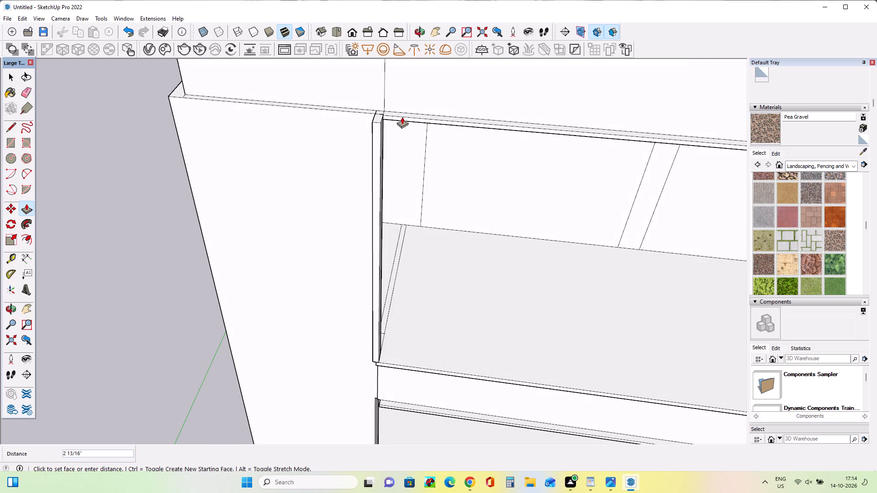
{"action": "scroll", "coordinate": [400, 115], "scroll_direction": "down", "scroll_amount": 1}
{"action": "scroll", "coordinate": [400, 115], "scroll_direction": "up", "scroll_amount": 7}
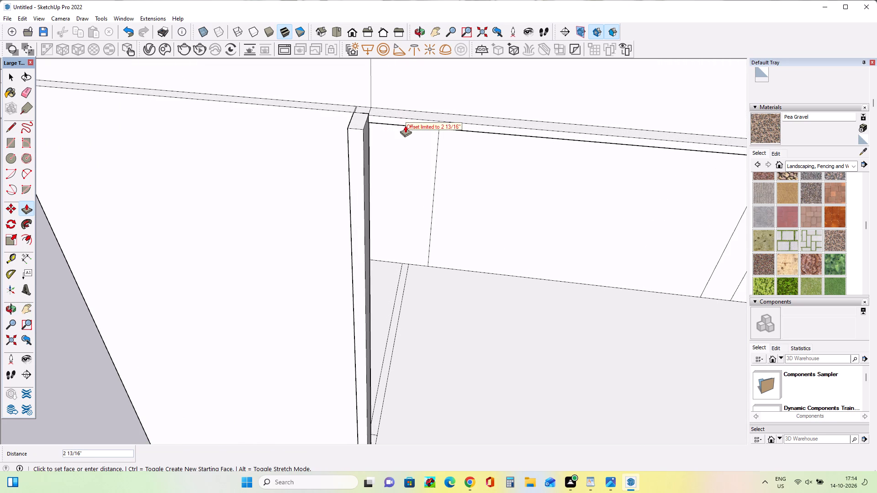
{"action": "left_click", "coordinate": [405, 126]}
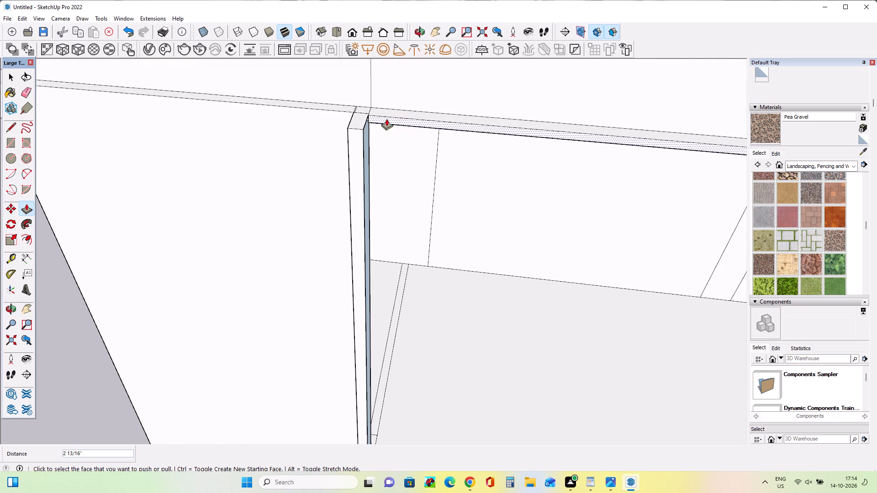
Push/Pull the front face of the topmost recess's head band forward 11 7/16", flush with the upright strip.
{"action": "left_click", "coordinate": [386, 119]}
{"action": "left_click", "coordinate": [359, 132]}
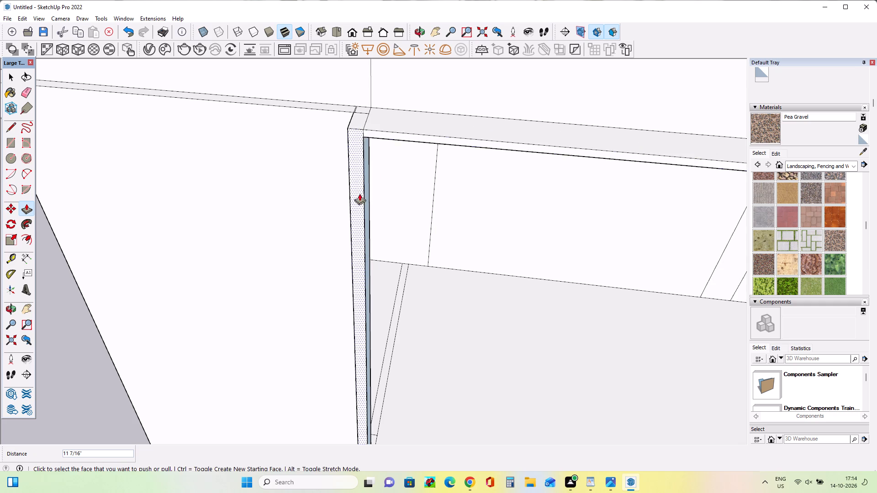
Push/Pull the left end of the ledge below the topmost recess outward about 3 1/2", under the upright strip.
{"action": "middle_click_drag", "start_coordinate": [368, 188], "coordinate": [375, 102]}
{"action": "scroll", "coordinate": [375, 102], "scroll_direction": "down", "scroll_amount": 18}
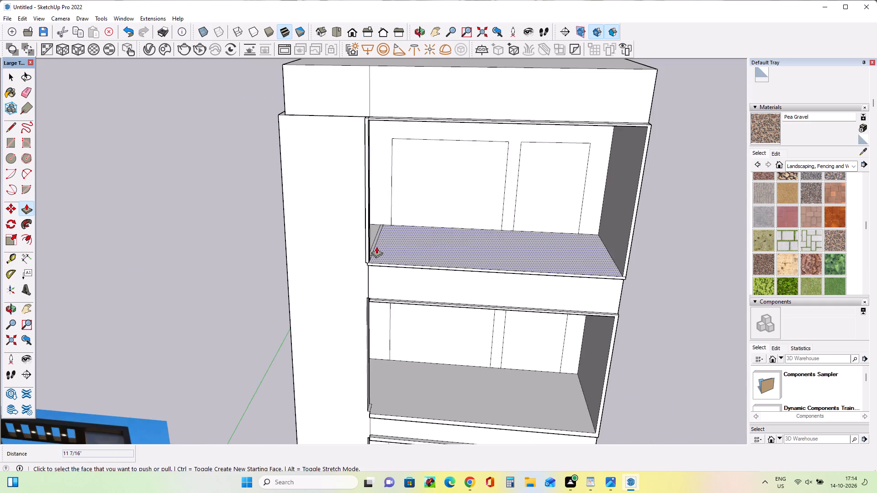
{"action": "scroll", "coordinate": [373, 254], "scroll_direction": "up", "scroll_amount": 18}
{"action": "middle_click_drag", "start_coordinate": [359, 264], "coordinate": [475, 260]}
{"action": "left_click", "coordinate": [409, 240]}
{"action": "left_click", "coordinate": [403, 230]}
Push/Pull the small floor face at the base of the upright strip up 23' 11 9/16" to fill the strip to the recess head.
{"action": "middle_click_drag", "start_coordinate": [413, 266], "coordinate": [331, 250]}
{"action": "scroll", "coordinate": [331, 250], "scroll_direction": "down", "scroll_amount": 13}
{"action": "middle_click_drag", "start_coordinate": [469, 229], "coordinate": [443, 231]}
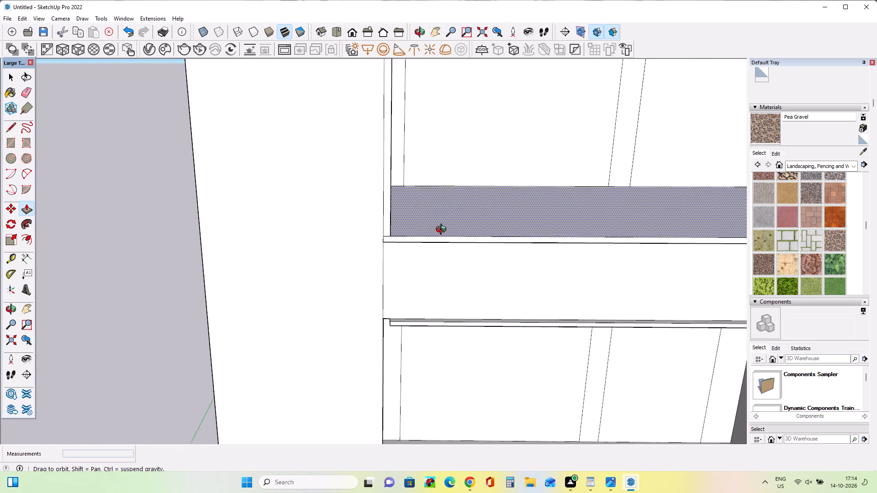
{"action": "middle_click_drag", "start_coordinate": [443, 231], "coordinate": [341, 246]}
{"action": "scroll", "coordinate": [314, 239], "scroll_direction": "up", "scroll_amount": 5}
{"action": "middle_click_drag", "start_coordinate": [363, 252], "coordinate": [321, 285]}
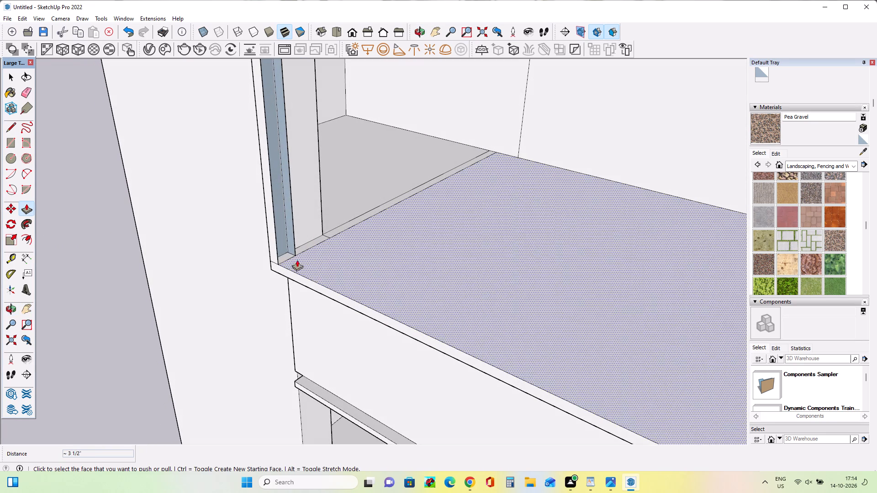
{"action": "left_click", "coordinate": [286, 255]}
{"action": "scroll", "coordinate": [284, 175], "scroll_direction": "down", "scroll_amount": 14}
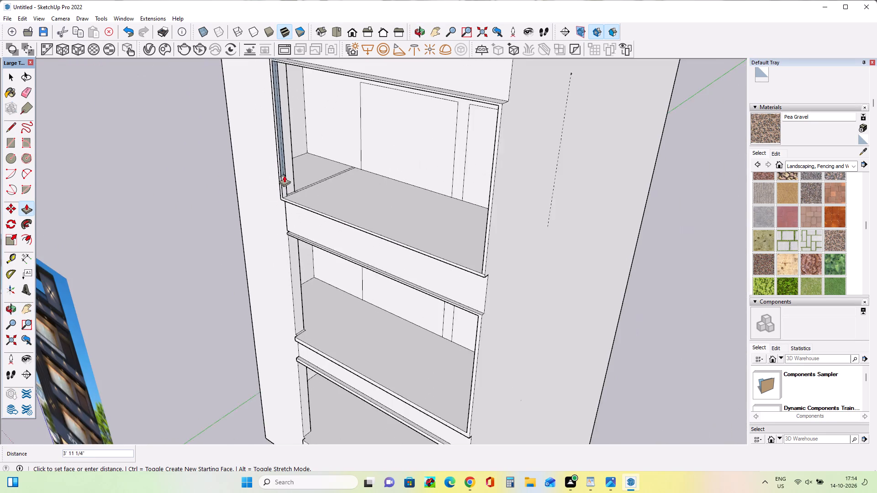
{"action": "scroll", "coordinate": [284, 175], "scroll_direction": "down", "scroll_amount": 3}
{"action": "left_click", "coordinate": [282, 78]}
Draw a rectangle of about 1' 3/4" by 6 5/16" across the top end of the upright strip at the topmost recess.
{"action": "middle_click_drag", "start_coordinate": [317, 217], "coordinate": [327, 219]}
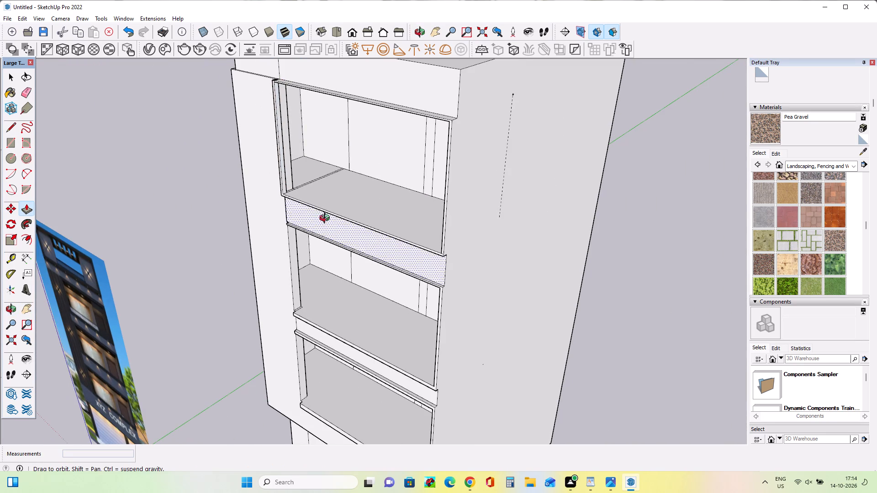
{"action": "middle_click_drag", "start_coordinate": [327, 219], "coordinate": [510, 186]}
{"action": "scroll", "coordinate": [490, 169], "scroll_direction": "down", "scroll_amount": 1}
{"action": "scroll", "coordinate": [308, 73], "scroll_direction": "up", "scroll_amount": 12}
{"action": "middle_click_drag", "start_coordinate": [337, 91], "coordinate": [348, 167]}
{"action": "scroll", "coordinate": [337, 205], "scroll_direction": "up", "scroll_amount": 5}
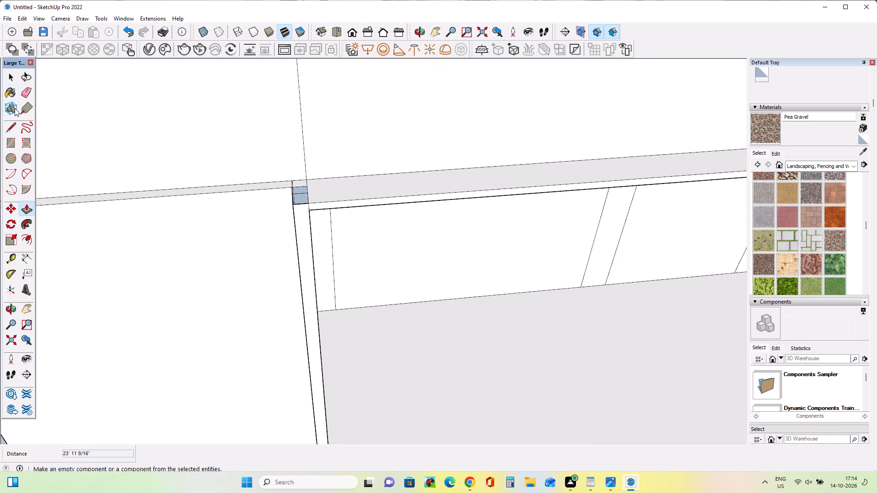
{"action": "left_click", "coordinate": [14, 138]}
{"action": "left_click", "coordinate": [292, 203]}
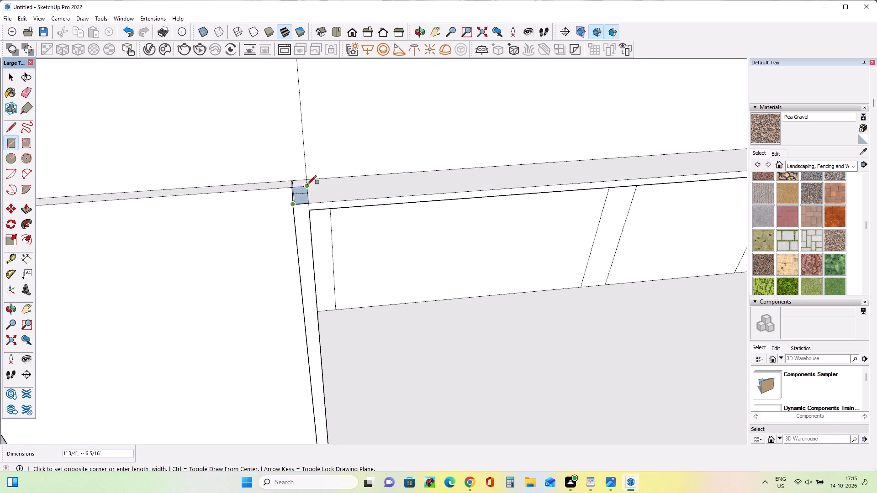
{"action": "left_click", "coordinate": [307, 184]}
Push/Pull the underside of the topmost recess's head band down 2 7/16".
{"action": "middle_click_drag", "start_coordinate": [295, 208], "coordinate": [265, 146]}
{"action": "scroll", "coordinate": [265, 146], "scroll_direction": "down", "scroll_amount": 1}
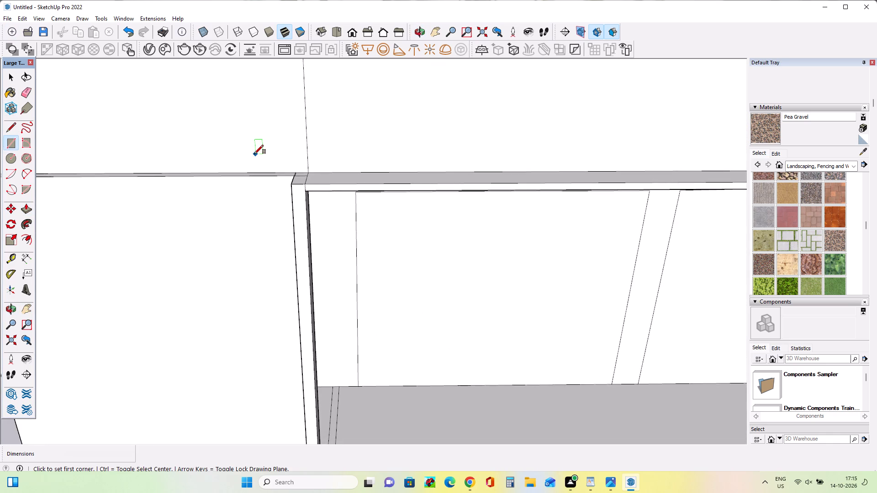
{"action": "scroll", "coordinate": [254, 154], "scroll_direction": "down", "scroll_amount": 14}
{"action": "middle_click_drag", "start_coordinate": [356, 168], "coordinate": [365, 93]}
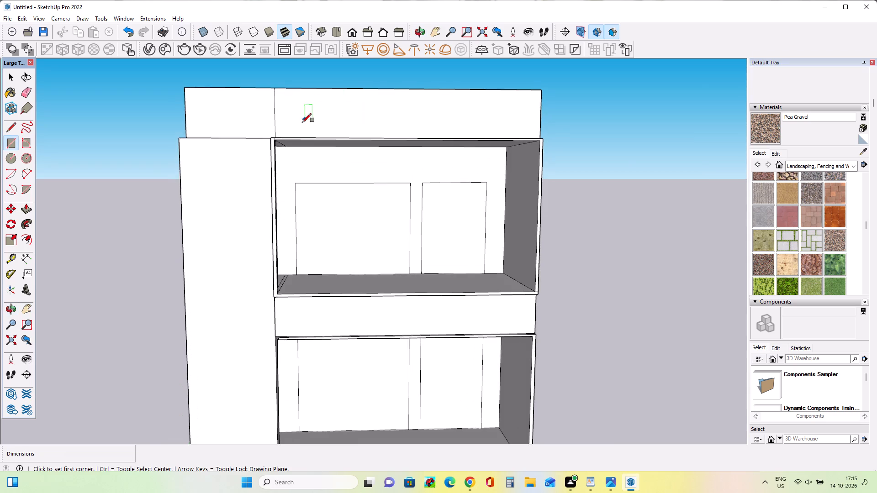
{"action": "scroll", "coordinate": [302, 122], "scroll_direction": "up", "scroll_amount": 5}
{"action": "left_click", "coordinate": [26, 210]}
{"action": "scroll", "coordinate": [314, 154], "scroll_direction": "up", "scroll_amount": 4}
{"action": "left_click", "coordinate": [289, 151]}
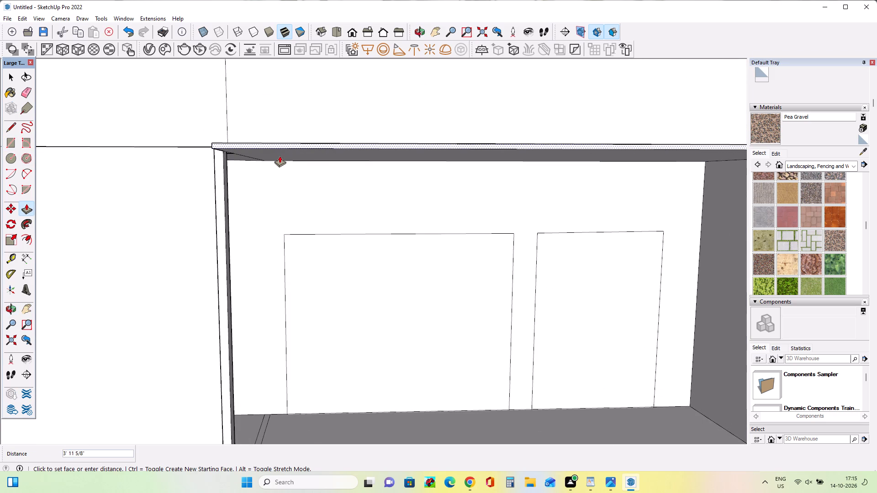
{"action": "key", "text": "Escape"}
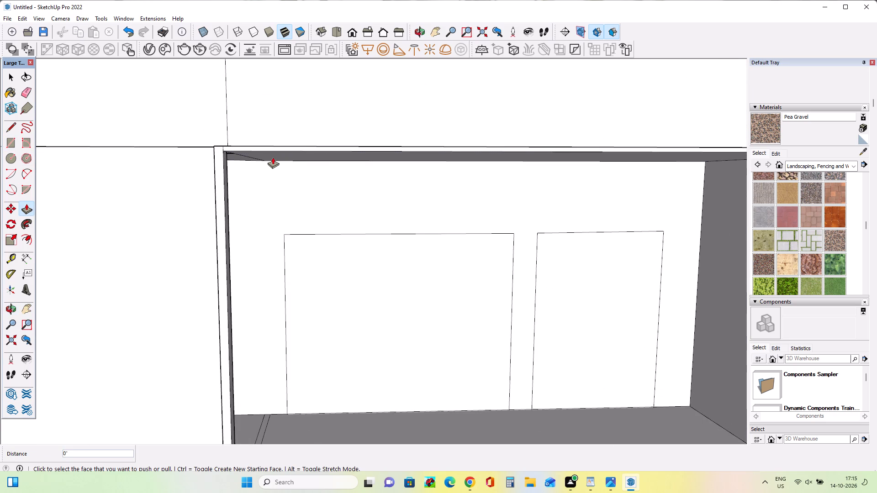
{"action": "left_click", "coordinate": [280, 154]}
{"action": "left_click", "coordinate": [280, 157]}
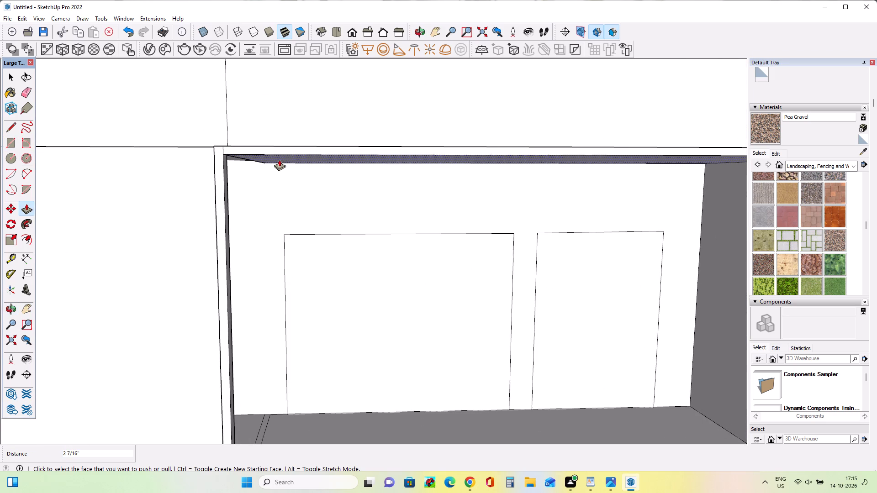
Push/Pull the topmost recess's soffit down a further 3 1/16" to thicken the head band.
{"action": "scroll", "coordinate": [234, 194], "scroll_direction": "down", "scroll_amount": 8}
{"action": "middle_click_drag", "start_coordinate": [335, 236], "coordinate": [322, 253]}
{"action": "scroll", "coordinate": [322, 253], "scroll_direction": "down", "scroll_amount": 1}
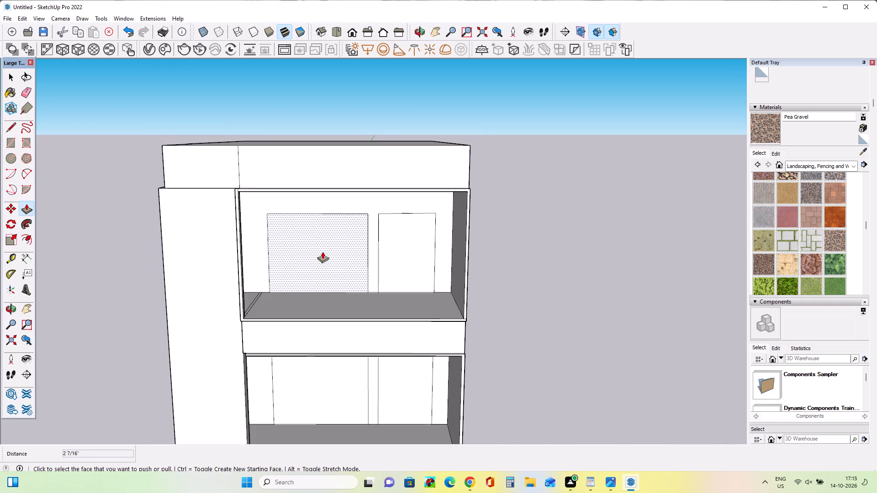
{"action": "scroll", "coordinate": [343, 218], "scroll_direction": "down", "scroll_amount": 4}
{"action": "scroll", "coordinate": [343, 218], "scroll_direction": "up", "scroll_amount": 8}
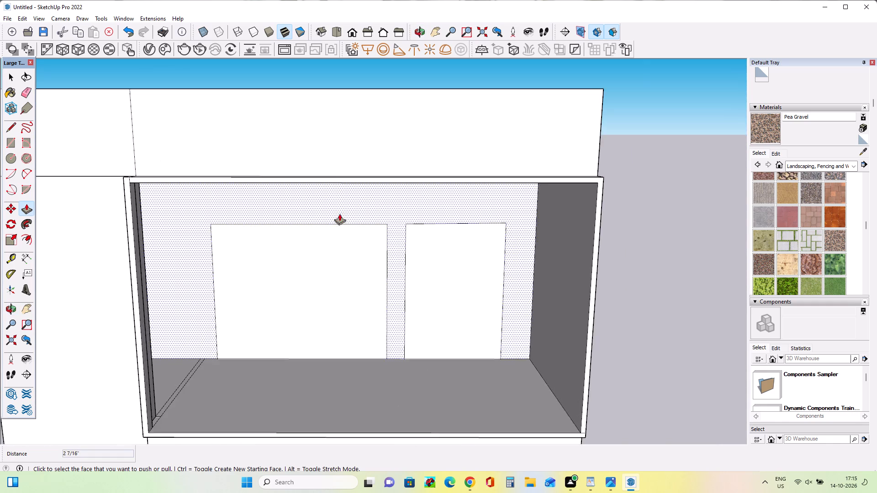
{"action": "scroll", "coordinate": [339, 214], "scroll_direction": "up", "scroll_amount": 2}
{"action": "middle_click_drag", "start_coordinate": [339, 214], "coordinate": [347, 163]}
{"action": "left_click", "coordinate": [349, 153]}
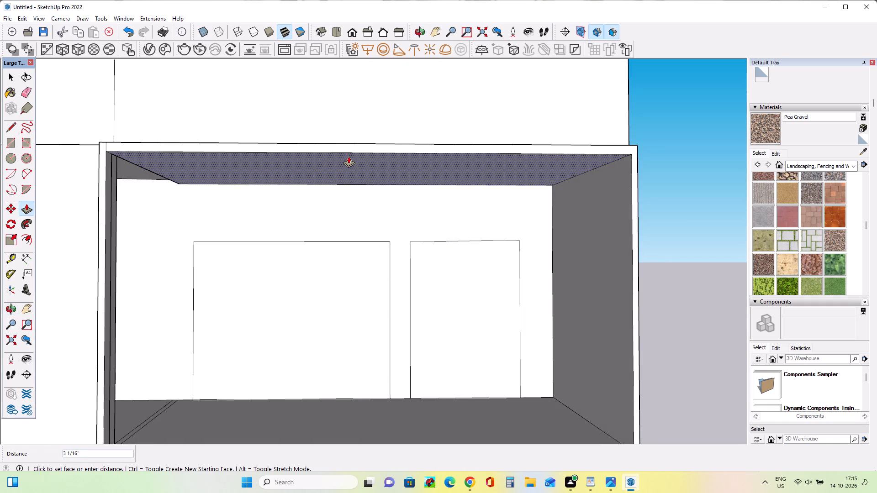
{"action": "left_click", "coordinate": [349, 156]}
Push/Pull the floor of the topmost recess up 3 3/4" to thicken the bottom of its frame.
{"action": "scroll", "coordinate": [391, 219], "scroll_direction": "down", "scroll_amount": 4}
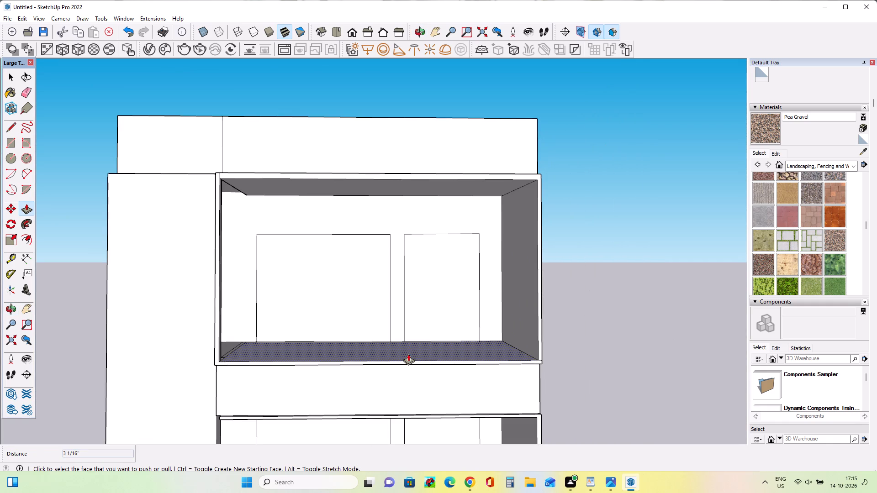
{"action": "left_click", "coordinate": [409, 354]}
{"action": "left_click", "coordinate": [410, 351]}
Erase the short edge separating the upright strip from the head band at the topmost recess's upper-left corner.
{"action": "scroll", "coordinate": [312, 352], "scroll_direction": "down", "scroll_amount": 3}
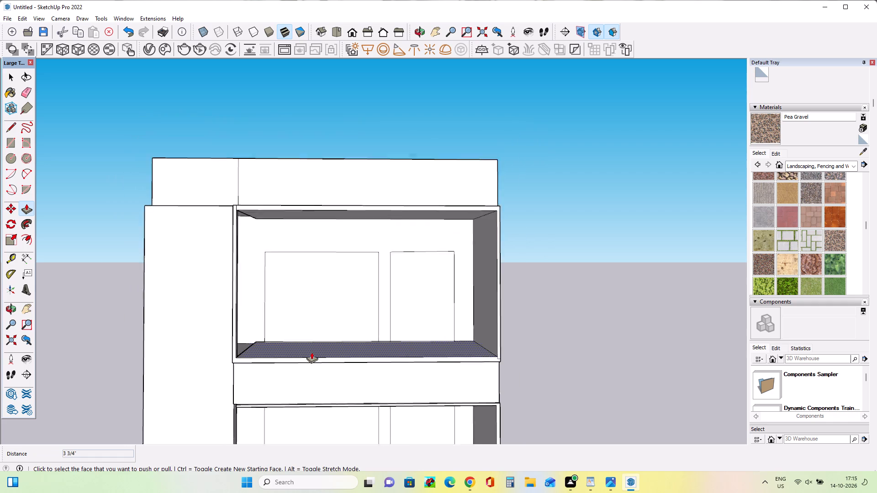
{"action": "middle_click_drag", "start_coordinate": [342, 349], "coordinate": [348, 341]}
{"action": "scroll", "coordinate": [355, 324], "scroll_direction": "down", "scroll_amount": 3}
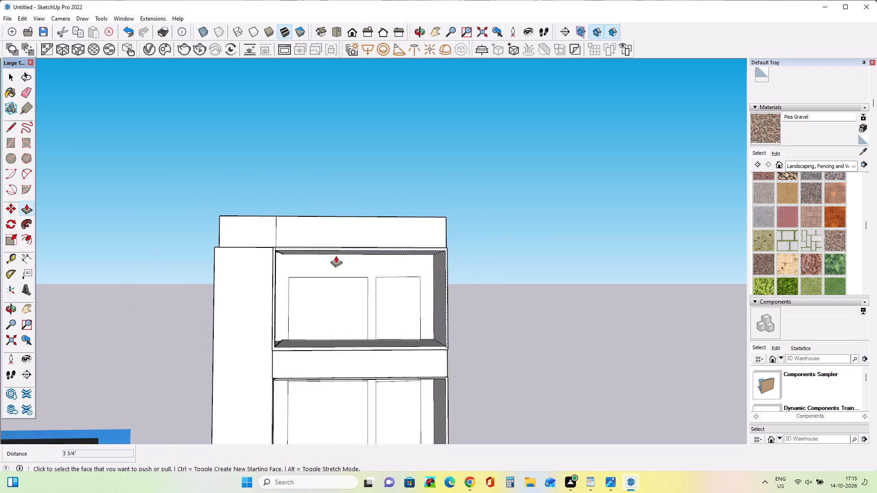
{"action": "scroll", "coordinate": [279, 245], "scroll_direction": "up", "scroll_amount": 12}
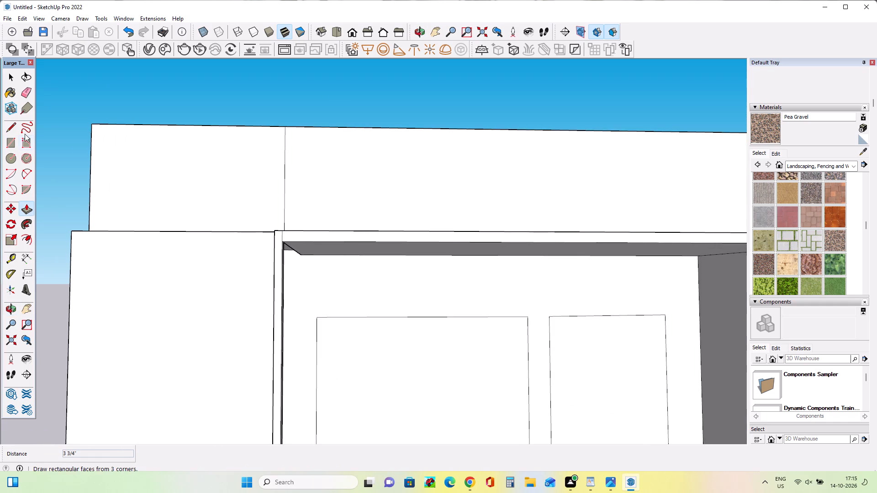
{"action": "left_click", "coordinate": [28, 89]}
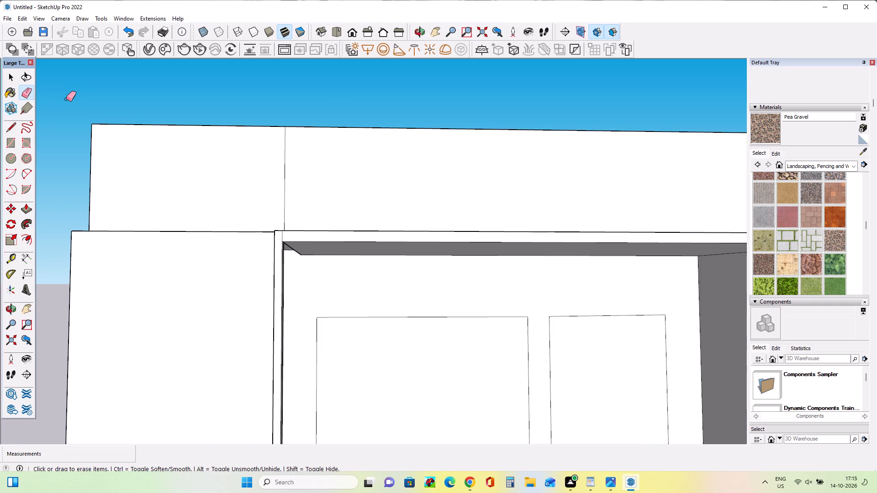
{"action": "left_click", "coordinate": [283, 235]}
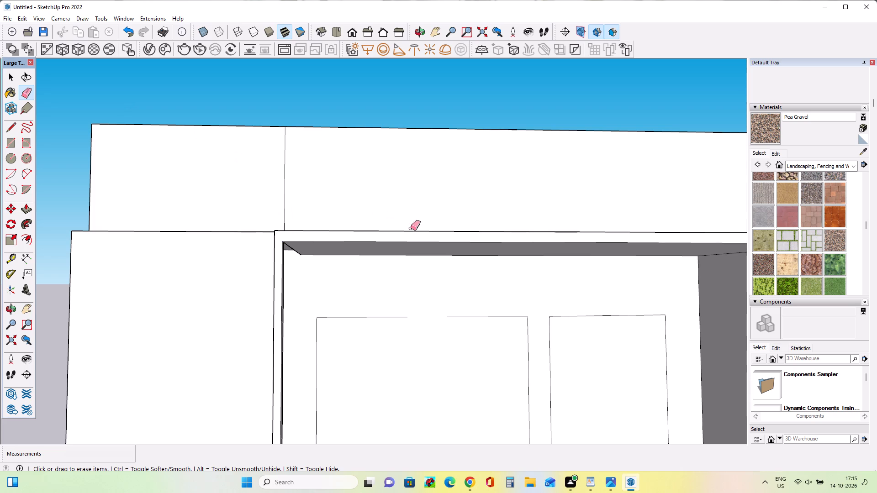
Examine the topmost recess's frame and its corners up close and from a distance.
{"action": "scroll", "coordinate": [329, 278], "scroll_direction": "down", "scroll_amount": 7}
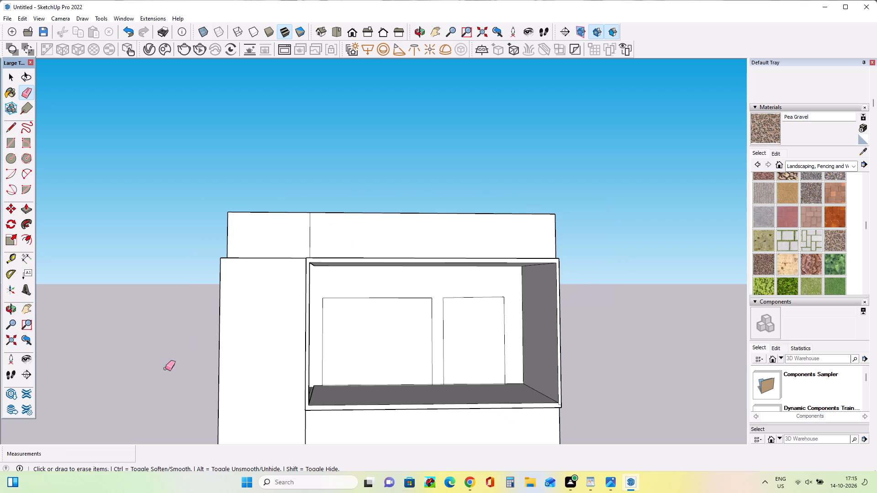
{"action": "scroll", "coordinate": [318, 315], "scroll_direction": "up", "scroll_amount": 11}
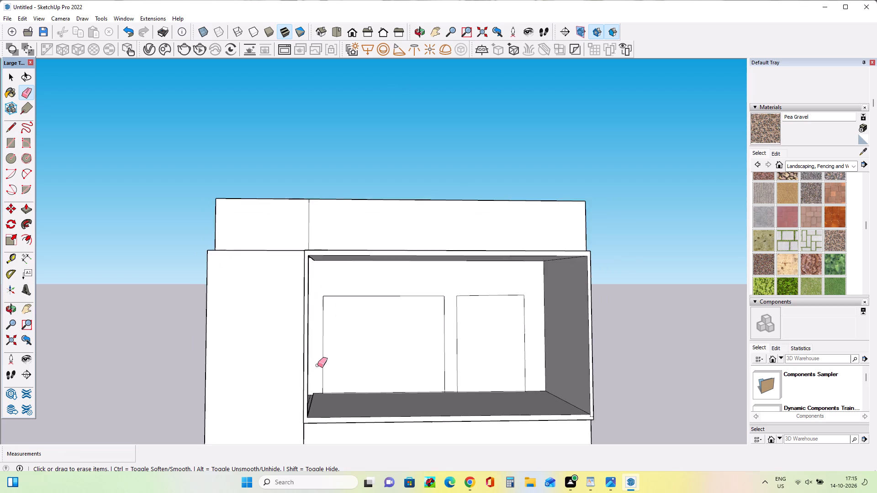
{"action": "scroll", "coordinate": [317, 365], "scroll_direction": "up", "scroll_amount": 4}
{"action": "scroll", "coordinate": [306, 188], "scroll_direction": "up", "scroll_amount": 4}
{"action": "middle_click_drag", "start_coordinate": [337, 206], "coordinate": [289, 227]}
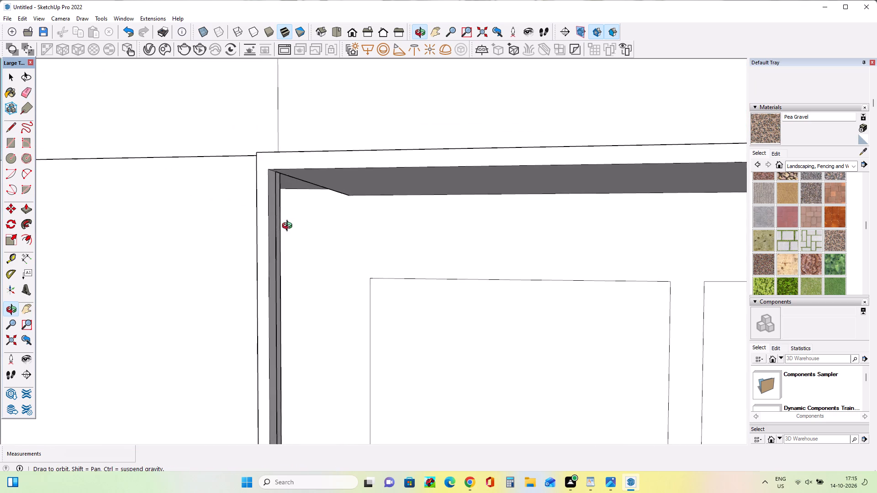
{"action": "middle_click_drag", "start_coordinate": [289, 227], "coordinate": [311, 225]}
{"action": "scroll", "coordinate": [311, 225], "scroll_direction": "down", "scroll_amount": 5}
{"action": "scroll", "coordinate": [312, 222], "scroll_direction": "up", "scroll_amount": 1}
{"action": "scroll", "coordinate": [312, 222], "scroll_direction": "down", "scroll_amount": 10}
{"action": "scroll", "coordinate": [434, 401], "scroll_direction": "up", "scroll_amount": 3}
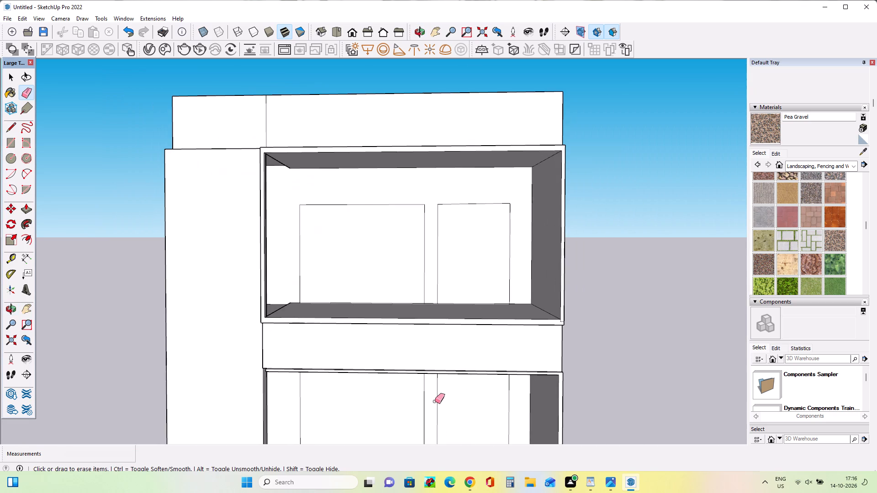
{"action": "scroll", "coordinate": [435, 401], "scroll_direction": "down", "scroll_amount": 6}
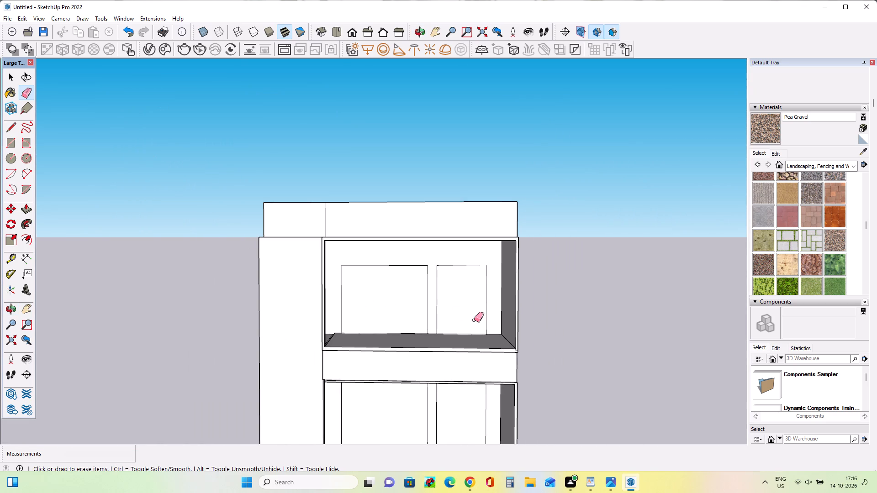
Push/Pull the right inner side wall of the topmost recess inward 2 1/8".
{"action": "scroll", "coordinate": [474, 320], "scroll_direction": "up", "scroll_amount": 3}
{"action": "left_click", "coordinate": [23, 210]}
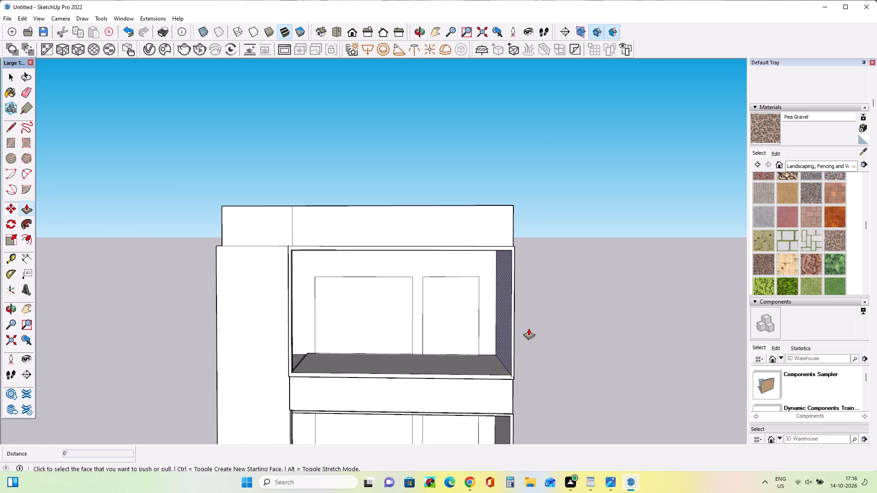
{"action": "left_click", "coordinate": [508, 336]}
{"action": "left_click", "coordinate": [507, 338]}
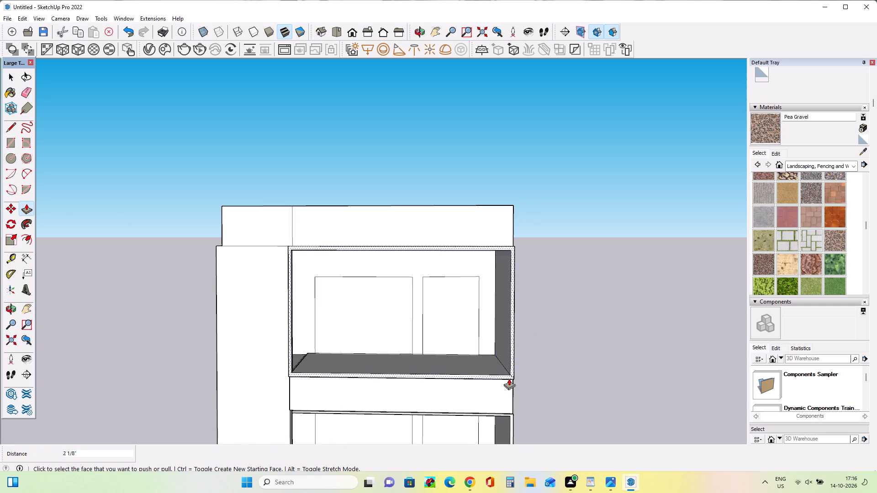
Push/Pull the left end of the ledge below the second recess from the top outward 5 15/16".
{"action": "scroll", "coordinate": [483, 379], "scroll_direction": "down", "scroll_amount": 4}
{"action": "left_click", "coordinate": [30, 310]}
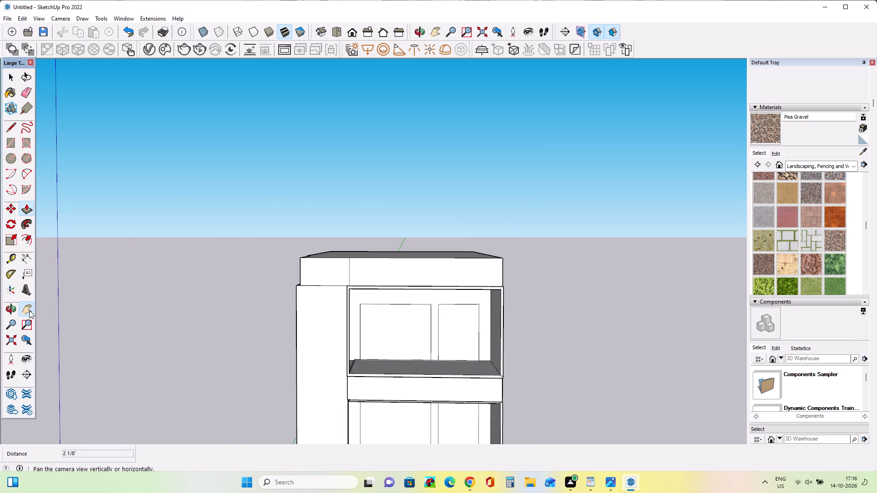
{"action": "left_click_drag", "start_coordinate": [424, 317], "coordinate": [409, 139]}
{"action": "scroll", "coordinate": [371, 236], "scroll_direction": "up", "scroll_amount": 4}
{"action": "middle_click_drag", "start_coordinate": [349, 246], "coordinate": [444, 249]}
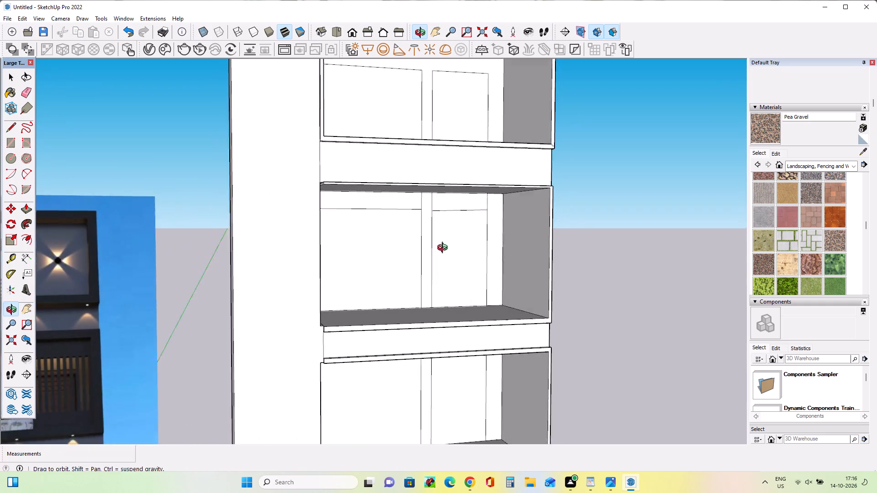
{"action": "middle_click_drag", "start_coordinate": [444, 249], "coordinate": [466, 273]}
{"action": "scroll", "coordinate": [359, 286], "scroll_direction": "up", "scroll_amount": 3}
{"action": "middle_click_drag", "start_coordinate": [359, 286], "coordinate": [388, 291]}
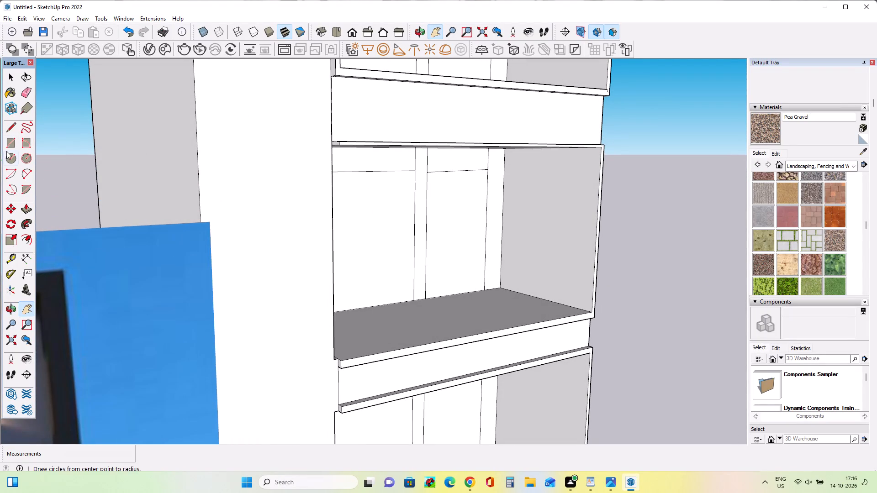
{"action": "middle_click_drag", "start_coordinate": [359, 145], "coordinate": [359, 102]}
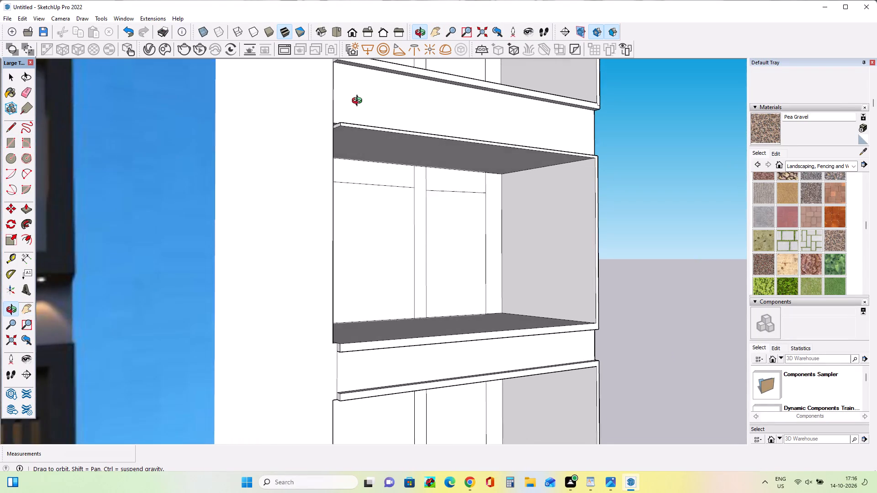
{"action": "middle_click_drag", "start_coordinate": [359, 102], "coordinate": [358, 135]}
{"action": "scroll", "coordinate": [333, 151], "scroll_direction": "up", "scroll_amount": 1}
{"action": "middle_click_drag", "start_coordinate": [335, 156], "coordinate": [347, 171]}
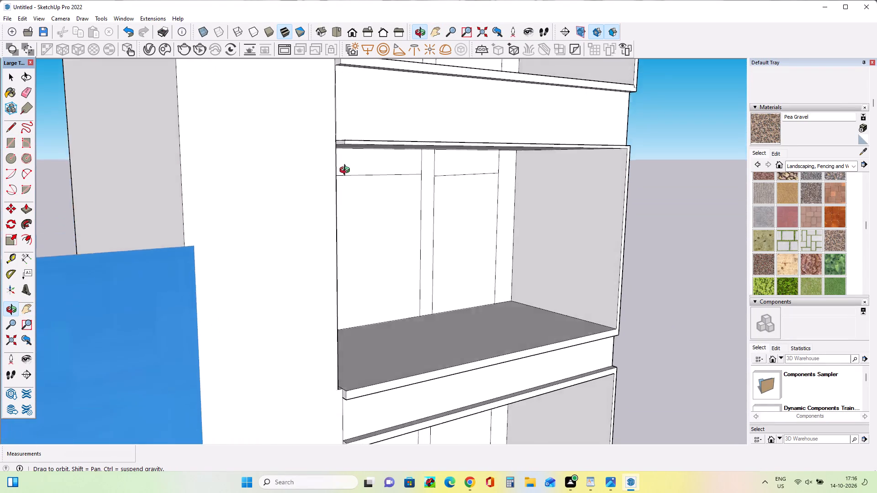
{"action": "middle_click_drag", "start_coordinate": [347, 171], "coordinate": [340, 173]}
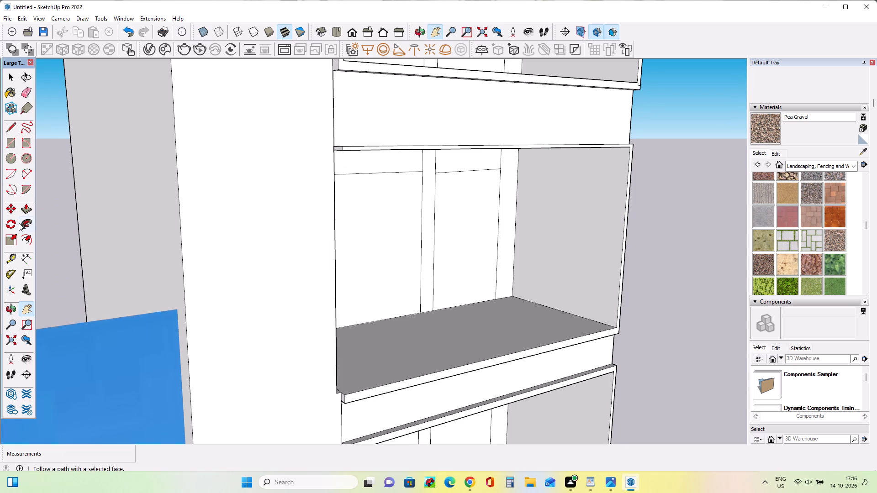
{"action": "left_click", "coordinate": [31, 211]}
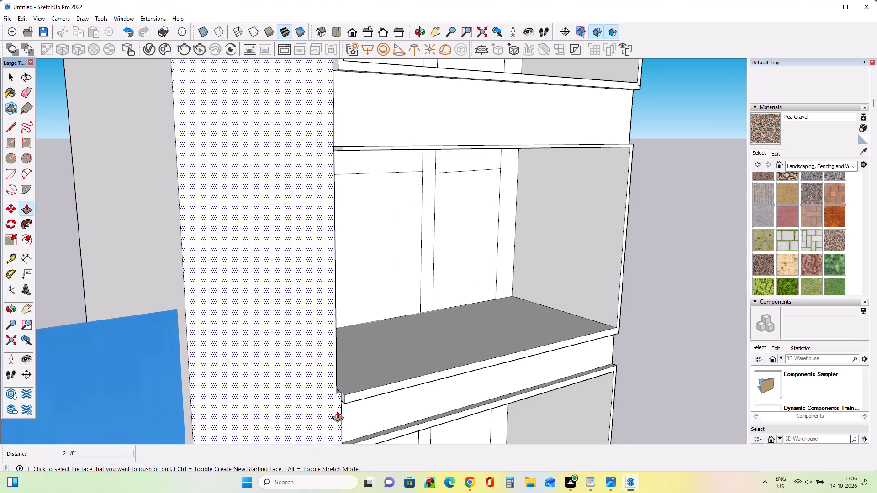
{"action": "left_click", "coordinate": [344, 399]}
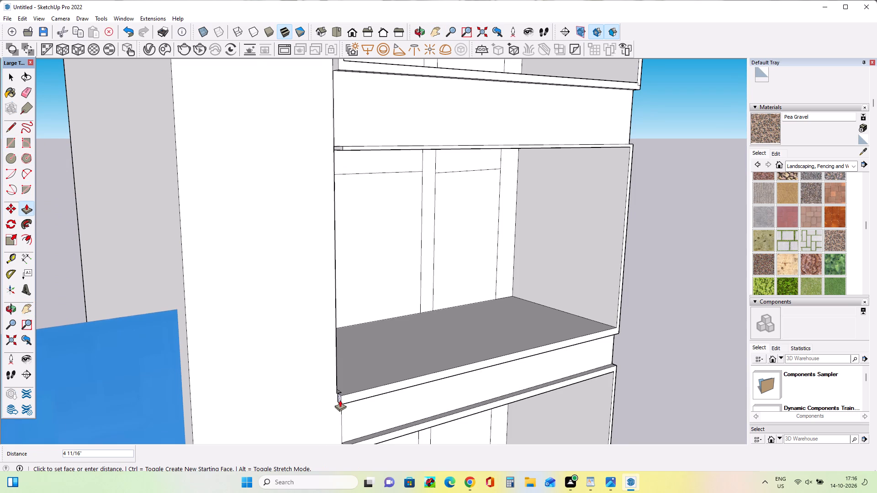
{"action": "left_click", "coordinate": [339, 400]}
Draw an 8 1/4" by 5 15/16" rectangle at the front-left corner of the ledge below the second recess from the top.
{"action": "middle_click_drag", "start_coordinate": [380, 379], "coordinate": [288, 430]}
{"action": "scroll", "coordinate": [284, 410], "scroll_direction": "up", "scroll_amount": 8}
{"action": "middle_click_drag", "start_coordinate": [317, 392], "coordinate": [316, 404]}
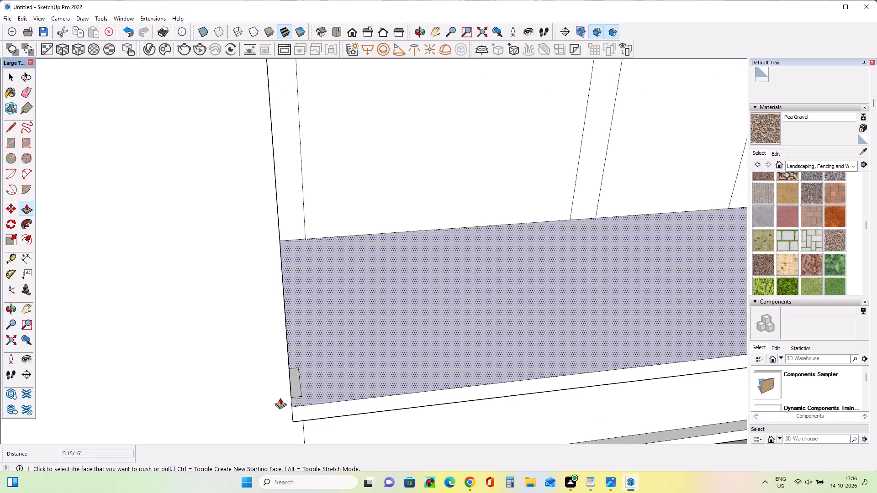
{"action": "middle_click_drag", "start_coordinate": [344, 399], "coordinate": [315, 394]}
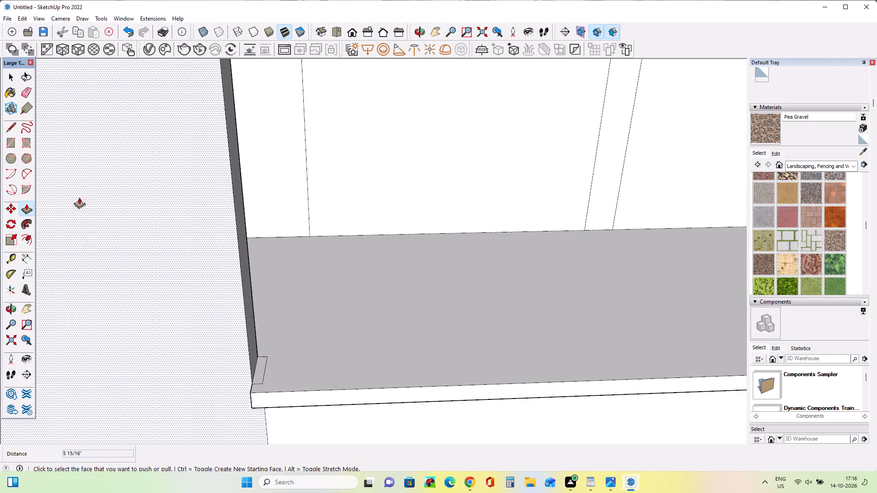
{"action": "left_click", "coordinate": [13, 146]}
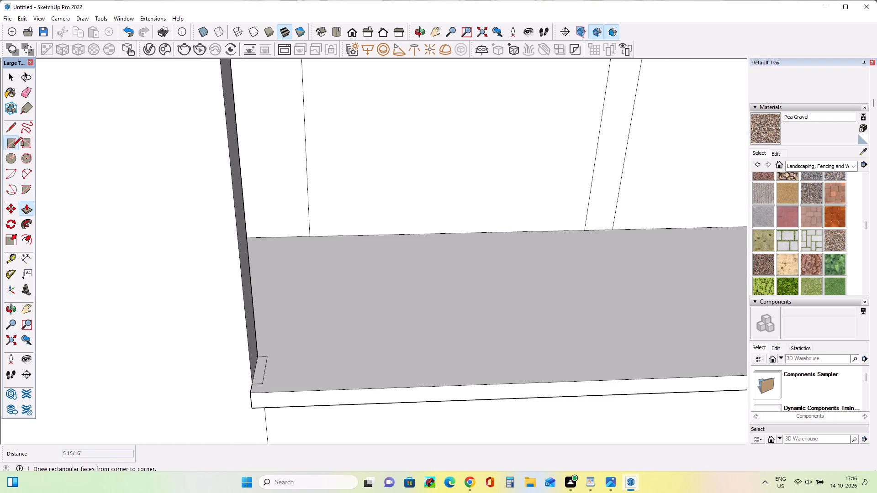
{"action": "left_click", "coordinate": [262, 383]}
{"action": "left_click", "coordinate": [253, 392]}
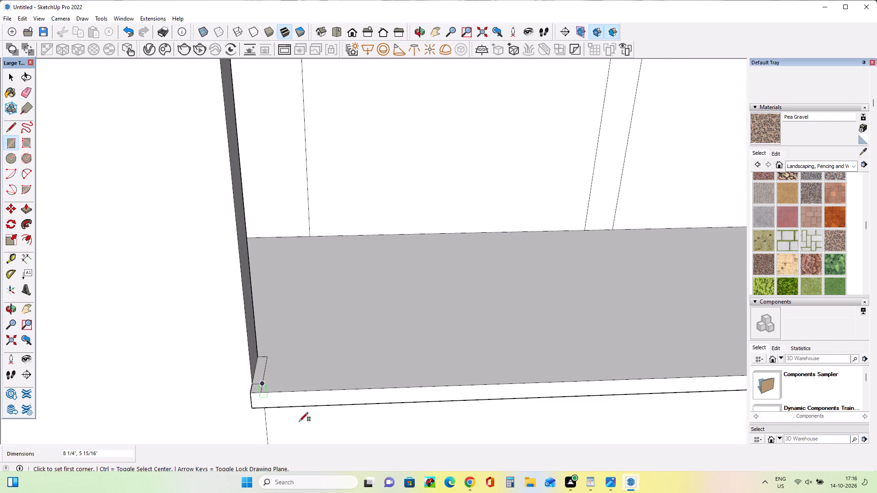
Push/Pull the small corner rectangle upward 23' 7 11/16" to the top of the second recess, forming its left upright strip.
{"action": "left_click", "coordinate": [23, 209]}
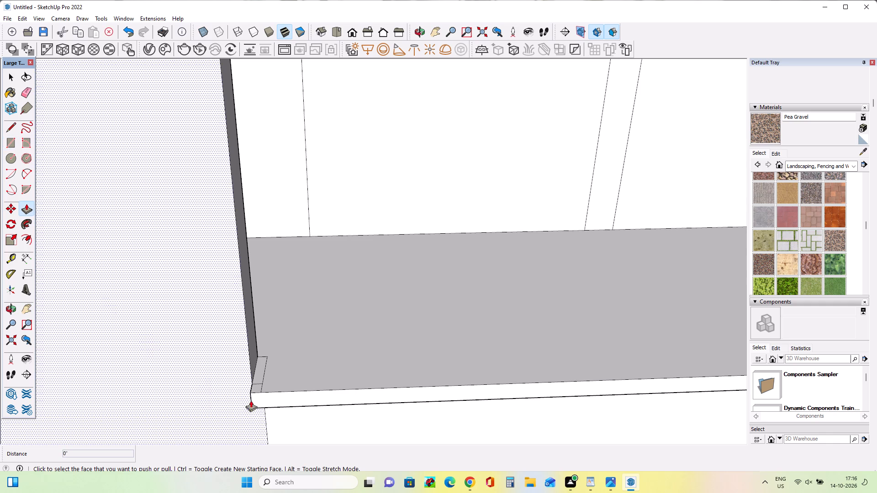
{"action": "left_click", "coordinate": [256, 389]}
{"action": "scroll", "coordinate": [246, 236], "scroll_direction": "down", "scroll_amount": 10}
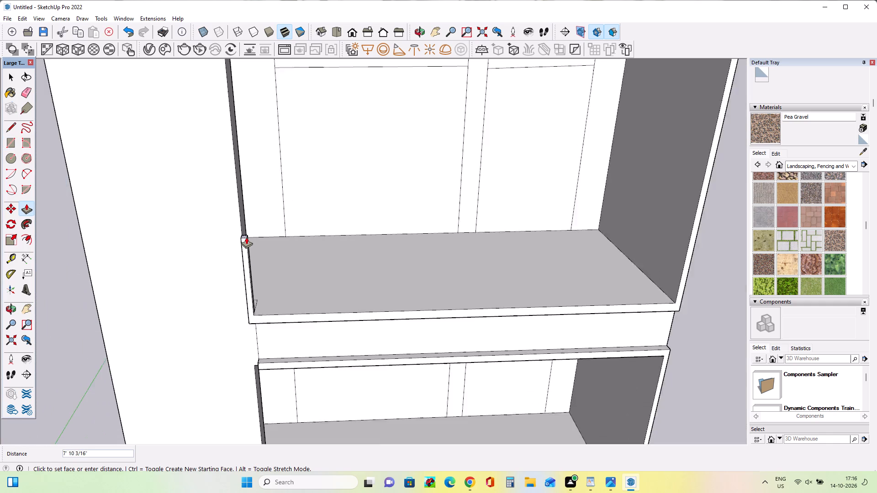
{"action": "scroll", "coordinate": [246, 237], "scroll_direction": "down", "scroll_amount": 5}
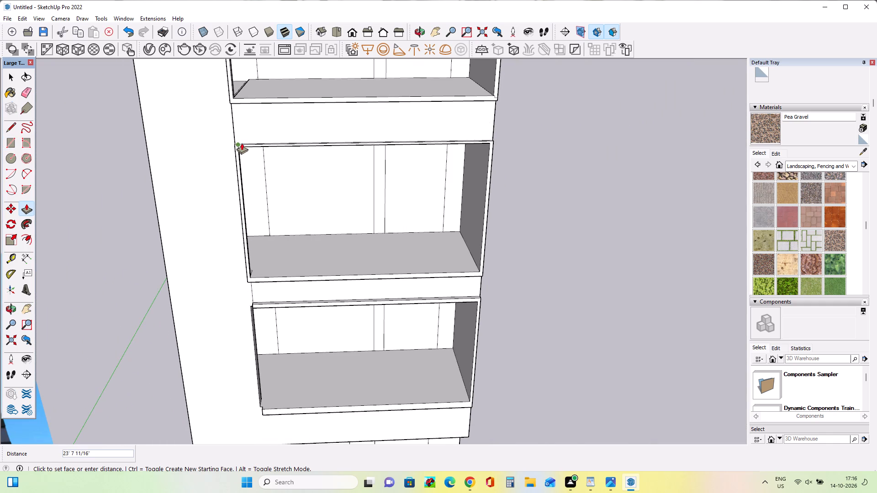
{"action": "left_click", "coordinate": [243, 143]}
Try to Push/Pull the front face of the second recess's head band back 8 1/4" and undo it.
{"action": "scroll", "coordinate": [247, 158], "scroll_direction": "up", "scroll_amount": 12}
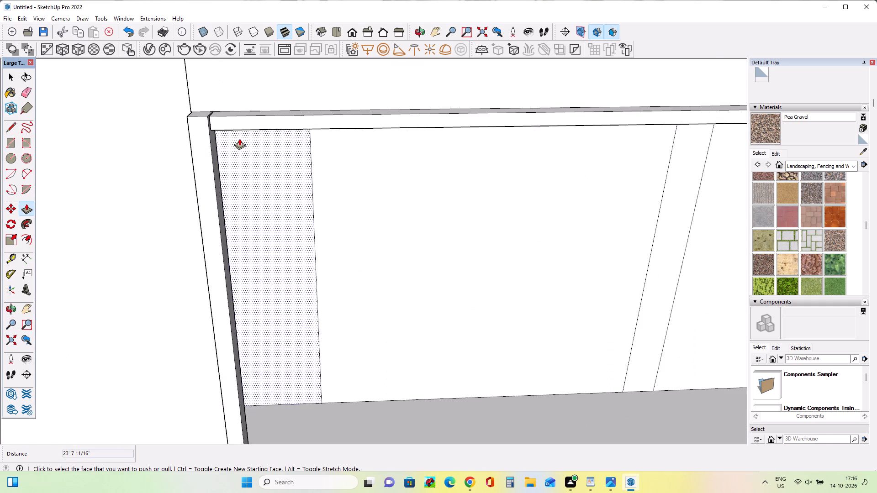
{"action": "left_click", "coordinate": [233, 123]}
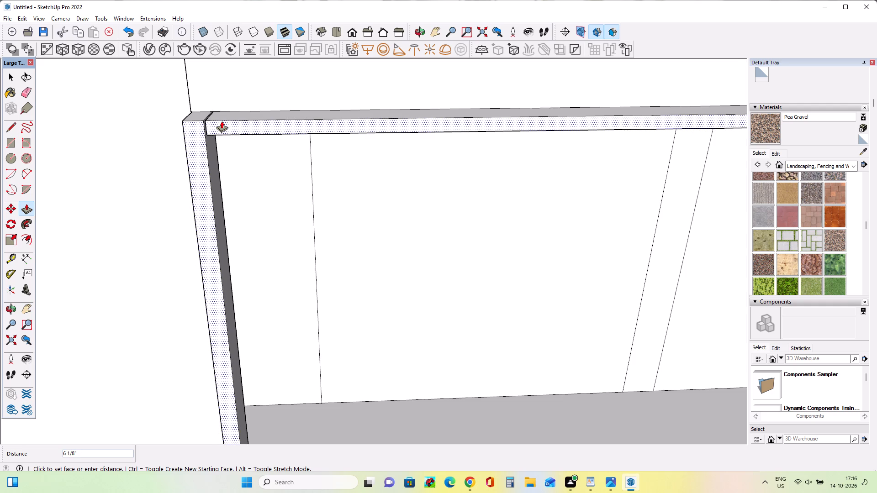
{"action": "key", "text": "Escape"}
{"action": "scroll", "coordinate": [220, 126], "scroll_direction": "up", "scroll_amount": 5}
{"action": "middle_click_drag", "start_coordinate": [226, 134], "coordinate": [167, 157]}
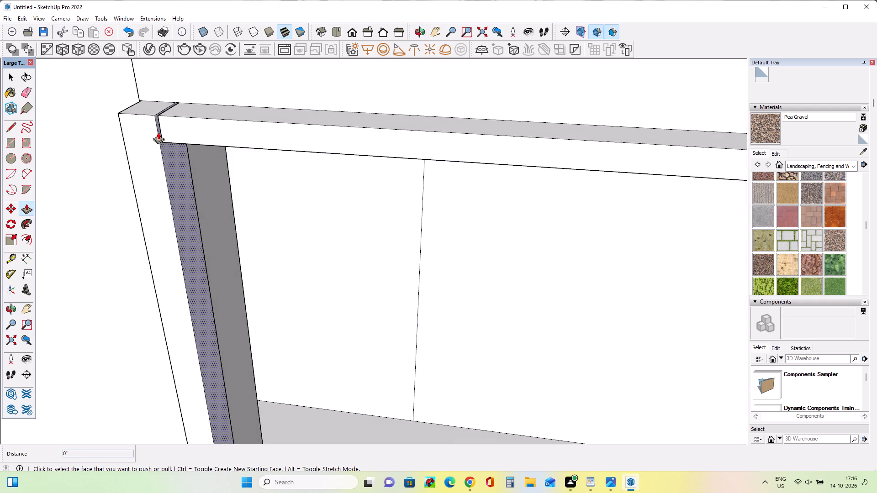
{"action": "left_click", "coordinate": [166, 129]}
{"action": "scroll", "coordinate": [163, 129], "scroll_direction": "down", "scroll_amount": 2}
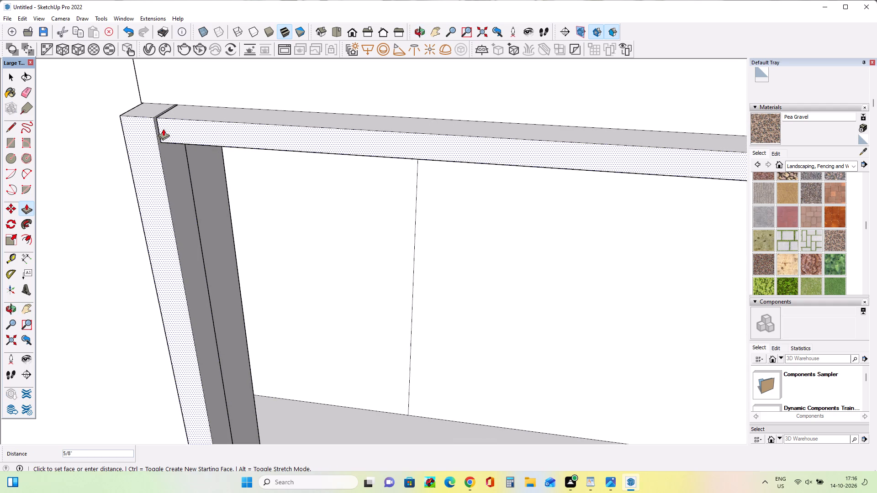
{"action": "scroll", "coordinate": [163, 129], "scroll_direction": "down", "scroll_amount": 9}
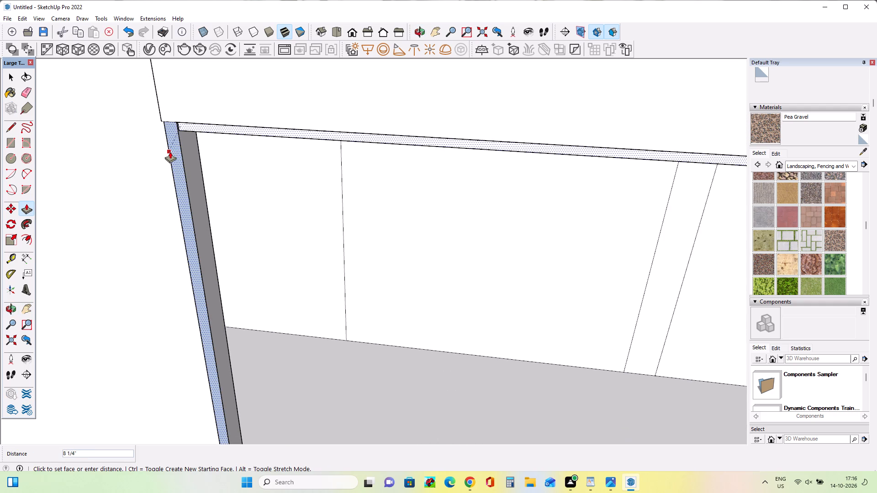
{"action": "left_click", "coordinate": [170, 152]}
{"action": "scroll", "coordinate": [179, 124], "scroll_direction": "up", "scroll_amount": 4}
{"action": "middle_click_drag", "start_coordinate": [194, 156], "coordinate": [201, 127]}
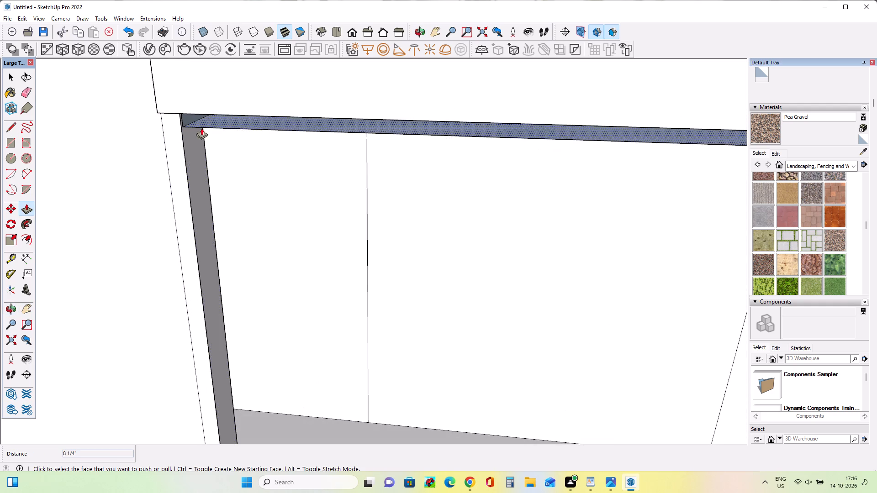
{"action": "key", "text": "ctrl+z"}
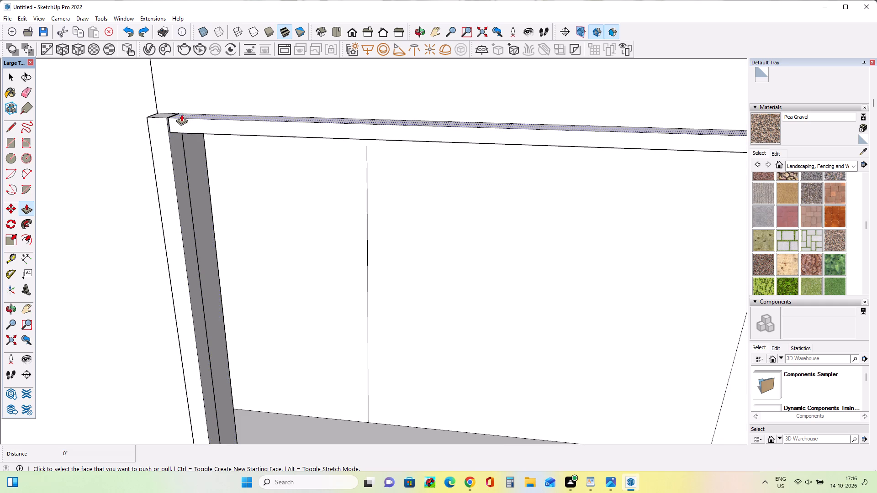
Examine the joint between the upright strip and the head band at the second recess's upper-left corner.
{"action": "scroll", "coordinate": [181, 71], "scroll_direction": "up", "scroll_amount": 7}
{"action": "middle_click_drag", "start_coordinate": [153, 151], "coordinate": [358, 205]}
{"action": "scroll", "coordinate": [358, 205], "scroll_direction": "up", "scroll_amount": 1}
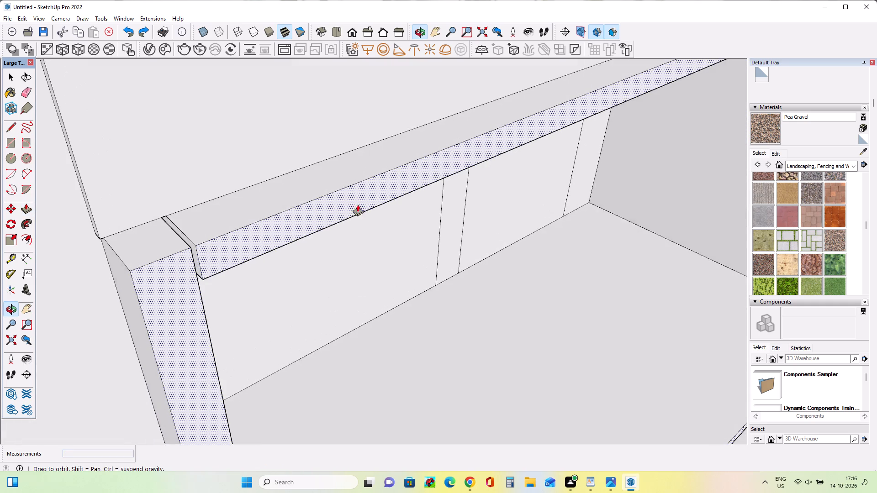
{"action": "scroll", "coordinate": [204, 259], "scroll_direction": "up", "scroll_amount": 3}
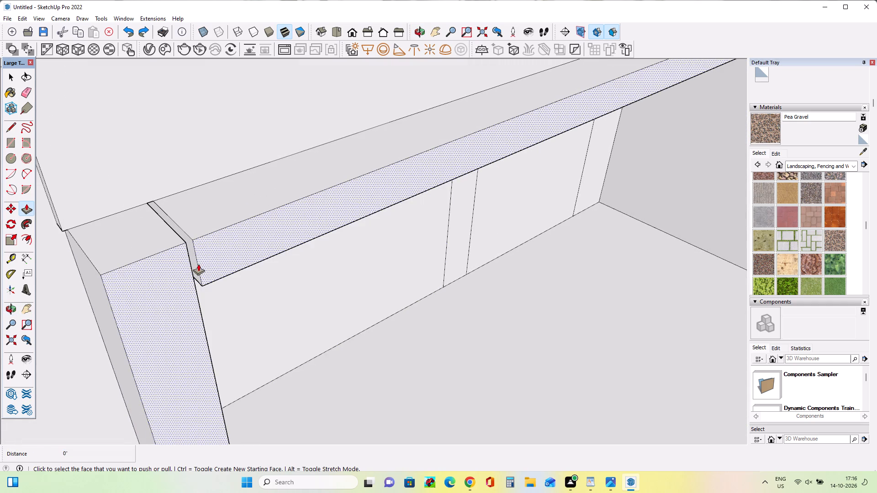
{"action": "scroll", "coordinate": [198, 264], "scroll_direction": "up", "scroll_amount": 6}
{"action": "scroll", "coordinate": [204, 255], "scroll_direction": "down", "scroll_amount": 4}
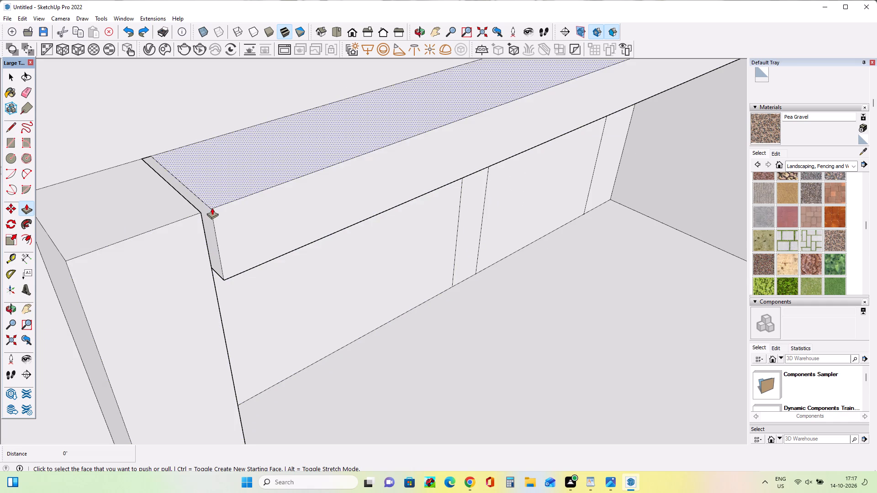
{"action": "middle_click_drag", "start_coordinate": [235, 248], "coordinate": [164, 236]}
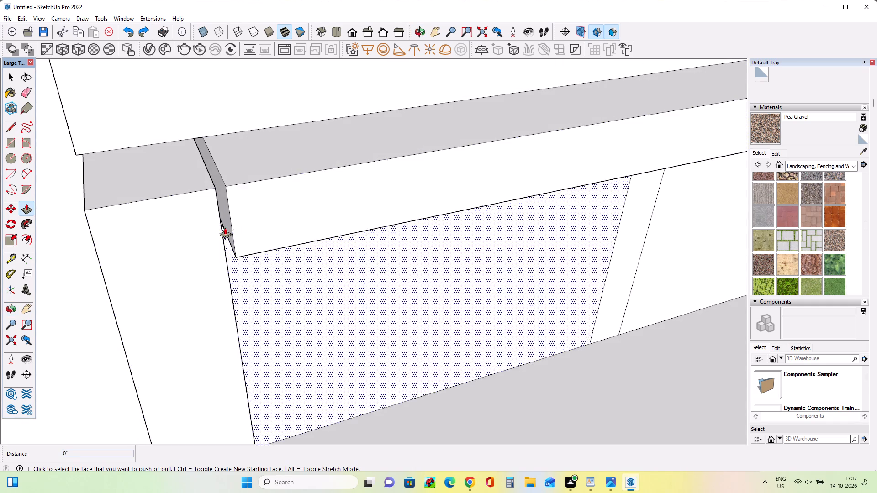
{"action": "middle_click_drag", "start_coordinate": [231, 230], "coordinate": [220, 149]}
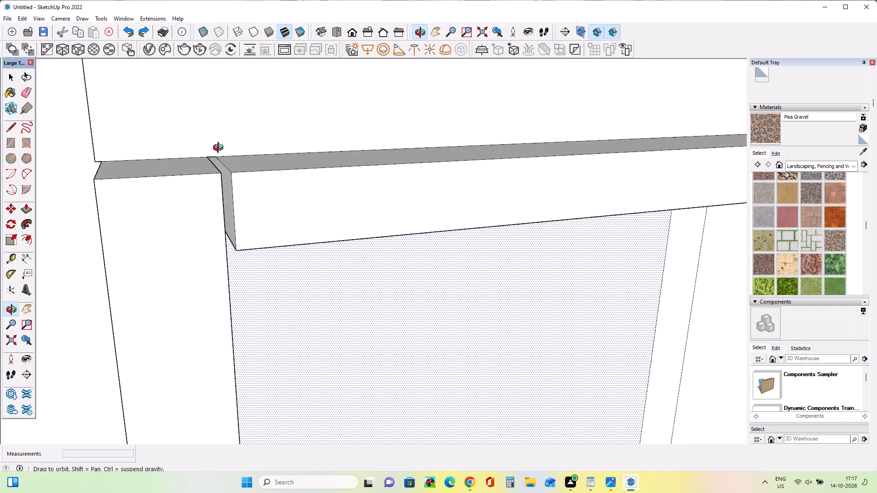
{"action": "middle_click_drag", "start_coordinate": [220, 149], "coordinate": [218, 135]}
{"action": "middle_click_drag", "start_coordinate": [232, 230], "coordinate": [180, 257]}
{"action": "scroll", "coordinate": [181, 258], "scroll_direction": "down", "scroll_amount": 2}
{"action": "scroll", "coordinate": [227, 216], "scroll_direction": "down", "scroll_amount": 3}
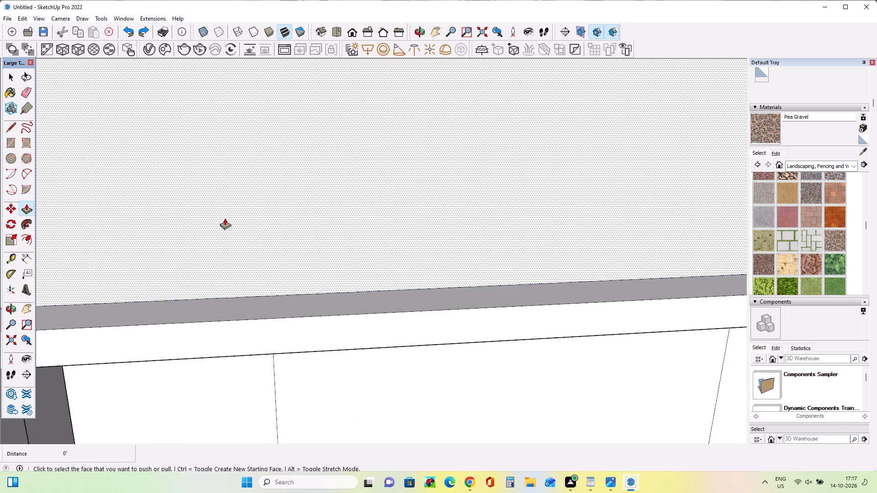
{"action": "scroll", "coordinate": [220, 214], "scroll_direction": "down", "scroll_amount": 19}
Push/Pull the inner face of the second recess's left upright strip inward about 1/2" to meet the head band.
{"action": "scroll", "coordinate": [142, 248], "scroll_direction": "up", "scroll_amount": 5}
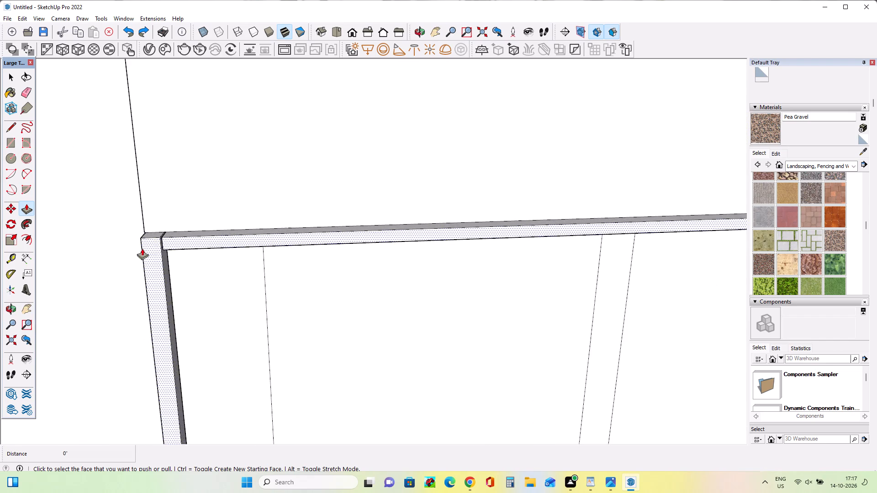
{"action": "scroll", "coordinate": [157, 243], "scroll_direction": "up", "scroll_amount": 19}
{"action": "scroll", "coordinate": [171, 252], "scroll_direction": "down", "scroll_amount": 1}
{"action": "scroll", "coordinate": [171, 252], "scroll_direction": "up", "scroll_amount": 1}
{"action": "scroll", "coordinate": [171, 252], "scroll_direction": "down", "scroll_amount": 1}
{"action": "scroll", "coordinate": [171, 252], "scroll_direction": "up", "scroll_amount": 2}
{"action": "middle_click_drag", "start_coordinate": [204, 253], "coordinate": [280, 220]}
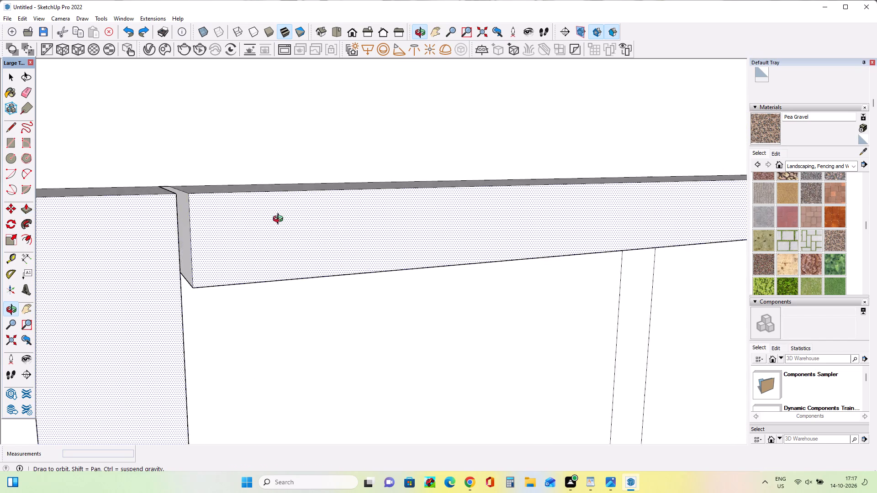
{"action": "middle_click_drag", "start_coordinate": [280, 220], "coordinate": [241, 233]}
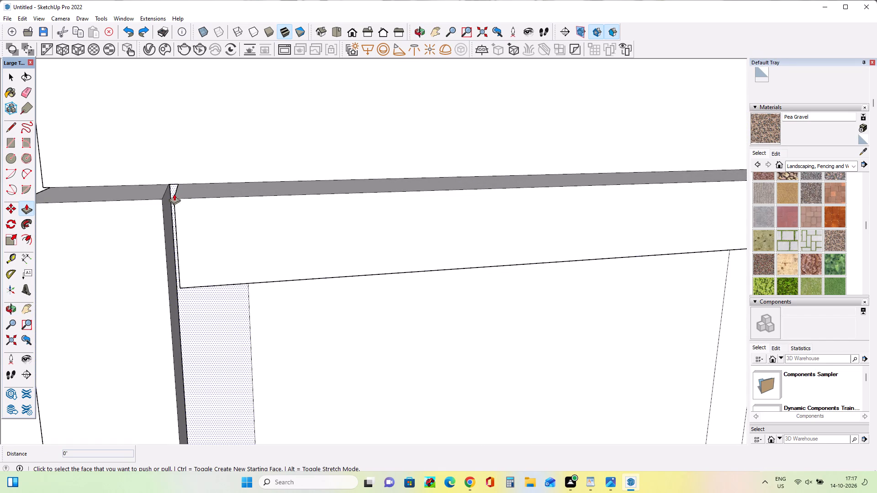
{"action": "middle_click_drag", "start_coordinate": [217, 283], "coordinate": [229, 188]}
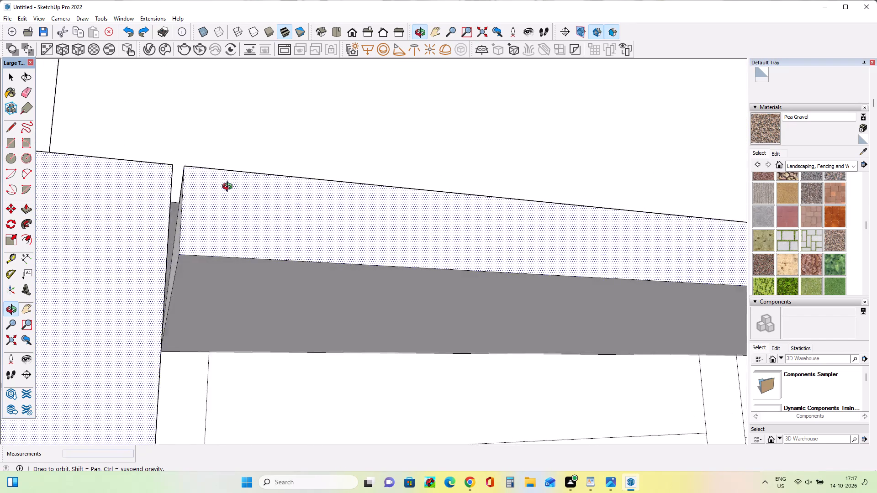
{"action": "middle_click_drag", "start_coordinate": [229, 188], "coordinate": [211, 205]}
{"action": "middle_click_drag", "start_coordinate": [202, 277], "coordinate": [236, 280]}
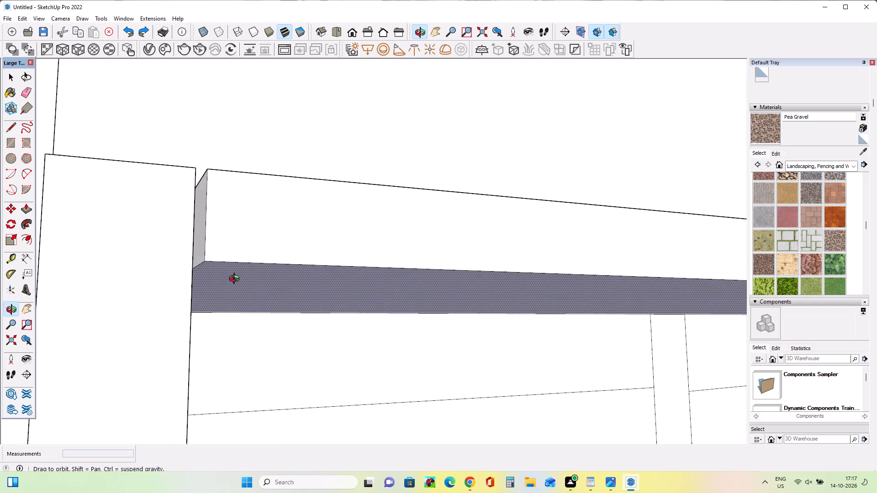
{"action": "middle_click_drag", "start_coordinate": [236, 280], "coordinate": [171, 330]}
{"action": "left_click", "coordinate": [163, 315]}
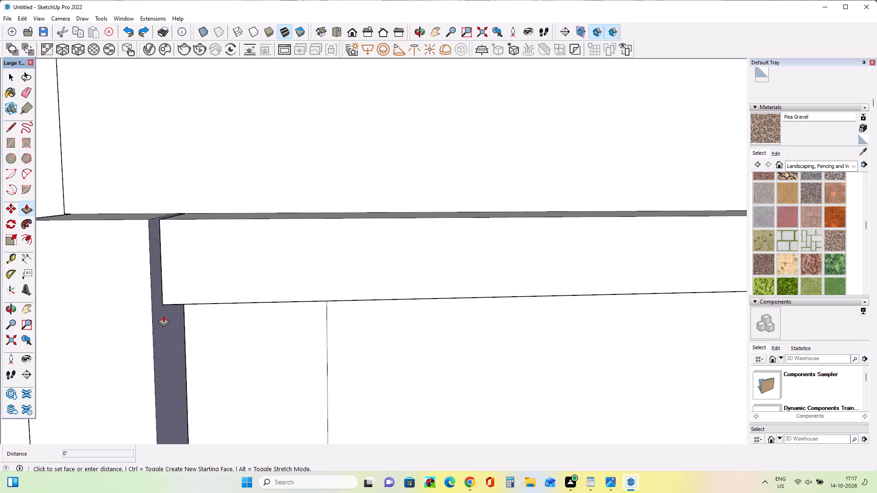
{"action": "left_click", "coordinate": [174, 314]}
Push/Pull the underside of the second recess's head band downward 13/16".
{"action": "scroll", "coordinate": [171, 319], "scroll_direction": "down", "scroll_amount": 5}
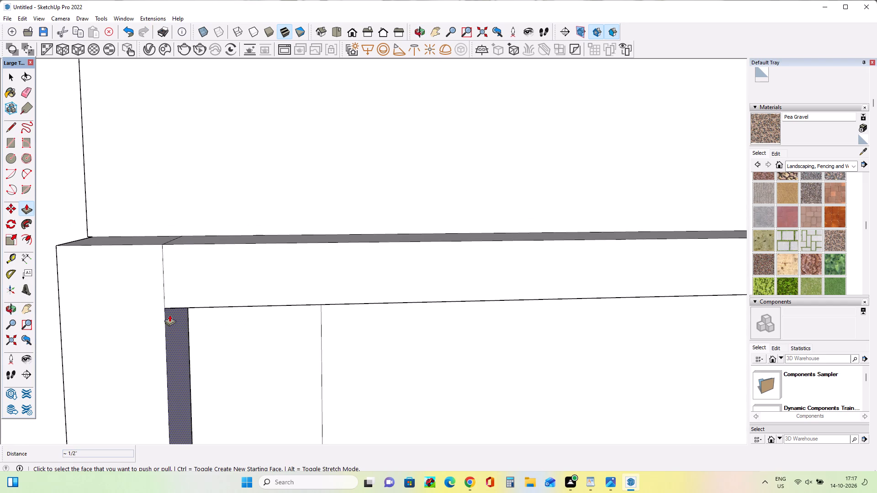
{"action": "scroll", "coordinate": [169, 315], "scroll_direction": "down", "scroll_amount": 5}
{"action": "middle_click_drag", "start_coordinate": [228, 306], "coordinate": [232, 234]}
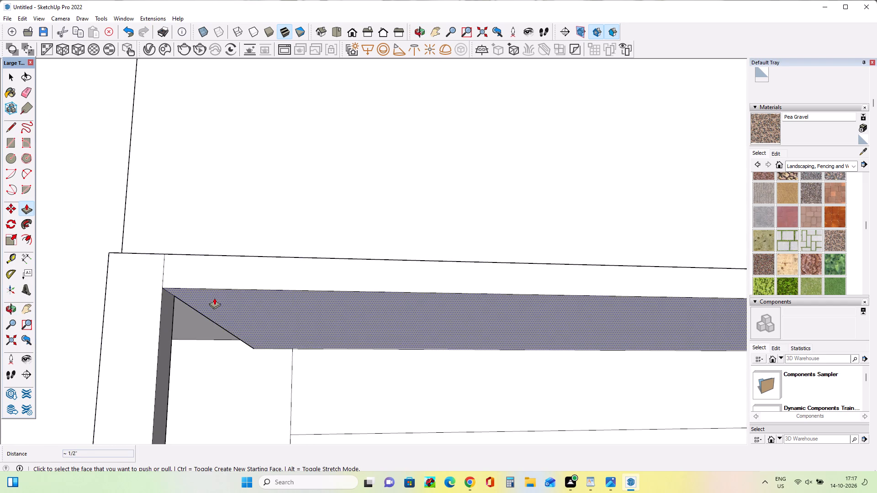
{"action": "left_click", "coordinate": [214, 298]}
{"action": "left_click", "coordinate": [213, 304]}
Push/Pull the right inner side wall of the second recess inward 2 7/8".
{"action": "scroll", "coordinate": [167, 317], "scroll_direction": "down", "scroll_amount": 5}
{"action": "scroll", "coordinate": [280, 291], "scroll_direction": "down", "scroll_amount": 8}
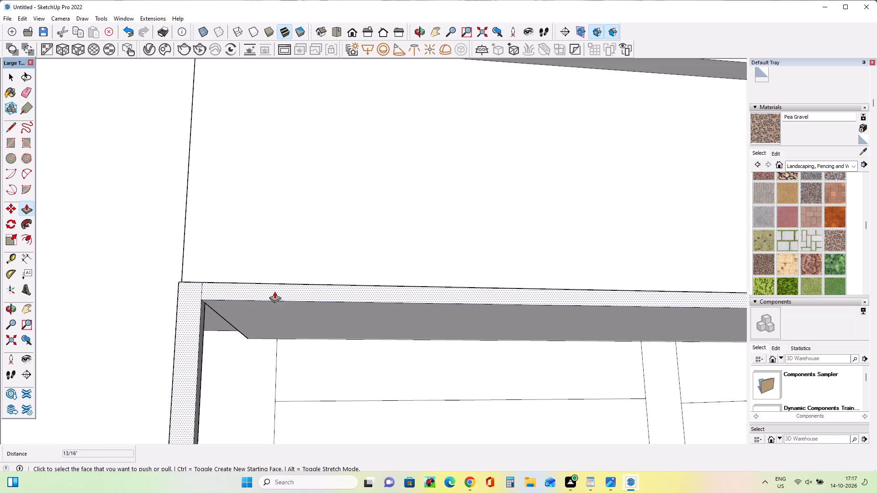
{"action": "scroll", "coordinate": [275, 291], "scroll_direction": "down", "scroll_amount": 16}
{"action": "middle_click_drag", "start_coordinate": [468, 357], "coordinate": [452, 378]}
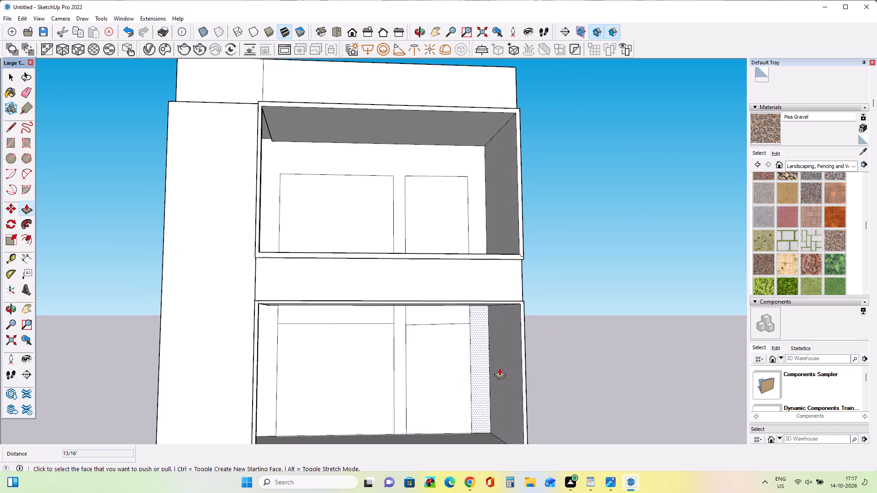
{"action": "left_click", "coordinate": [515, 368]}
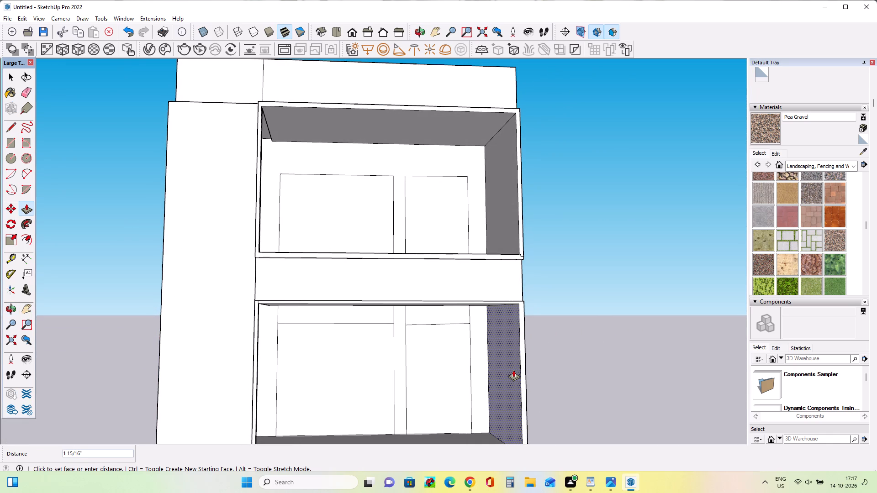
{"action": "left_click", "coordinate": [513, 370]}
Push/Pull the inner face of the second recess's left upright strip inward 3 1/8".
{"action": "scroll", "coordinate": [297, 280], "scroll_direction": "down", "scroll_amount": 4}
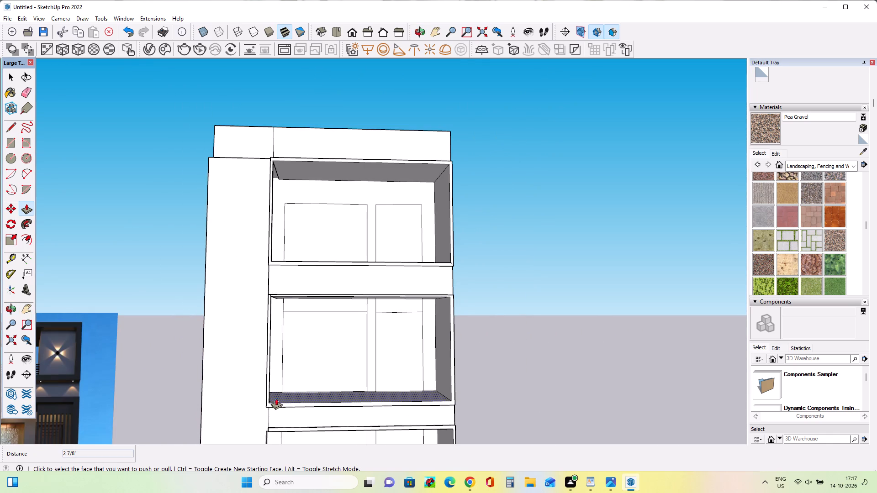
{"action": "scroll", "coordinate": [273, 397], "scroll_direction": "up", "scroll_amount": 7}
{"action": "middle_click_drag", "start_coordinate": [339, 369], "coordinate": [249, 391]}
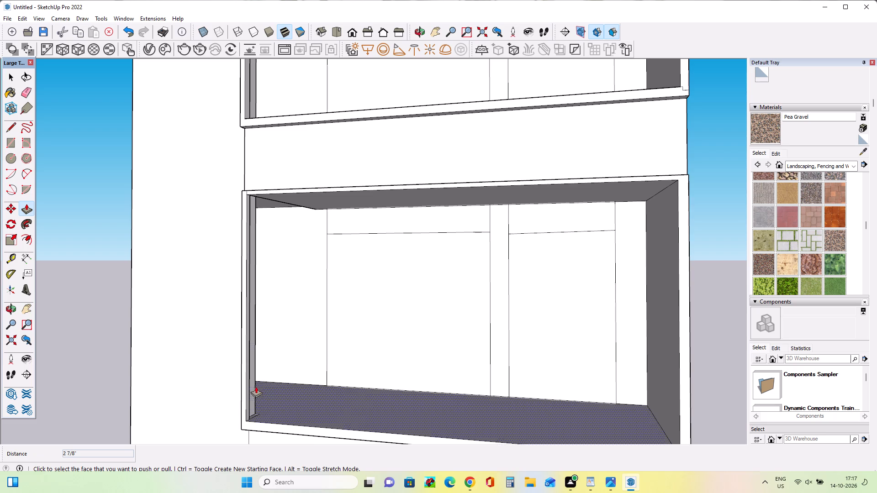
{"action": "left_click", "coordinate": [249, 399]}
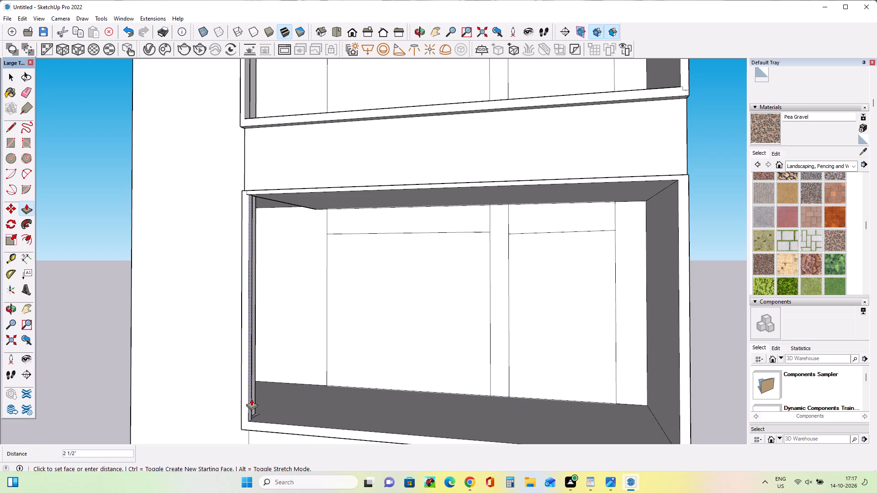
{"action": "left_click", "coordinate": [251, 399]}
{"action": "middle_click_drag", "start_coordinate": [268, 413], "coordinate": [399, 413]}
{"action": "scroll", "coordinate": [282, 173], "scroll_direction": "up", "scroll_amount": 3}
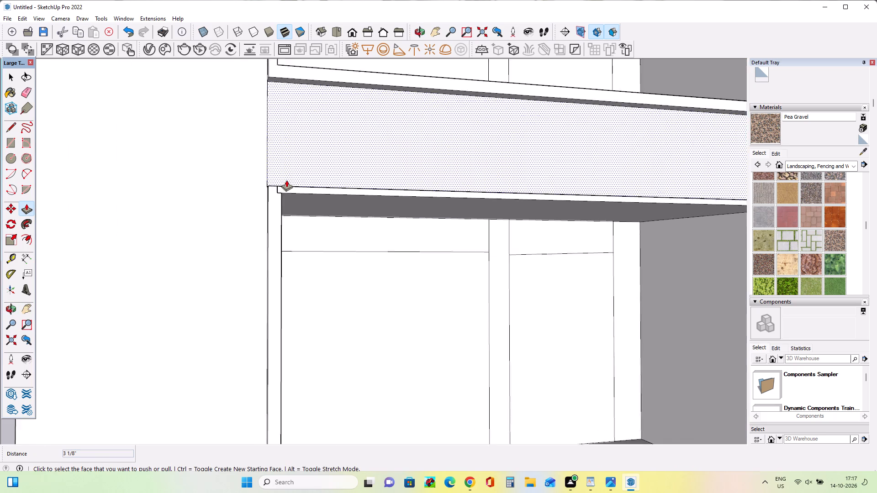
Erase the leftover joint edges where the second recess's left upright strip meets its head band.
{"action": "scroll", "coordinate": [286, 180], "scroll_direction": "up", "scroll_amount": 9}
{"action": "middle_click_drag", "start_coordinate": [271, 201], "coordinate": [298, 229]}
{"action": "scroll", "coordinate": [294, 227], "scroll_direction": "down", "scroll_amount": 1}
{"action": "left_click", "coordinate": [27, 95]}
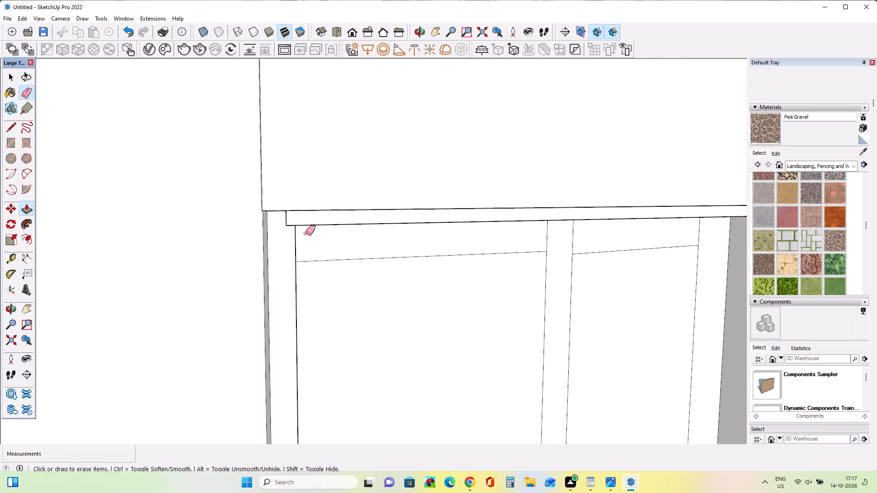
{"action": "left_click_drag", "start_coordinate": [292, 219], "coordinate": [276, 236]}
{"action": "left_click_drag", "start_coordinate": [291, 227], "coordinate": [297, 219]}
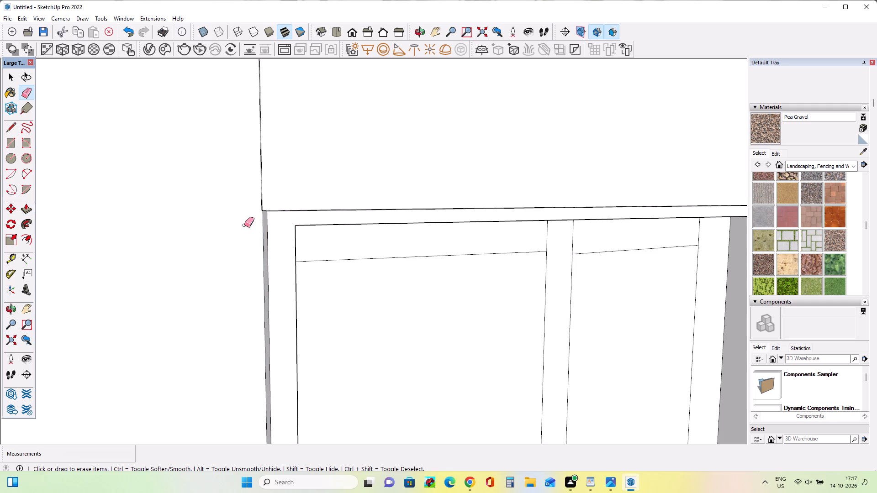
Push/Pull the underside of the second recess's head band downward 7 5/8".
{"action": "scroll", "coordinate": [245, 225], "scroll_direction": "down", "scroll_amount": 20}
{"action": "middle_click_drag", "start_coordinate": [447, 276], "coordinate": [406, 272]}
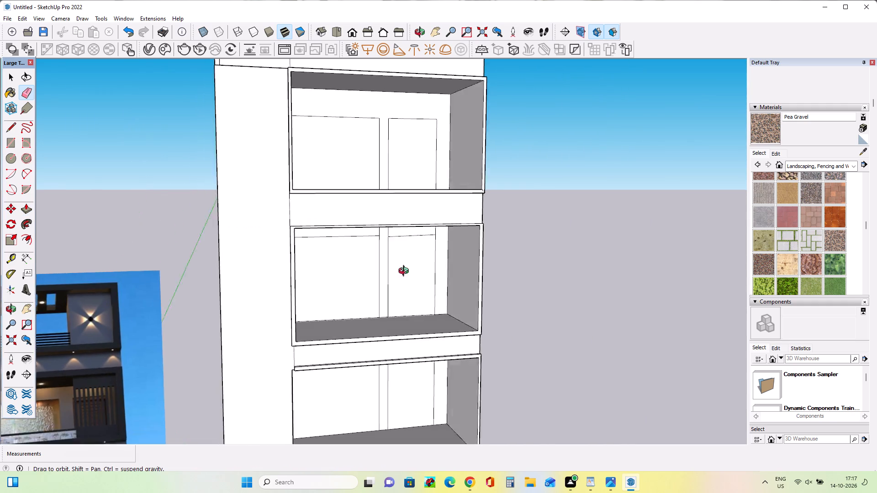
{"action": "middle_click_drag", "start_coordinate": [406, 272], "coordinate": [336, 270]}
{"action": "scroll", "coordinate": [338, 256], "scroll_direction": "up", "scroll_amount": 1}
{"action": "middle_click_drag", "start_coordinate": [339, 247], "coordinate": [343, 167]}
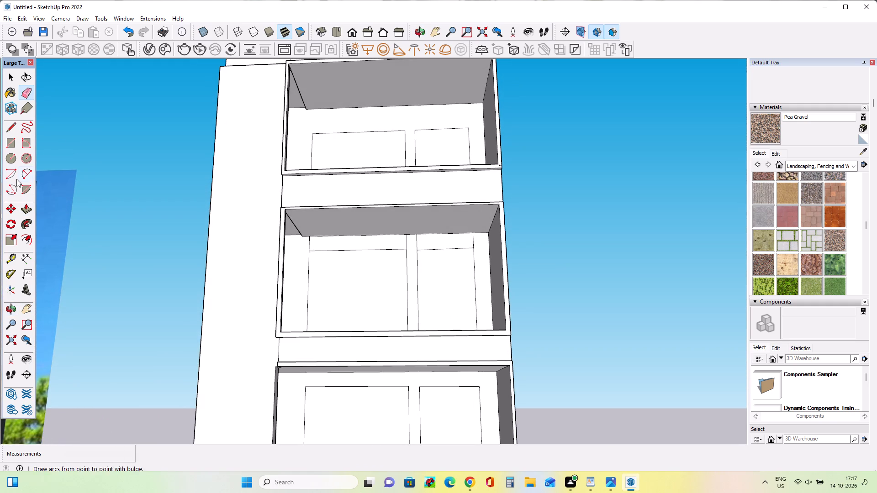
{"action": "left_click", "coordinate": [29, 205]}
{"action": "left_click", "coordinate": [370, 209]}
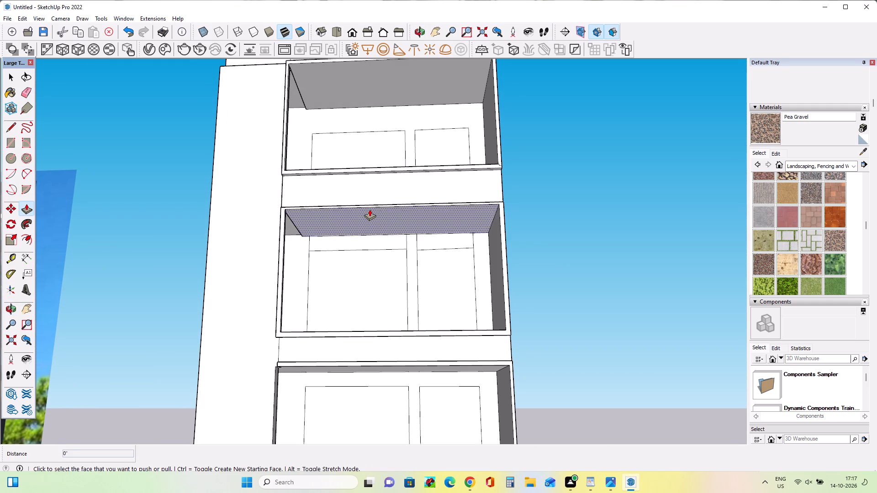
{"action": "left_click", "coordinate": [369, 212]}
Compare the modelled recess frames with the frame proportions in the reference elevation image.
{"action": "middle_click_drag", "start_coordinate": [336, 262], "coordinate": [349, 318]}
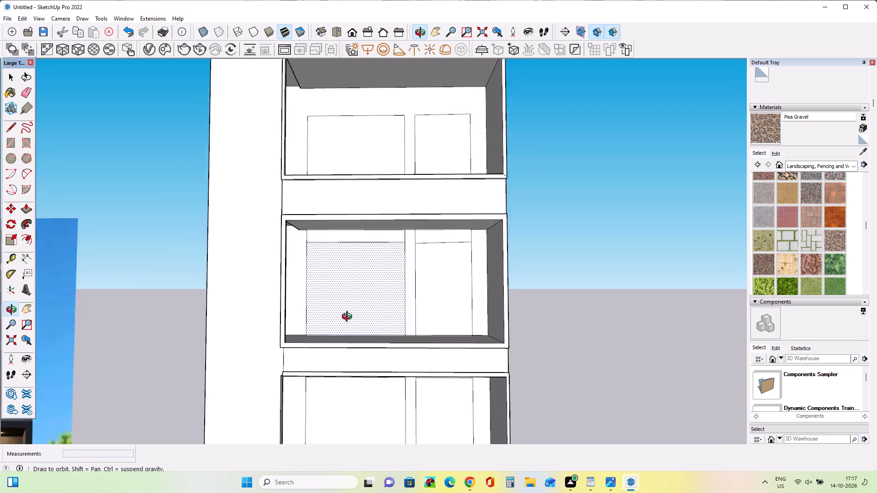
{"action": "middle_click_drag", "start_coordinate": [349, 318], "coordinate": [351, 329]}
{"action": "scroll", "coordinate": [351, 328], "scroll_direction": "down", "scroll_amount": 6}
{"action": "middle_click_drag", "start_coordinate": [407, 321], "coordinate": [409, 330]}
{"action": "scroll", "coordinate": [131, 388], "scroll_direction": "up", "scroll_amount": 1}
{"action": "scroll", "coordinate": [131, 388], "scroll_direction": "down", "scroll_amount": 1}
{"action": "scroll", "coordinate": [131, 388], "scroll_direction": "up", "scroll_amount": 13}
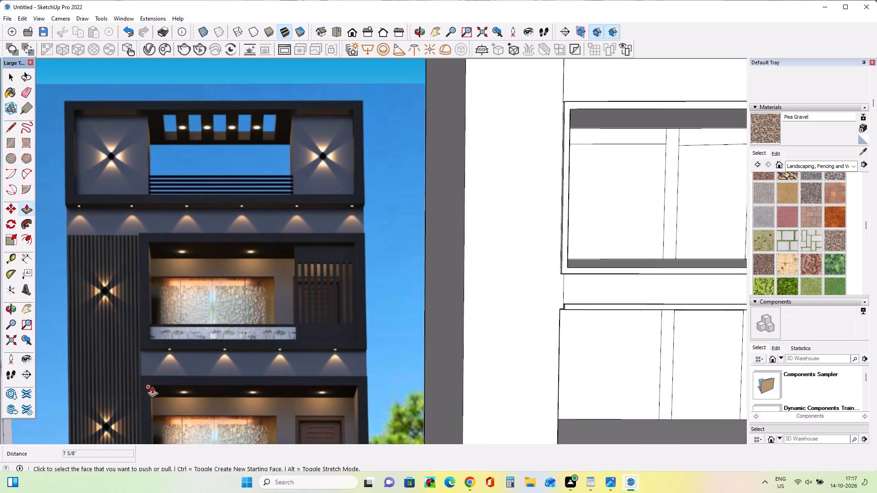
{"action": "scroll", "coordinate": [84, 327], "scroll_direction": "down", "scroll_amount": 8}
{"action": "scroll", "coordinate": [219, 256], "scroll_direction": "down", "scroll_amount": 7}
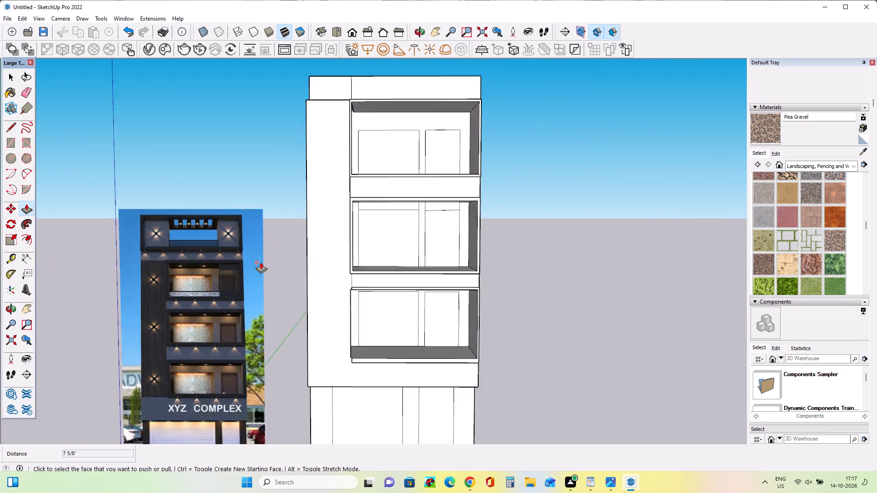
Push/Pull the underside of the top recess's head band downward 1' 1/16".
{"action": "scroll", "coordinate": [261, 262], "scroll_direction": "down", "scroll_amount": 2}
{"action": "scroll", "coordinate": [362, 136], "scroll_direction": "up", "scroll_amount": 9}
{"action": "left_click", "coordinate": [368, 136]}
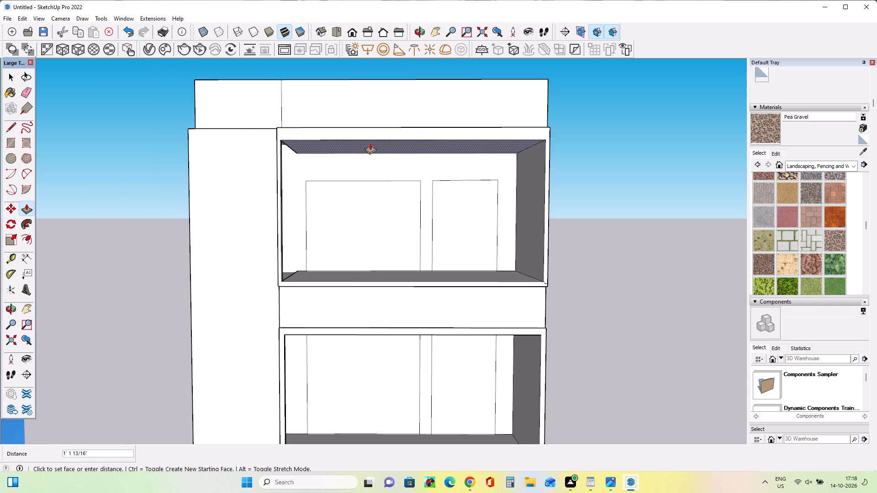
{"action": "left_click", "coordinate": [370, 142]}
Push/Pull the inner face of the top recess's left upright strip inward 7 1/2".
{"action": "middle_click_drag", "start_coordinate": [310, 253], "coordinate": [233, 286]}
{"action": "scroll", "coordinate": [233, 286], "scroll_direction": "up", "scroll_amount": 1}
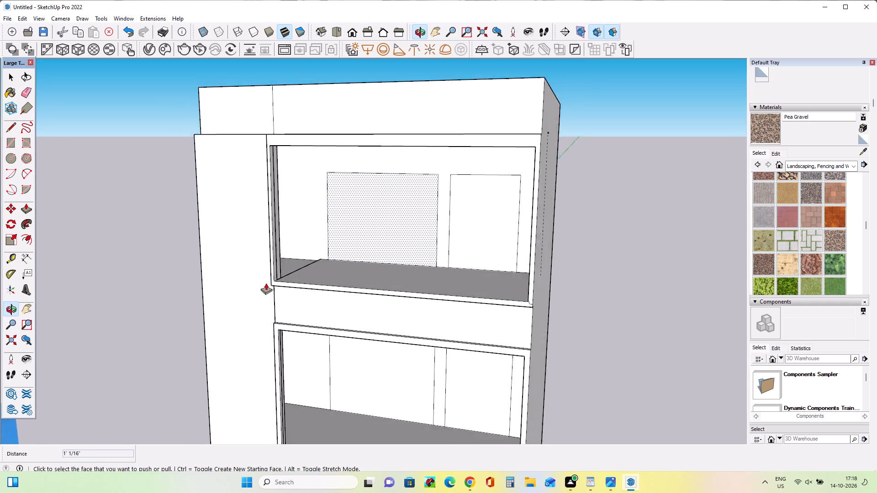
{"action": "left_click", "coordinate": [282, 273]}
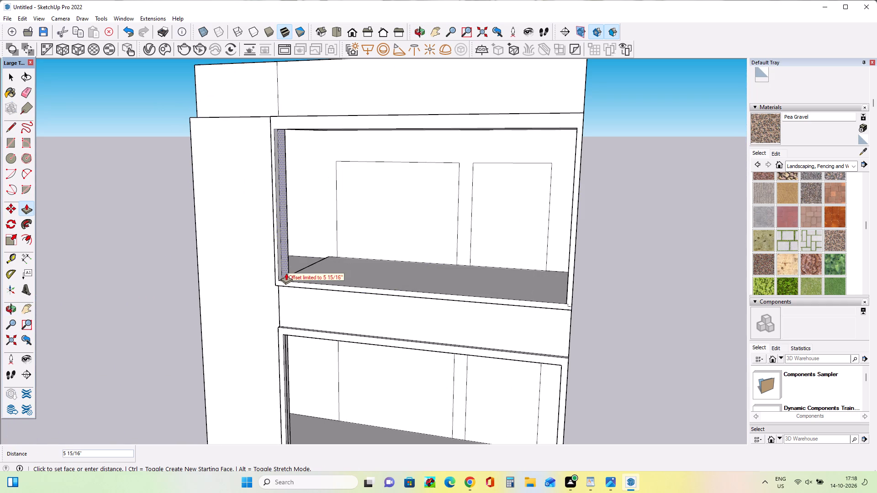
{"action": "key", "text": "Escape"}
{"action": "middle_click_drag", "start_coordinate": [283, 270], "coordinate": [269, 278]}
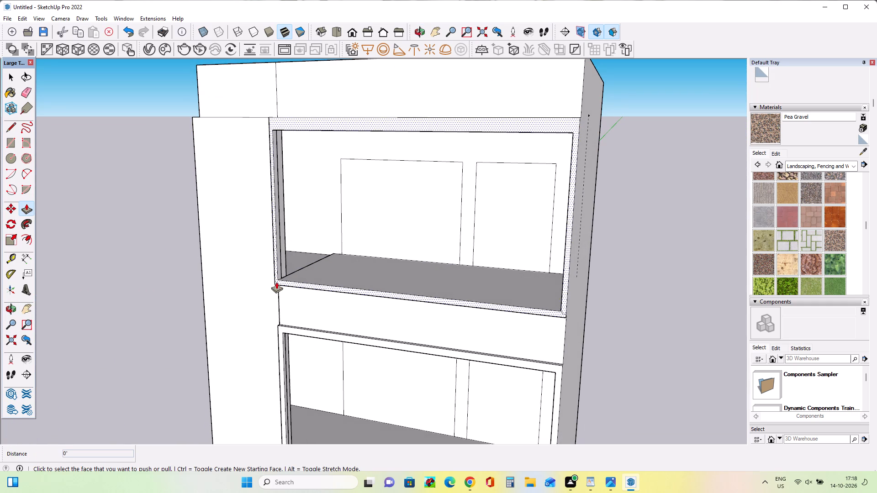
{"action": "left_click", "coordinate": [280, 273]}
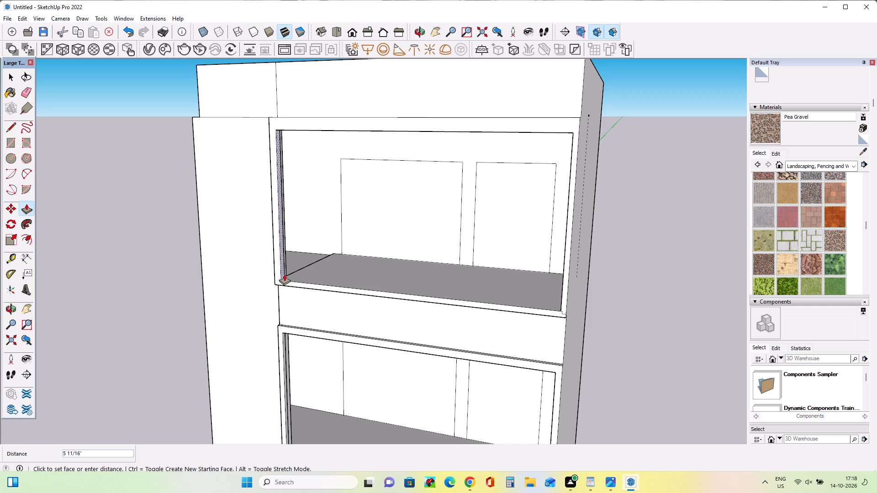
{"action": "left_click", "coordinate": [284, 274]}
Push/Pull the floor face of the top recess upward 2 1/8" to thicken the frame's bottom band.
{"action": "middle_click_drag", "start_coordinate": [338, 294], "coordinate": [418, 345]}
{"action": "scroll", "coordinate": [431, 301], "scroll_direction": "up", "scroll_amount": 4}
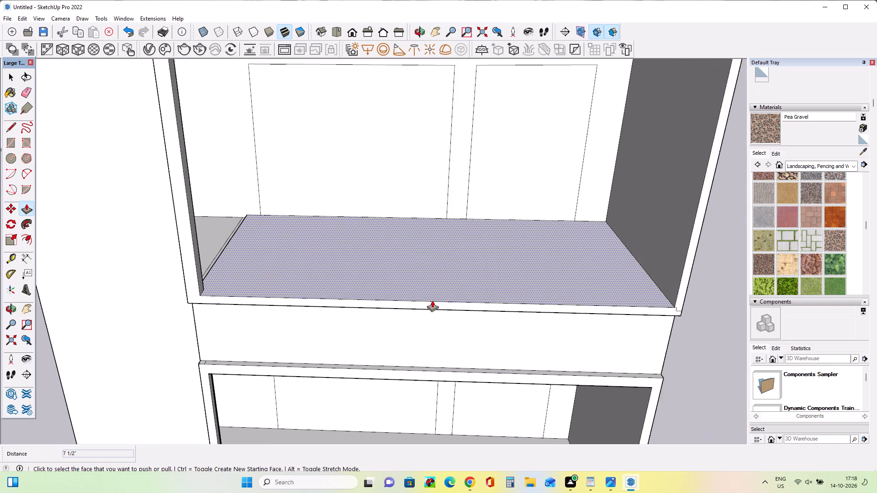
{"action": "scroll", "coordinate": [432, 300], "scroll_direction": "up", "scroll_amount": 3}
{"action": "middle_click_drag", "start_coordinate": [432, 309], "coordinate": [430, 381]}
{"action": "middle_click_drag", "start_coordinate": [448, 336], "coordinate": [447, 367]}
{"action": "middle_click_drag", "start_coordinate": [447, 370], "coordinate": [418, 410]}
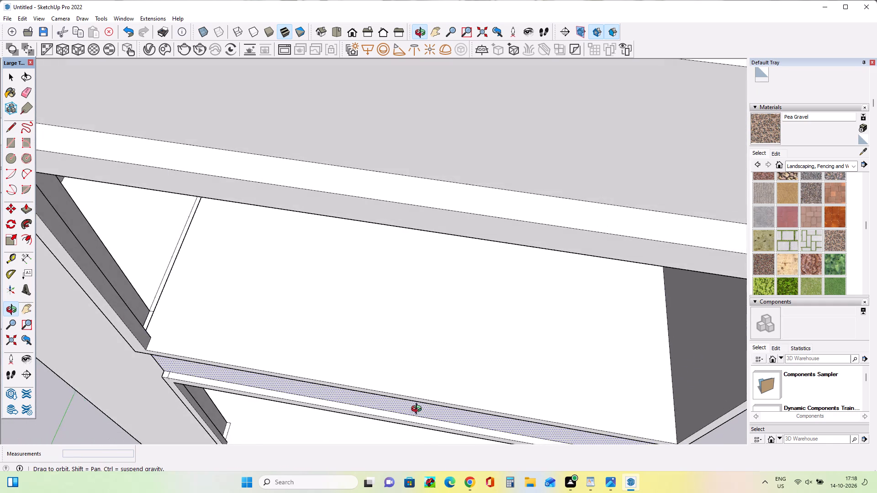
{"action": "middle_click_drag", "start_coordinate": [418, 410], "coordinate": [417, 396]}
{"action": "left_click", "coordinate": [425, 392]}
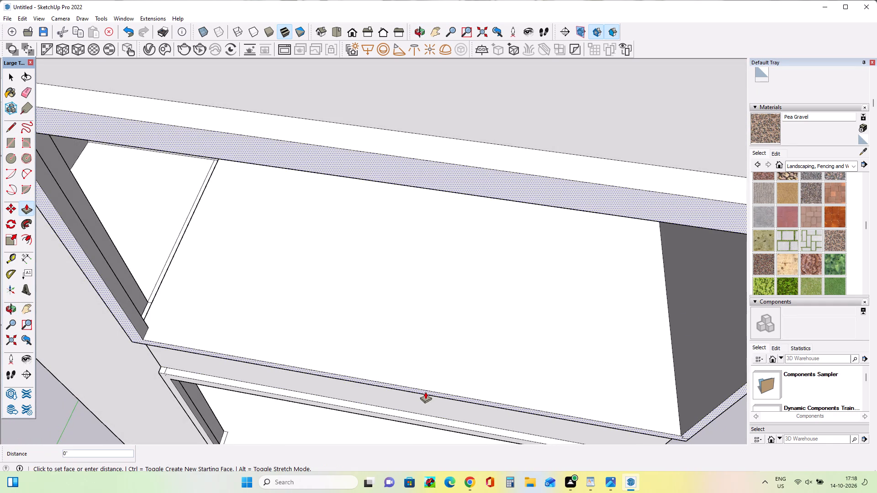
{"action": "key", "text": "Escape"}
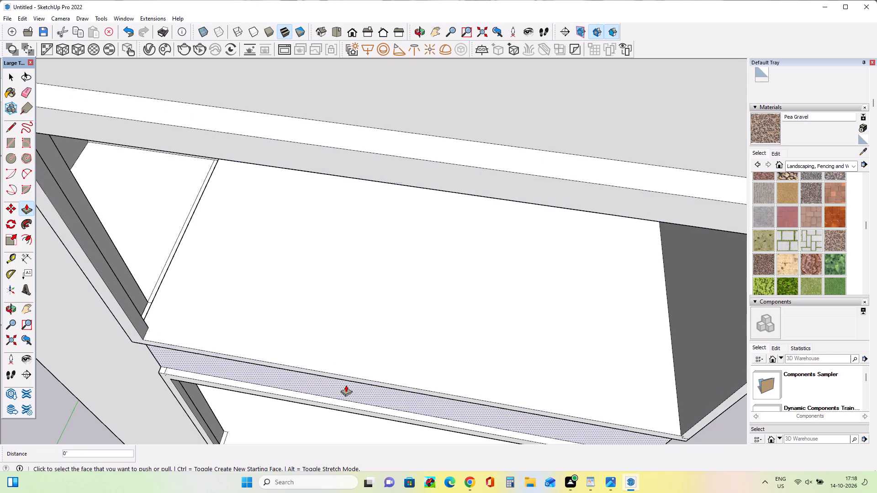
{"action": "middle_click_drag", "start_coordinate": [288, 376], "coordinate": [323, 258]}
{"action": "scroll", "coordinate": [164, 226], "scroll_direction": "up", "scroll_amount": 3}
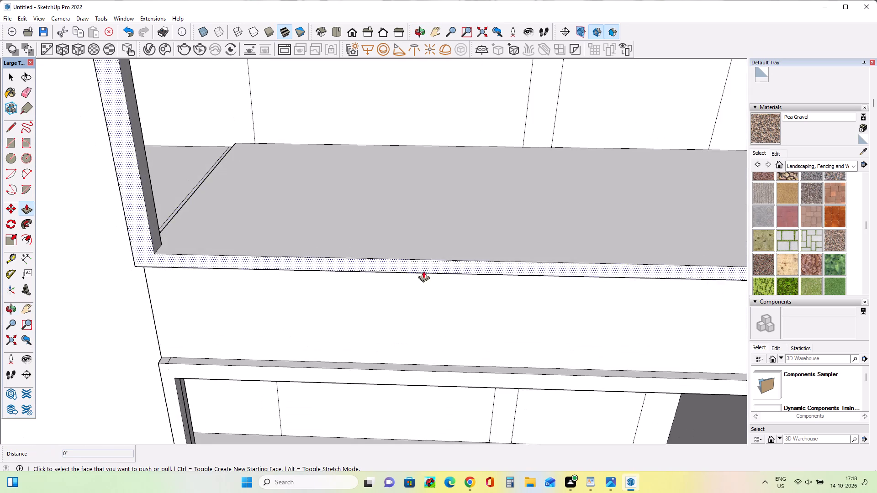
{"action": "middle_click_drag", "start_coordinate": [420, 276], "coordinate": [387, 259]}
{"action": "left_click", "coordinate": [396, 234]}
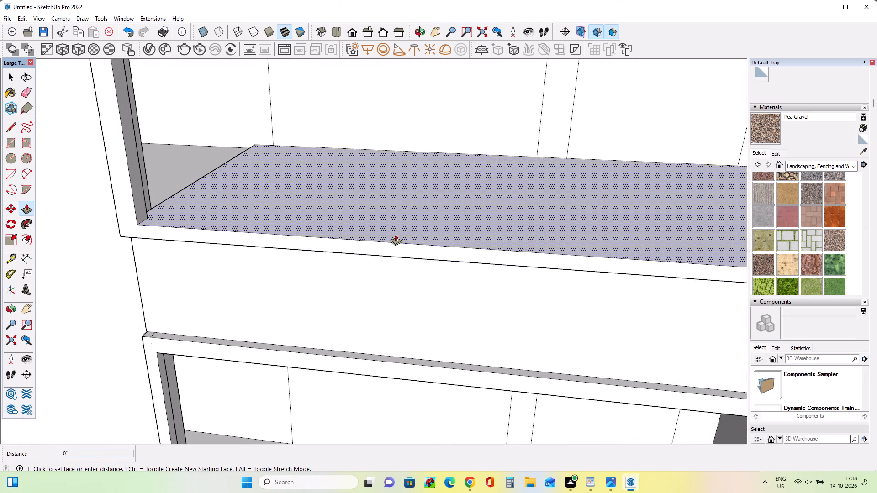
{"action": "left_click", "coordinate": [396, 231]}
Push/Pull the floor face of the second recess upward 1' 1 13/16" to thicken the frame's bottom band.
{"action": "scroll", "coordinate": [339, 284], "scroll_direction": "down", "scroll_amount": 8}
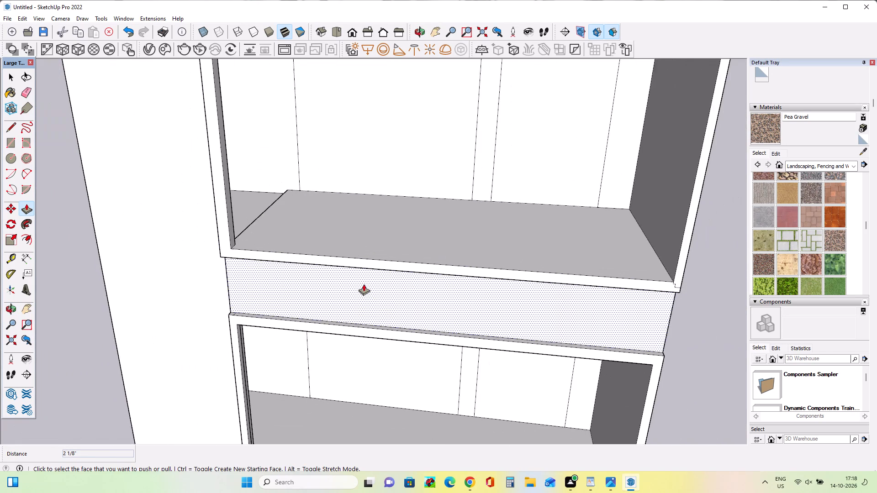
{"action": "scroll", "coordinate": [366, 286], "scroll_direction": "down", "scroll_amount": 5}
{"action": "middle_click_drag", "start_coordinate": [438, 321], "coordinate": [486, 266]}
{"action": "scroll", "coordinate": [486, 266], "scroll_direction": "down", "scroll_amount": 6}
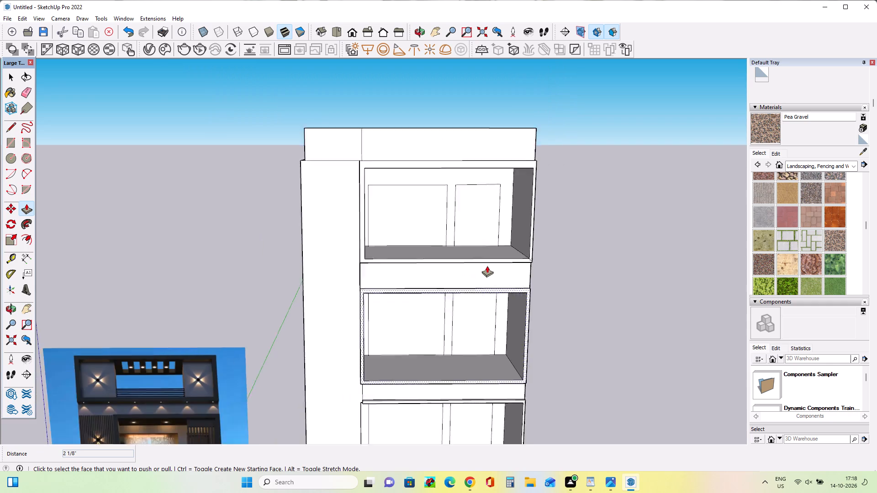
{"action": "scroll", "coordinate": [487, 266], "scroll_direction": "down", "scroll_amount": 3}
{"action": "middle_click_drag", "start_coordinate": [463, 351], "coordinate": [464, 332]}
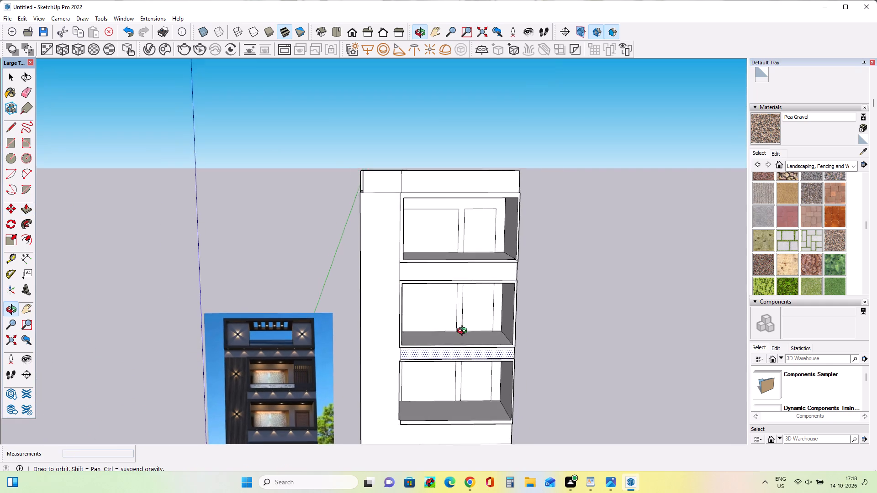
{"action": "middle_click_drag", "start_coordinate": [464, 332], "coordinate": [464, 330]}
{"action": "scroll", "coordinate": [476, 342], "scroll_direction": "up", "scroll_amount": 7}
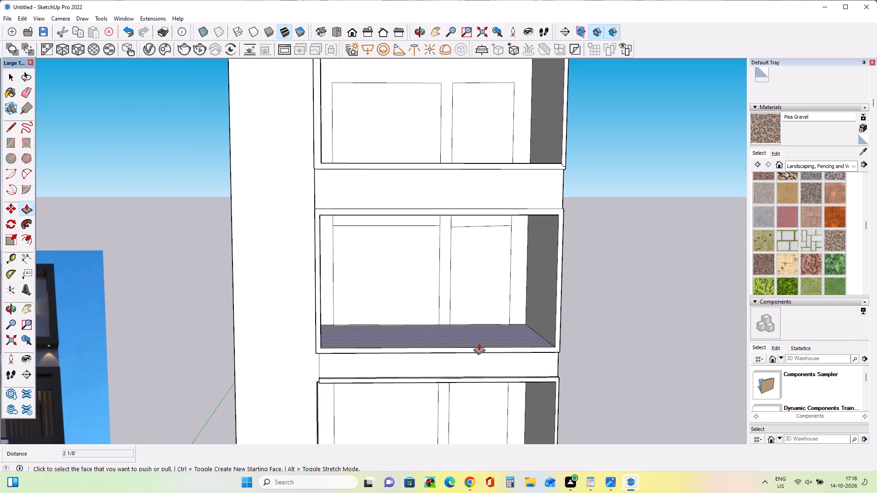
{"action": "left_click", "coordinate": [479, 343]}
{"action": "left_click", "coordinate": [480, 337]}
Push/Pull the inner face of the second recess's left upright strip inward 1' 8 1/16".
{"action": "middle_click_drag", "start_coordinate": [450, 324], "coordinate": [432, 330]}
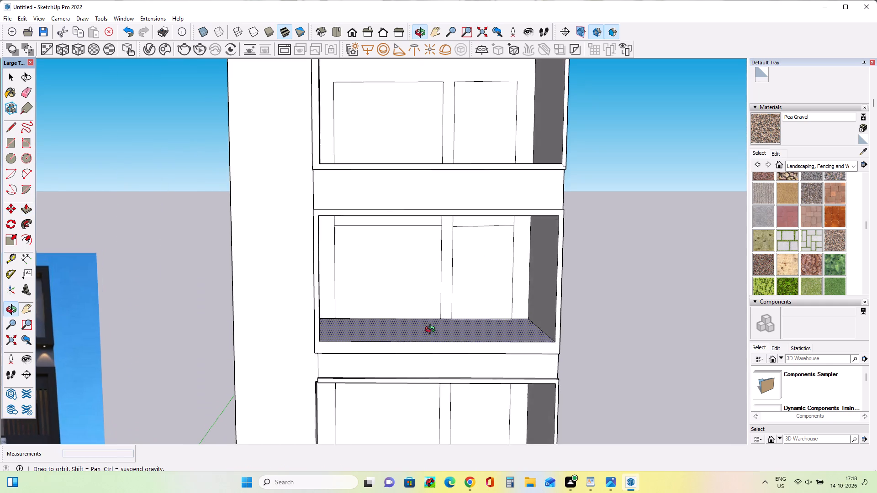
{"action": "middle_click_drag", "start_coordinate": [432, 330], "coordinate": [243, 358]}
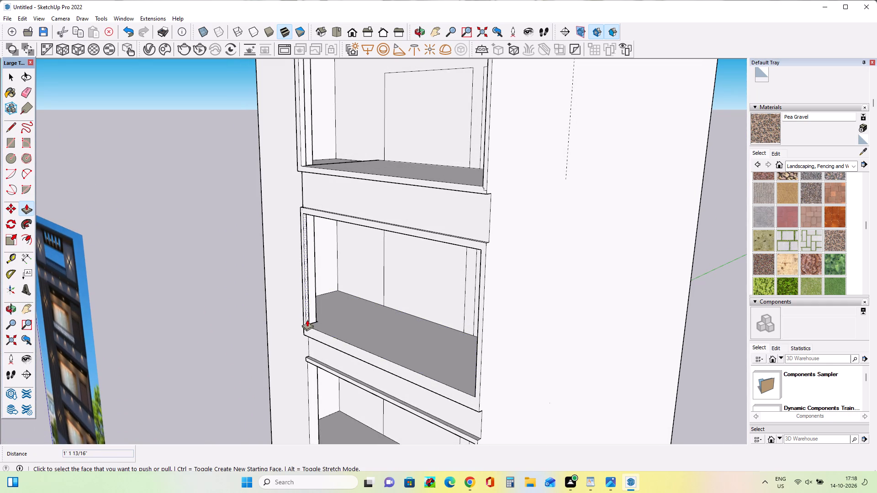
{"action": "left_click", "coordinate": [307, 320]}
{"action": "left_click", "coordinate": [312, 324]}
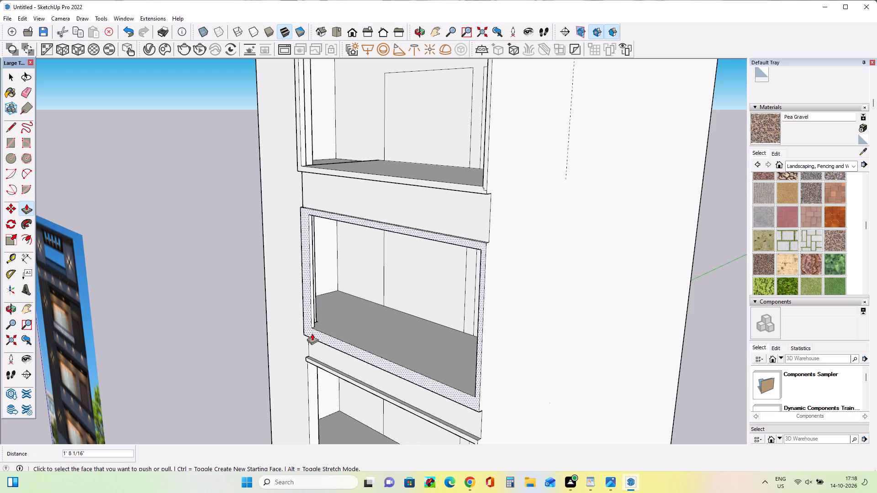
Push/Pull the inner face of the second recess's left upright strip slightly back outward to slim the strip.
{"action": "middle_click_drag", "start_coordinate": [339, 344], "coordinate": [514, 335]}
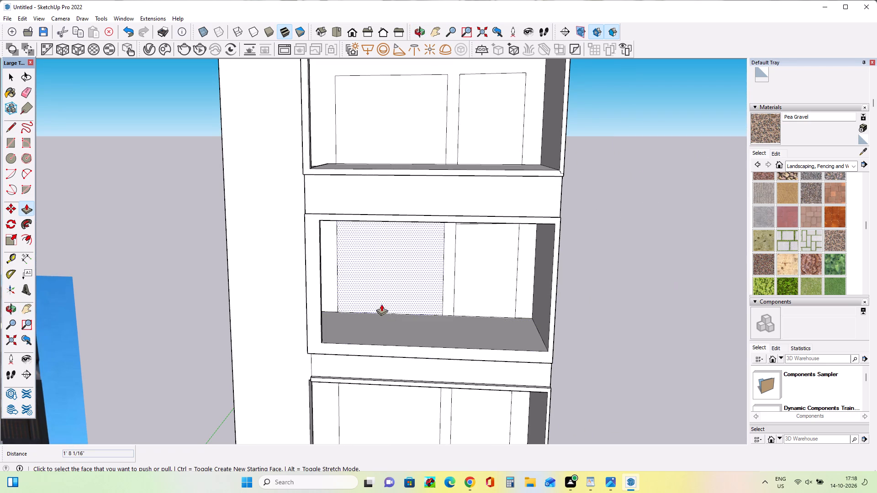
{"action": "middle_click_drag", "start_coordinate": [370, 309], "coordinate": [274, 351]}
{"action": "left_click", "coordinate": [314, 327]}
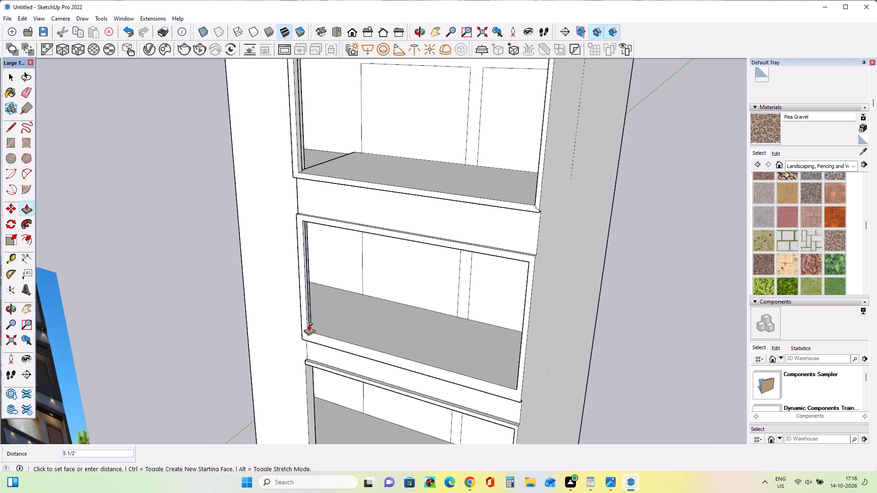
{"action": "left_click", "coordinate": [311, 326]}
Push/Pull the underside of the second recess's head band downward 5 3/4".
{"action": "middle_click_drag", "start_coordinate": [375, 336], "coordinate": [409, 196]}
{"action": "left_click", "coordinate": [412, 194]}
{"action": "left_click", "coordinate": [412, 196]}
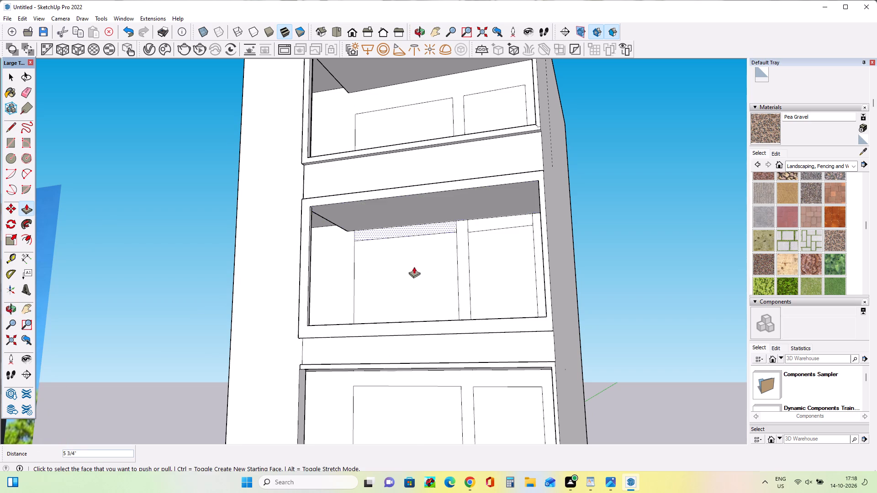
Push/Pull the inner face of the top recess's left upright strip inward 5 11/16".
{"action": "middle_click_drag", "start_coordinate": [453, 302], "coordinate": [524, 355]}
{"action": "scroll", "coordinate": [524, 353], "scroll_direction": "down", "scroll_amount": 6}
{"action": "middle_click_drag", "start_coordinate": [488, 312], "coordinate": [442, 334]}
{"action": "scroll", "coordinate": [359, 185], "scroll_direction": "up", "scroll_amount": 7}
{"action": "middle_click_drag", "start_coordinate": [432, 248], "coordinate": [376, 270]}
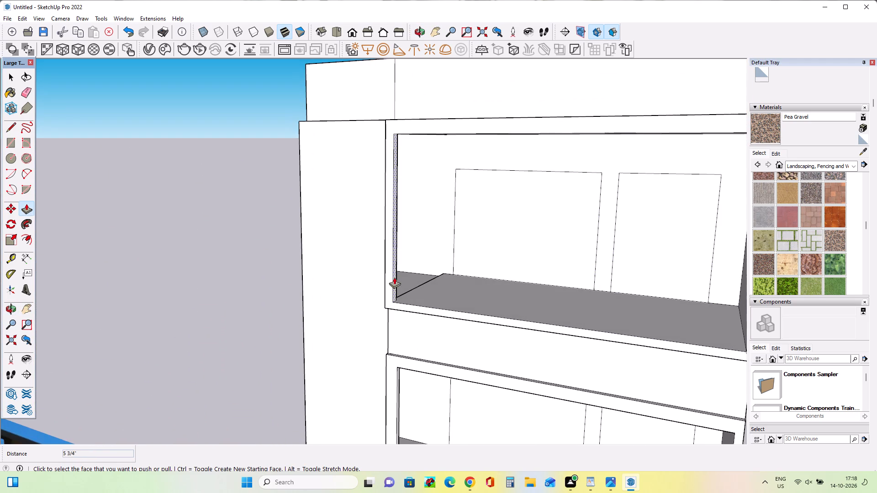
{"action": "left_click", "coordinate": [397, 278]}
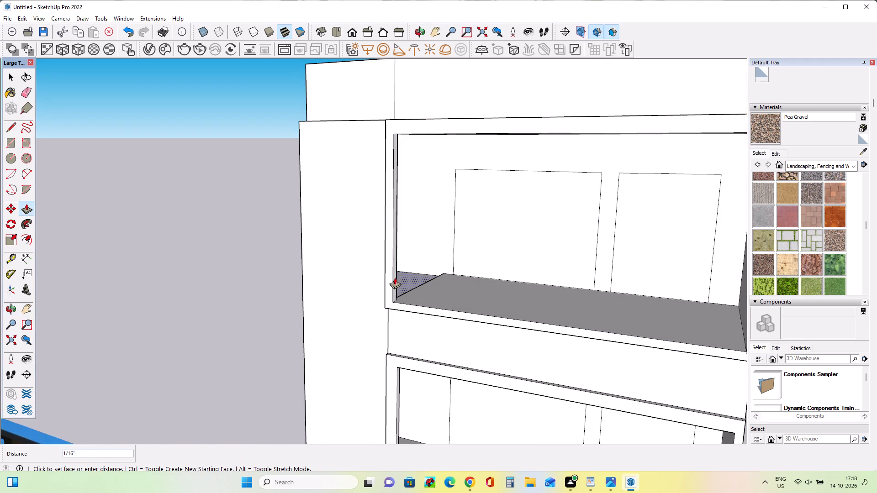
{"action": "key", "text": "Escape"}
{"action": "left_click", "coordinate": [393, 282]}
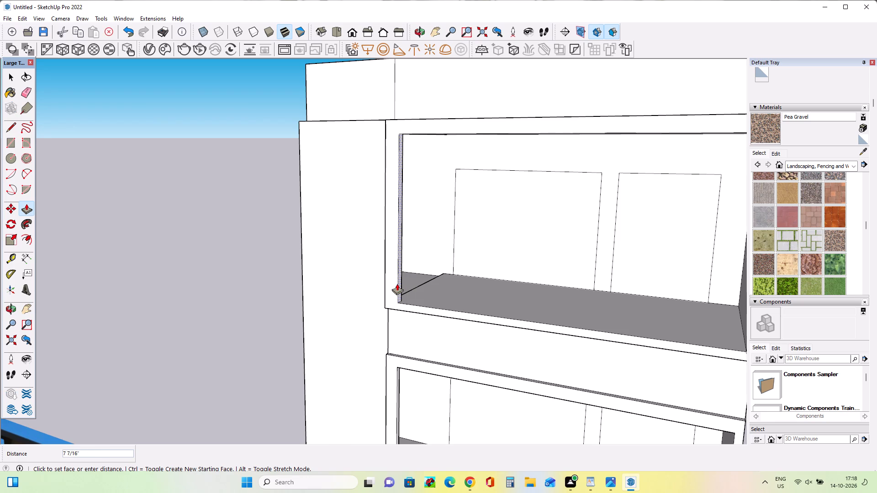
{"action": "left_click", "coordinate": [396, 283]}
Push/Pull the underside of the third recess's head band downward, ending with a fine adjustment of 1 9/16".
{"action": "scroll", "coordinate": [399, 331], "scroll_direction": "down", "scroll_amount": 4}
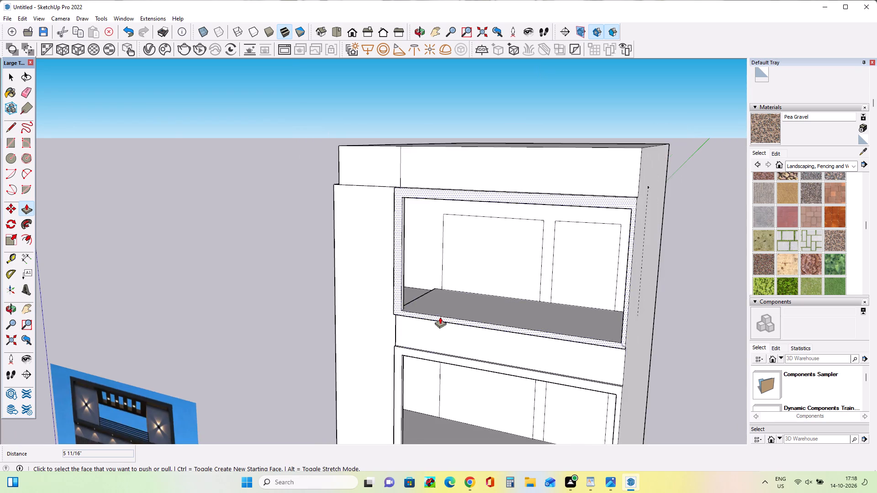
{"action": "scroll", "coordinate": [440, 317], "scroll_direction": "down", "scroll_amount": 10}
{"action": "scroll", "coordinate": [440, 426], "scroll_direction": "up", "scroll_amount": 12}
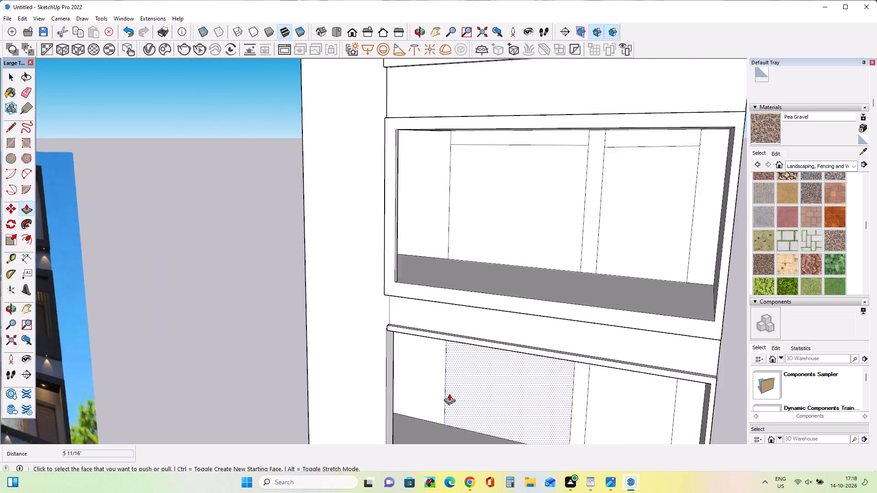
{"action": "scroll", "coordinate": [449, 393], "scroll_direction": "up", "scroll_amount": 2}
{"action": "middle_click_drag", "start_coordinate": [458, 376], "coordinate": [487, 247]}
{"action": "left_click", "coordinate": [482, 257]}
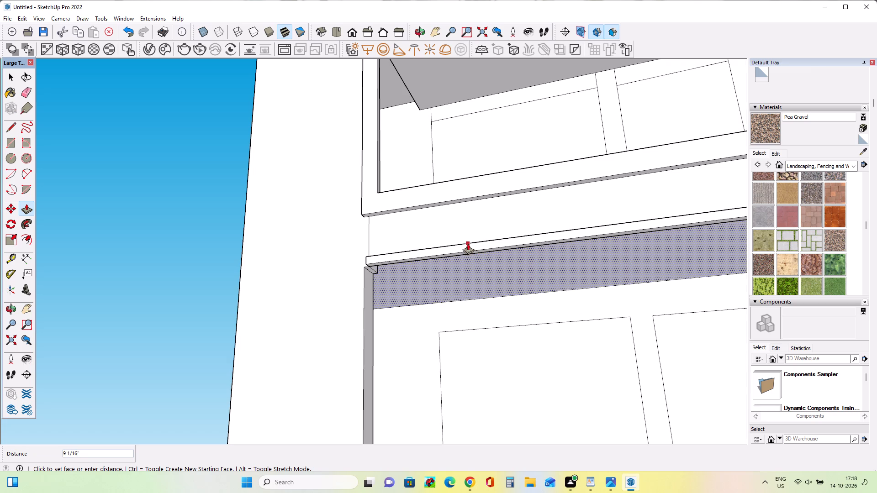
{"action": "left_click", "coordinate": [465, 250]}
{"action": "scroll", "coordinate": [428, 260], "scroll_direction": "up", "scroll_amount": 3}
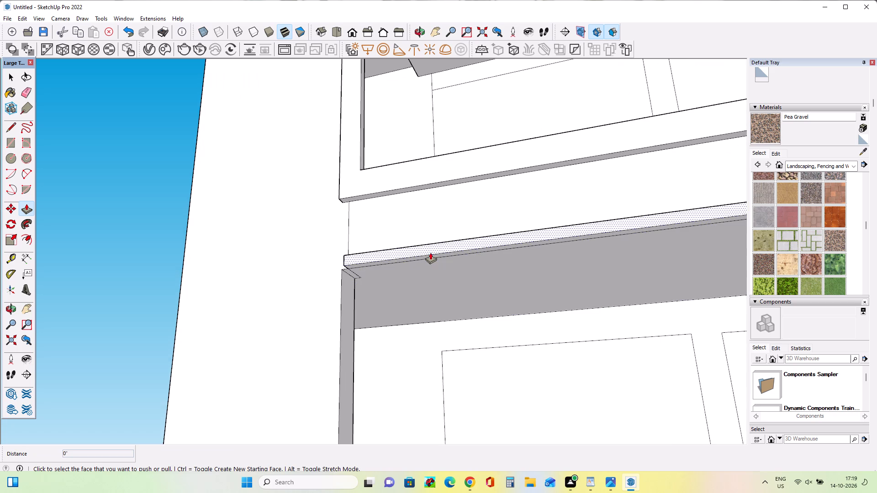
{"action": "left_click", "coordinate": [430, 256]}
{"action": "left_click", "coordinate": [430, 258]}
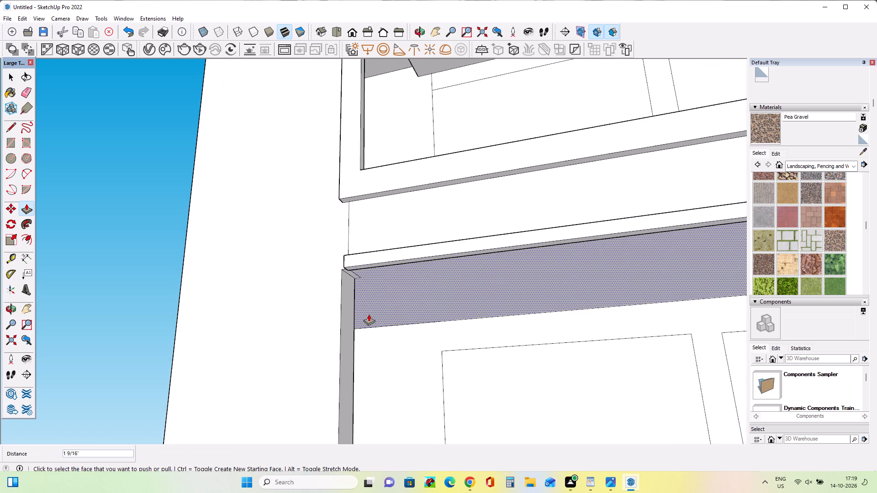
Push/Pull the left end of the third recess's sill band outward 8 1/4" and a further 2 1/4".
{"action": "middle_click_drag", "start_coordinate": [366, 310], "coordinate": [528, 294]}
{"action": "scroll", "coordinate": [528, 294], "scroll_direction": "down", "scroll_amount": 13}
{"action": "scroll", "coordinate": [453, 425], "scroll_direction": "up", "scroll_amount": 4}
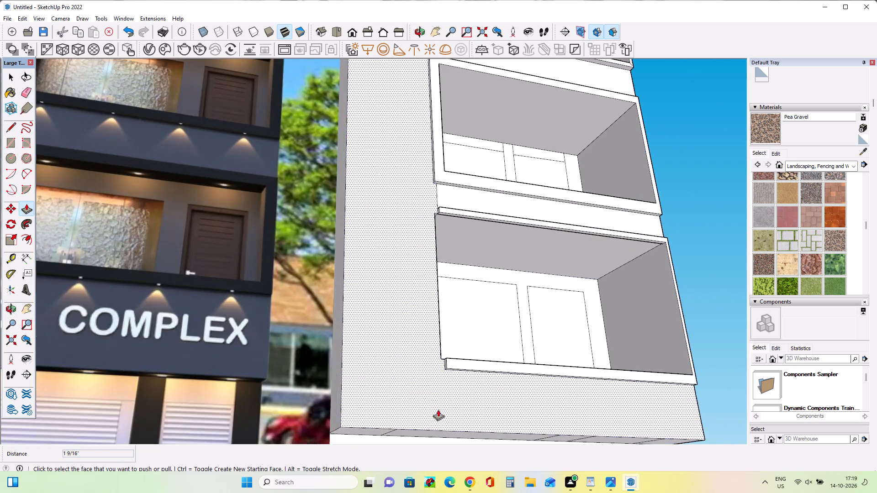
{"action": "scroll", "coordinate": [438, 409], "scroll_direction": "up", "scroll_amount": 7}
{"action": "left_click", "coordinate": [452, 351]}
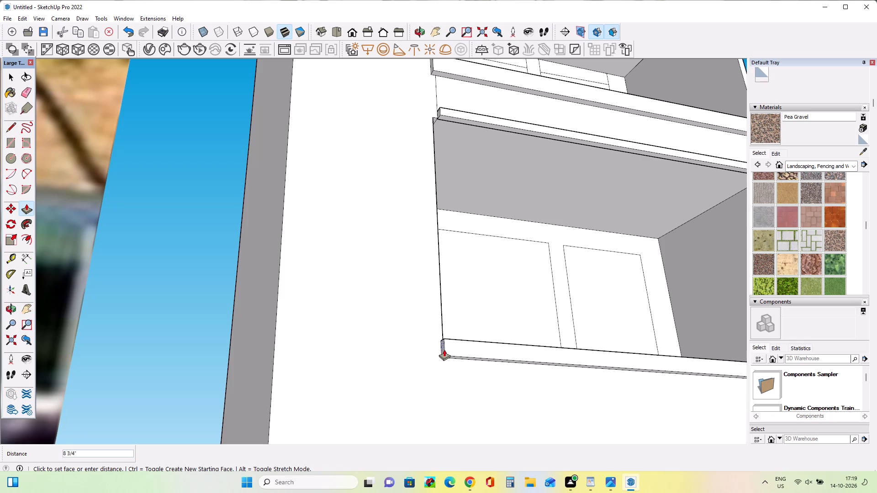
{"action": "left_click", "coordinate": [444, 349]}
{"action": "middle_click_drag", "start_coordinate": [495, 308], "coordinate": [385, 429]}
{"action": "scroll", "coordinate": [353, 418], "scroll_direction": "up", "scroll_amount": 1}
{"action": "scroll", "coordinate": [346, 391], "scroll_direction": "down", "scroll_amount": 4}
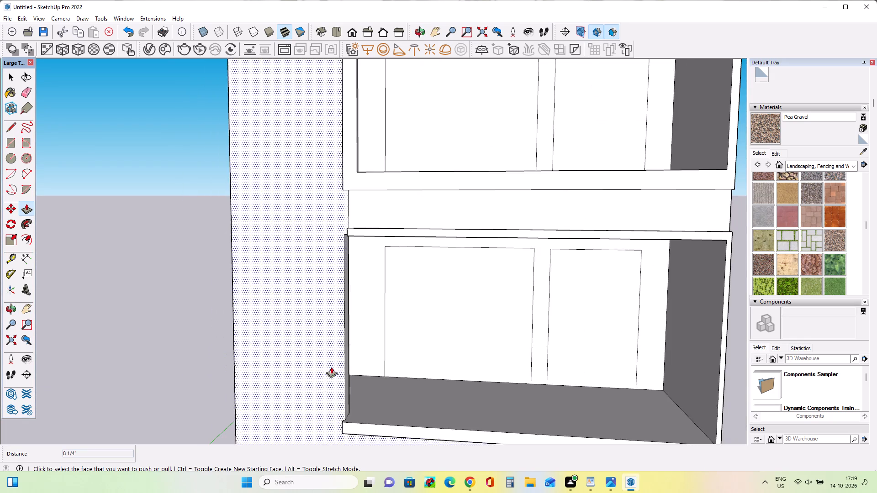
{"action": "middle_click_drag", "start_coordinate": [431, 366], "coordinate": [319, 415]}
{"action": "scroll", "coordinate": [339, 404], "scroll_direction": "up", "scroll_amount": 3}
{"action": "scroll", "coordinate": [327, 421], "scroll_direction": "down", "scroll_amount": 1}
{"action": "scroll", "coordinate": [327, 421], "scroll_direction": "up", "scroll_amount": 5}
{"action": "middle_click_drag", "start_coordinate": [344, 404], "coordinate": [577, 401]}
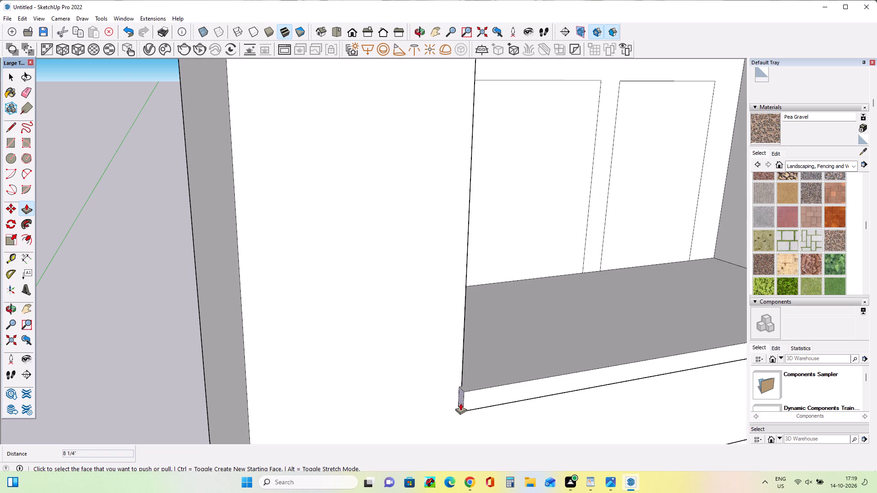
{"action": "left_click", "coordinate": [461, 403]}
{"action": "left_click", "coordinate": [459, 402]}
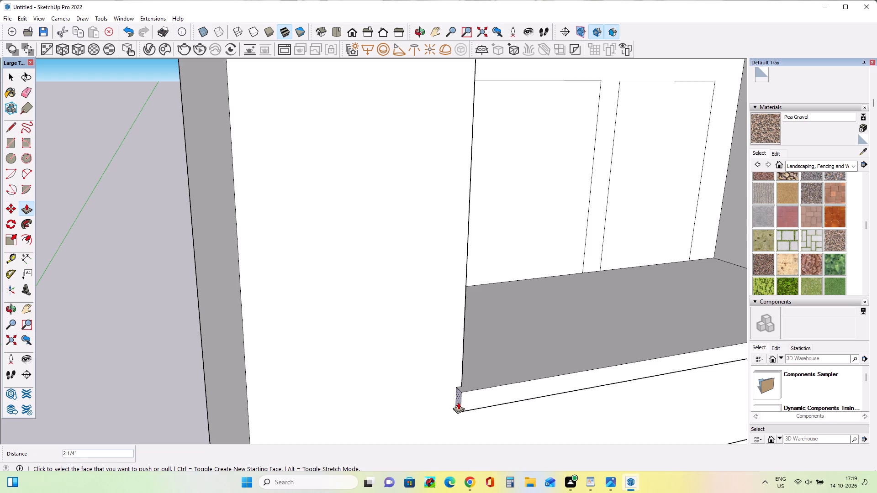
Push/Pull the left end of the third recess's head band outward 6 9/16".
{"action": "middle_click_drag", "start_coordinate": [446, 393], "coordinate": [359, 416]}
{"action": "scroll", "coordinate": [370, 413], "scroll_direction": "down", "scroll_amount": 5}
{"action": "middle_click", "coordinate": [422, 396]}
{"action": "middle_click_drag", "start_coordinate": [427, 388], "coordinate": [533, 382]}
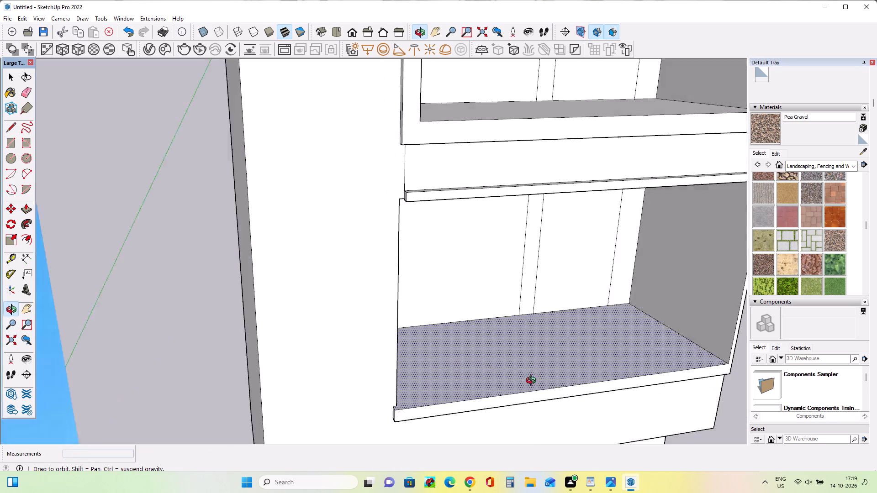
{"action": "middle_click_drag", "start_coordinate": [533, 382], "coordinate": [534, 382]}
{"action": "scroll", "coordinate": [412, 196], "scroll_direction": "up", "scroll_amount": 6}
{"action": "left_click", "coordinate": [423, 196]}
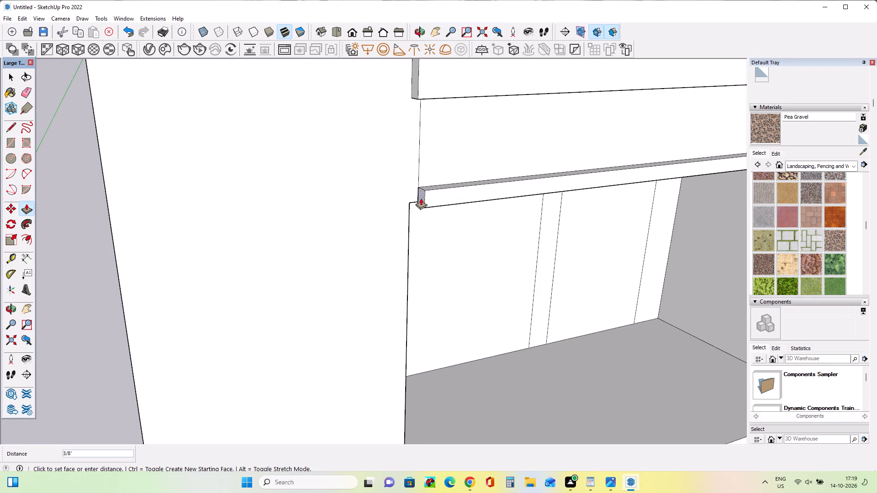
{"action": "left_click", "coordinate": [413, 199]}
Draw a rectangle about 6 9/16" by 8 3/4" on the underside of the third recess's head band at its left end.
{"action": "middle_click_drag", "start_coordinate": [420, 235], "coordinate": [392, 110]}
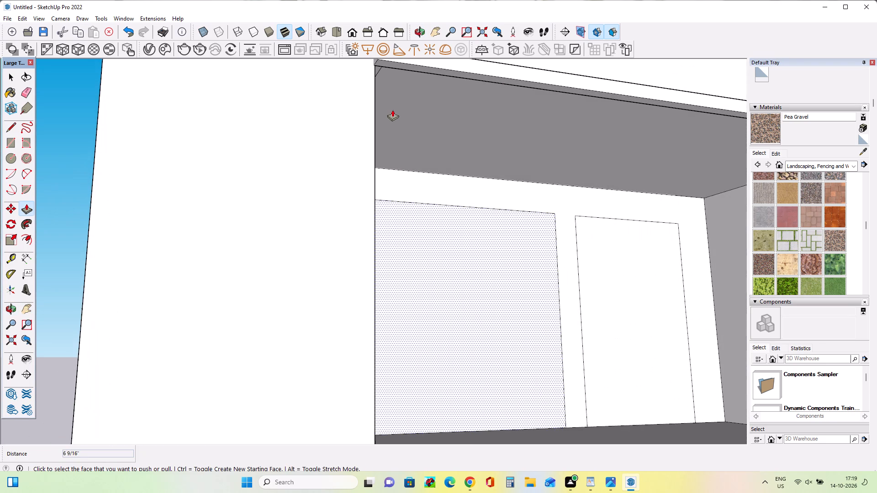
{"action": "scroll", "coordinate": [392, 110], "scroll_direction": "down", "scroll_amount": 4}
{"action": "middle_click_drag", "start_coordinate": [415, 92], "coordinate": [419, 76]}
{"action": "scroll", "coordinate": [419, 76], "scroll_direction": "up", "scroll_amount": 1}
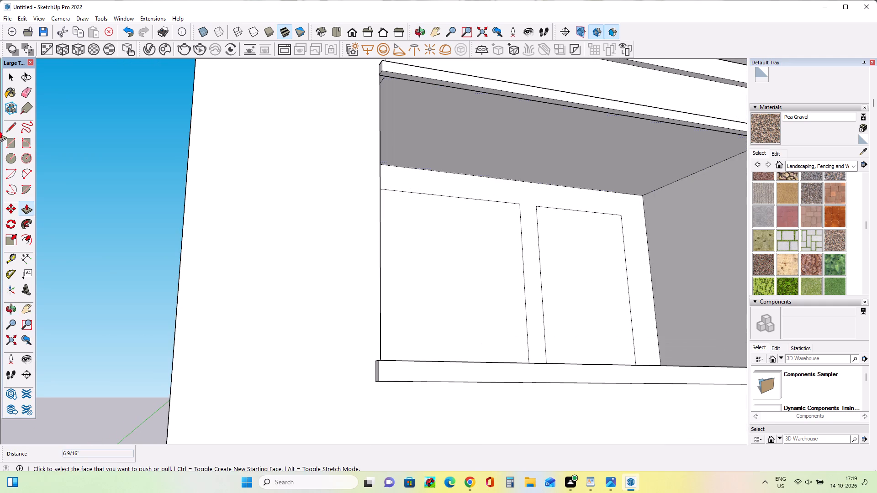
{"action": "left_click", "coordinate": [12, 143]}
{"action": "scroll", "coordinate": [390, 79], "scroll_direction": "up", "scroll_amount": 4}
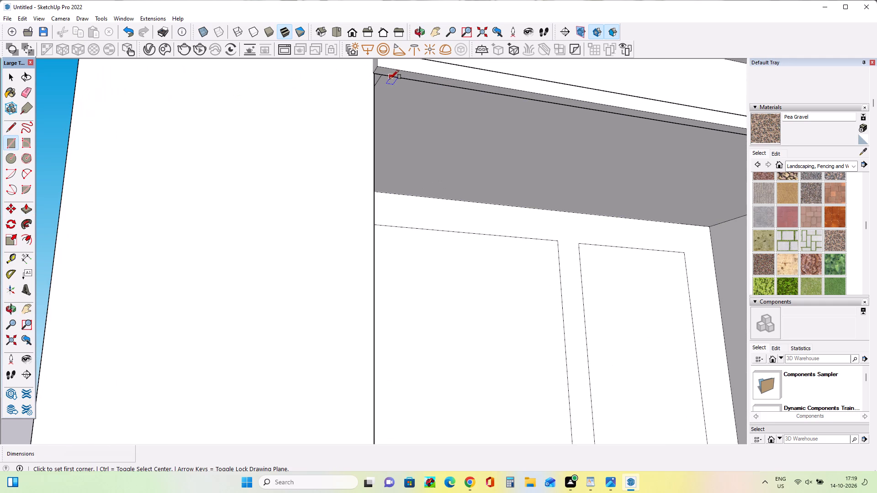
{"action": "left_click", "coordinate": [383, 74]}
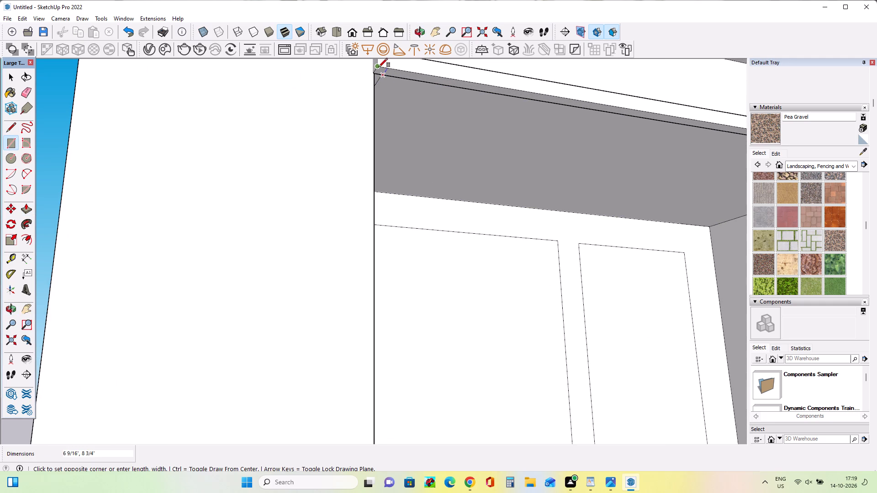
{"action": "left_click", "coordinate": [379, 67]}
Push/Pull the new rectangle down about 22' 3 1/2" to the sill band to form the third recess's left upright strip.
{"action": "left_click", "coordinate": [23, 210]}
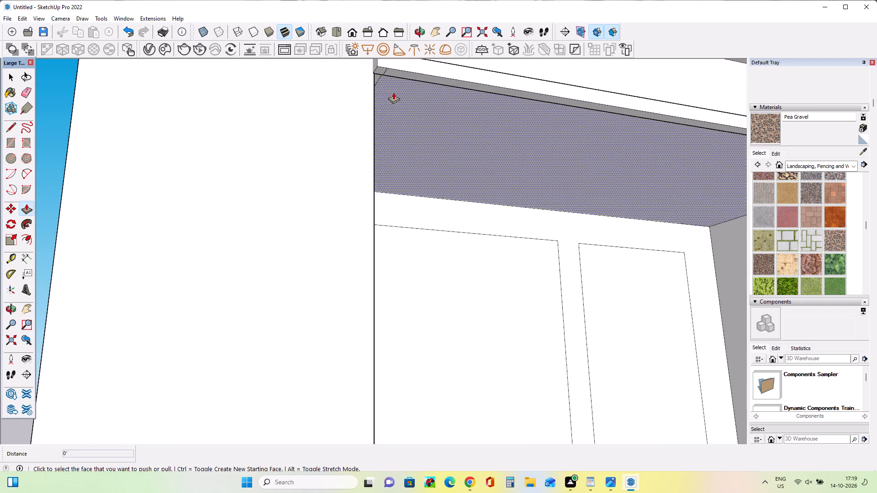
{"action": "left_click", "coordinate": [378, 70]}
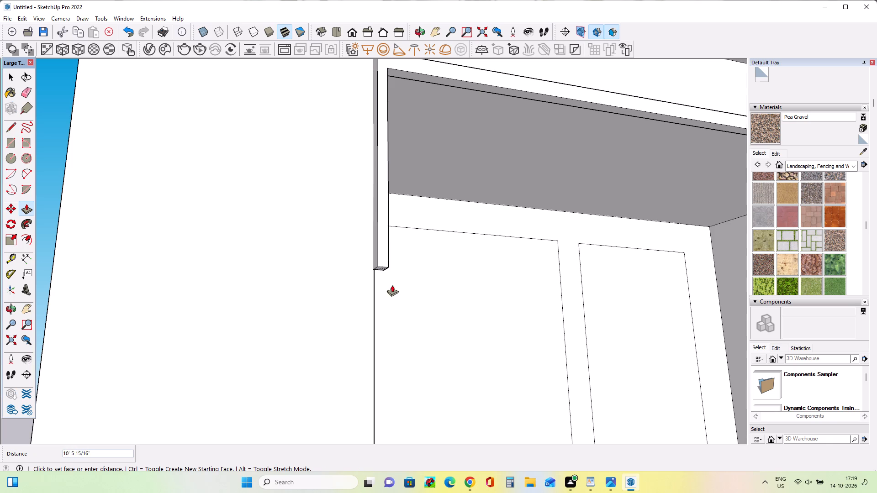
{"action": "scroll", "coordinate": [389, 283], "scroll_direction": "down", "scroll_amount": 13}
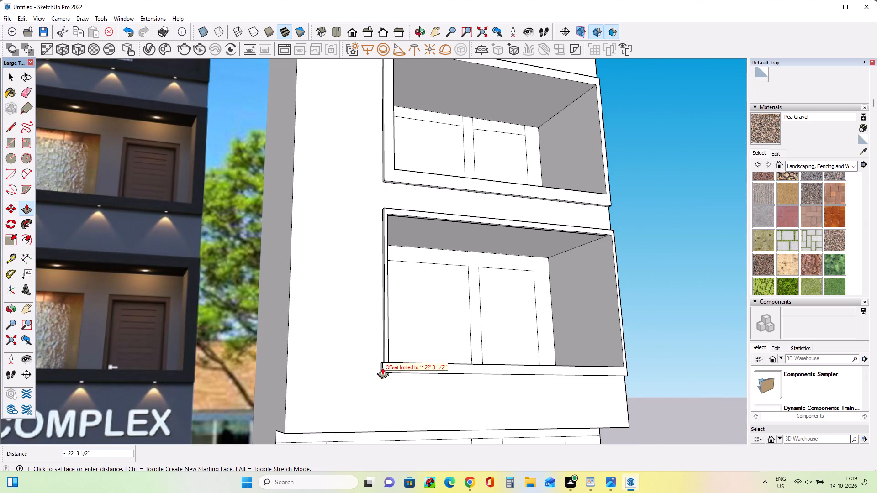
{"action": "left_click", "coordinate": [382, 367]}
Push/Pull the left end of the third recess's sill band back inward to align with the upright strip's outer face.
{"action": "scroll", "coordinate": [376, 383], "scroll_direction": "up", "scroll_amount": 12}
{"action": "middle_click_drag", "start_coordinate": [381, 372], "coordinate": [465, 401]}
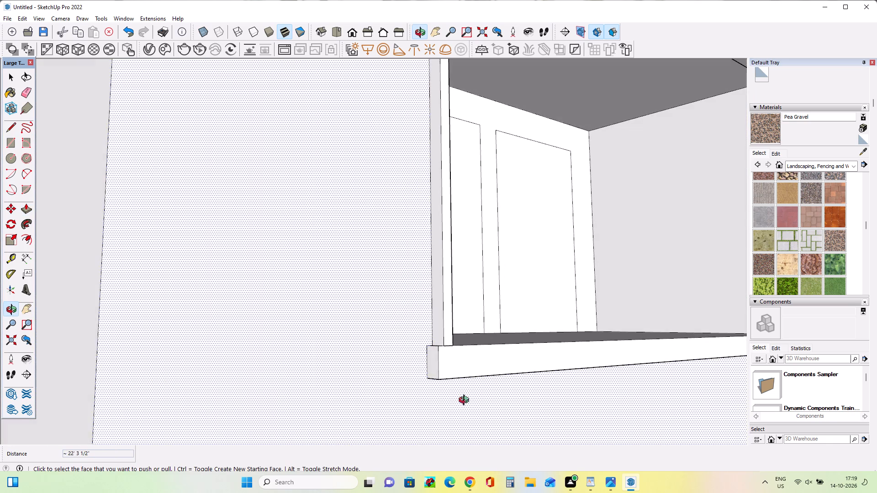
{"action": "left_click_drag", "start_coordinate": [432, 368], "coordinate": [433, 364]}
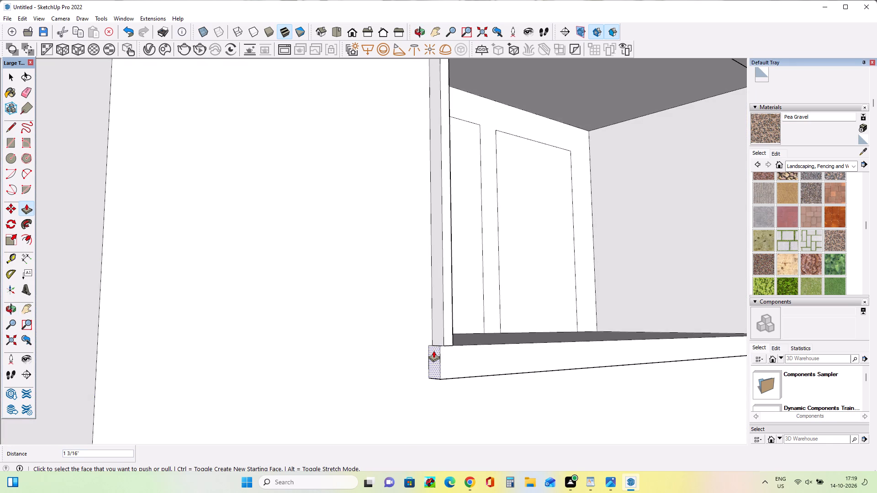
{"action": "left_click", "coordinate": [433, 351]}
{"action": "left_click", "coordinate": [443, 337]}
Push/Pull the inner face of the third recess's left upright strip inward 9".
{"action": "middle_click_drag", "start_coordinate": [456, 370], "coordinate": [222, 420]}
{"action": "middle_click_drag", "start_coordinate": [449, 343], "coordinate": [346, 355]}
{"action": "left_click", "coordinate": [342, 351]}
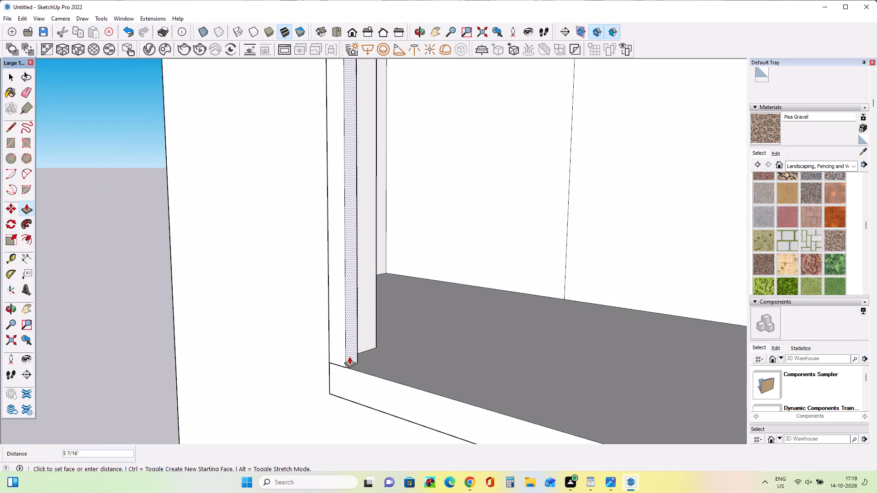
{"action": "left_click", "coordinate": [353, 361]}
Push/Pull the underside of the third recess's head band downward 7 1/2".
{"action": "scroll", "coordinate": [390, 386], "scroll_direction": "down", "scroll_amount": 13}
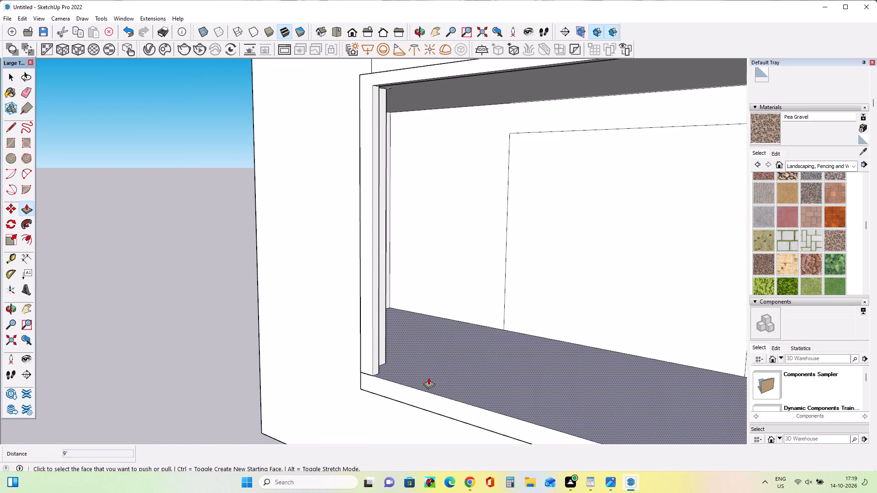
{"action": "scroll", "coordinate": [428, 378], "scroll_direction": "down", "scroll_amount": 6}
{"action": "middle_click_drag", "start_coordinate": [483, 274], "coordinate": [595, 161]}
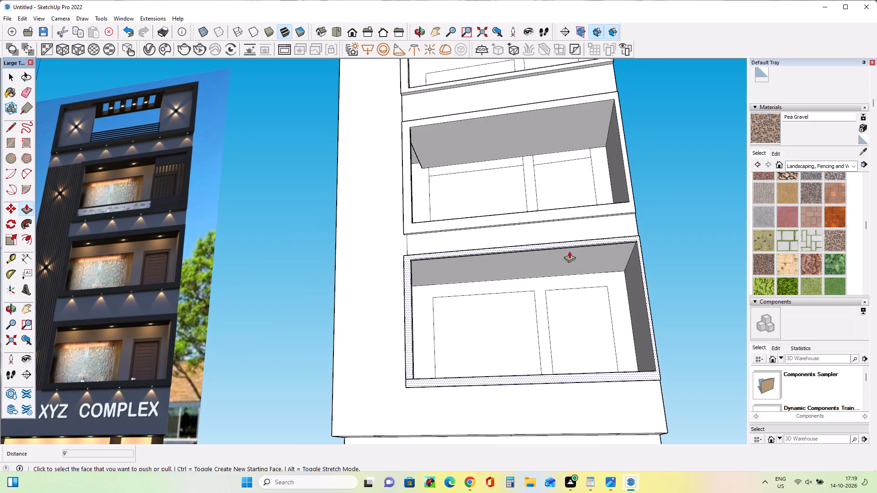
{"action": "scroll", "coordinate": [516, 252], "scroll_direction": "up", "scroll_amount": 9}
{"action": "middle_click_drag", "start_coordinate": [454, 248], "coordinate": [459, 231]}
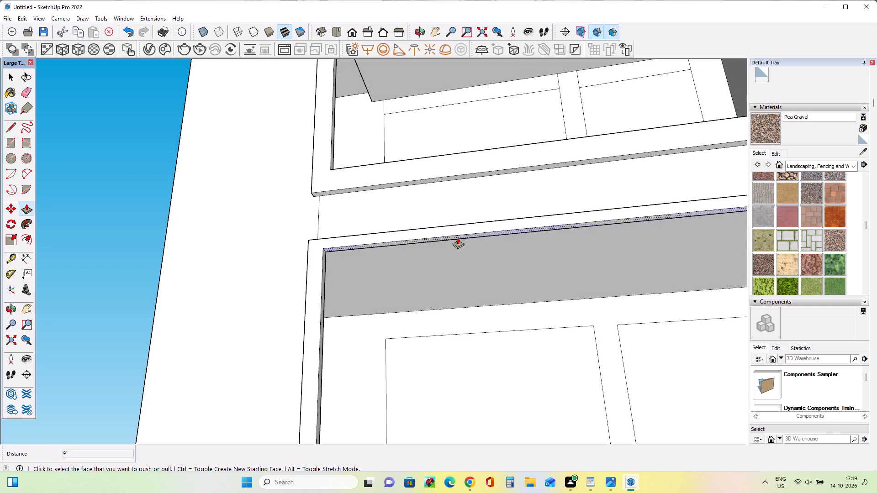
{"action": "left_click", "coordinate": [458, 237]}
{"action": "left_click", "coordinate": [459, 245]}
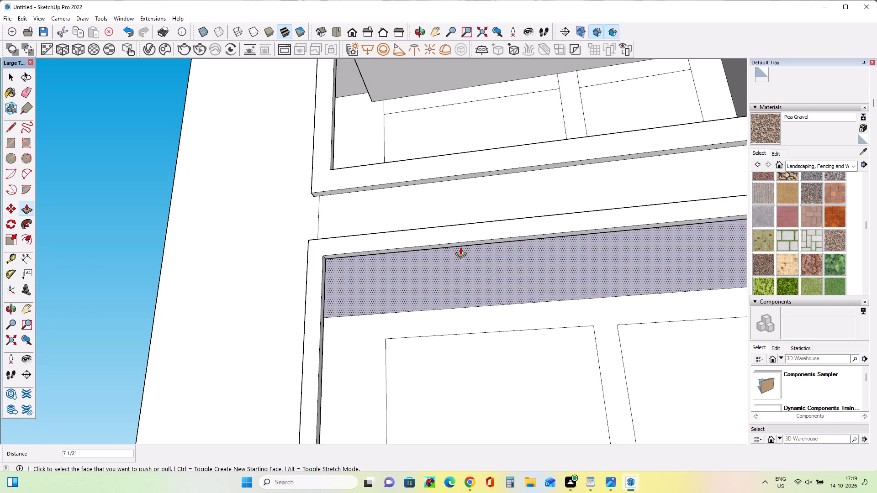
Push/Pull the third recess's right side wall inward 7 1/8".
{"action": "scroll", "coordinate": [460, 247], "scroll_direction": "down", "scroll_amount": 12}
{"action": "middle_click_drag", "start_coordinate": [575, 304], "coordinate": [587, 367]}
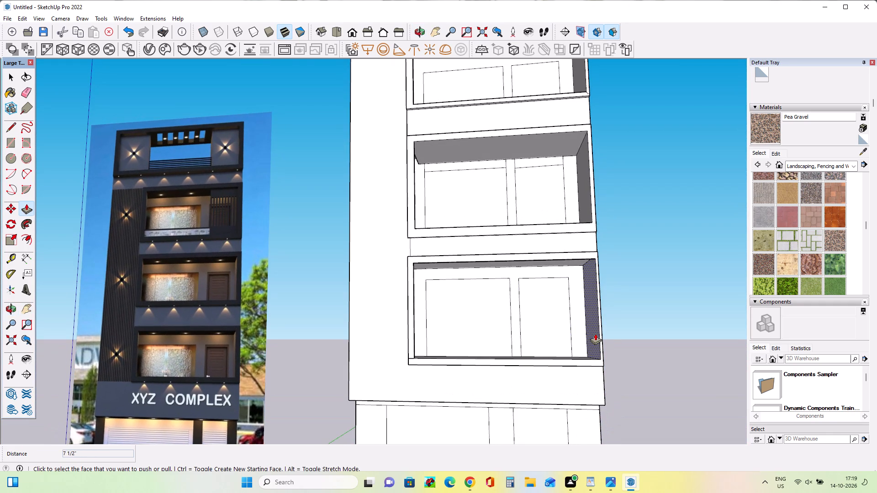
{"action": "scroll", "coordinate": [595, 333], "scroll_direction": "up", "scroll_amount": 3}
{"action": "left_click", "coordinate": [595, 333]}
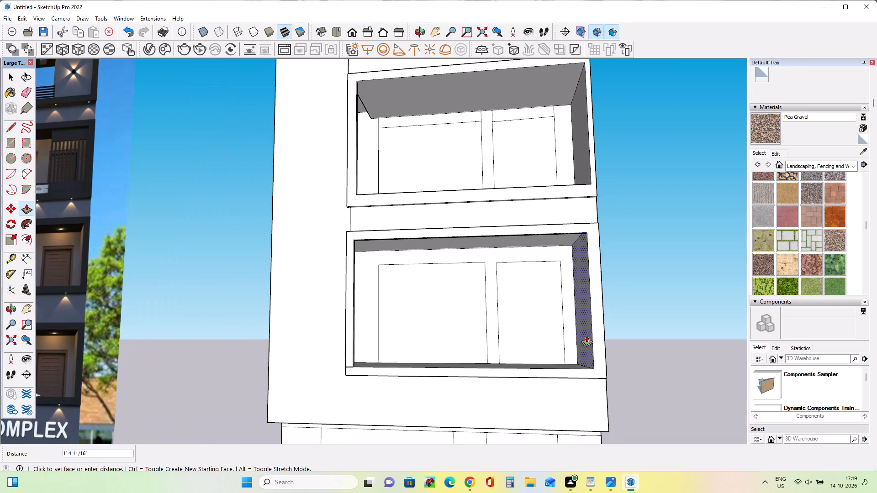
{"action": "left_click", "coordinate": [592, 335]}
Push/Pull the second recess's right side wall inward 8 15/16".
{"action": "middle_click_drag", "start_coordinate": [591, 285], "coordinate": [600, 346]}
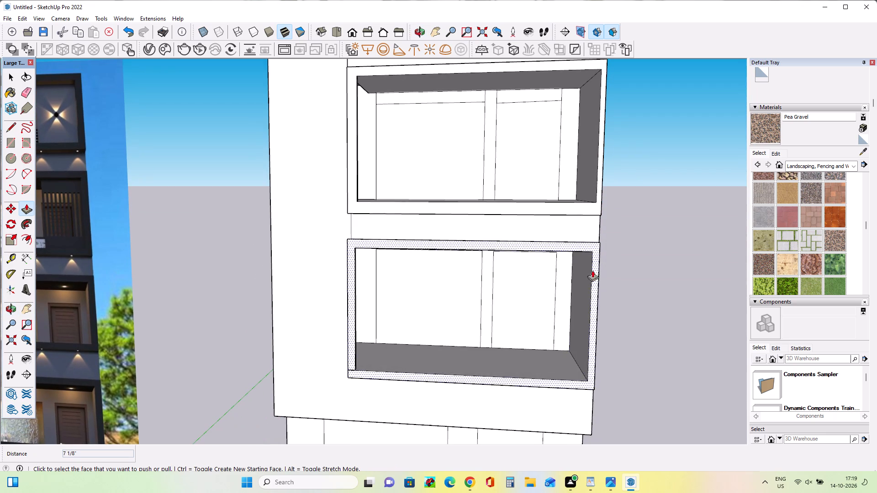
{"action": "left_click", "coordinate": [591, 189]}
{"action": "left_click", "coordinate": [586, 188]}
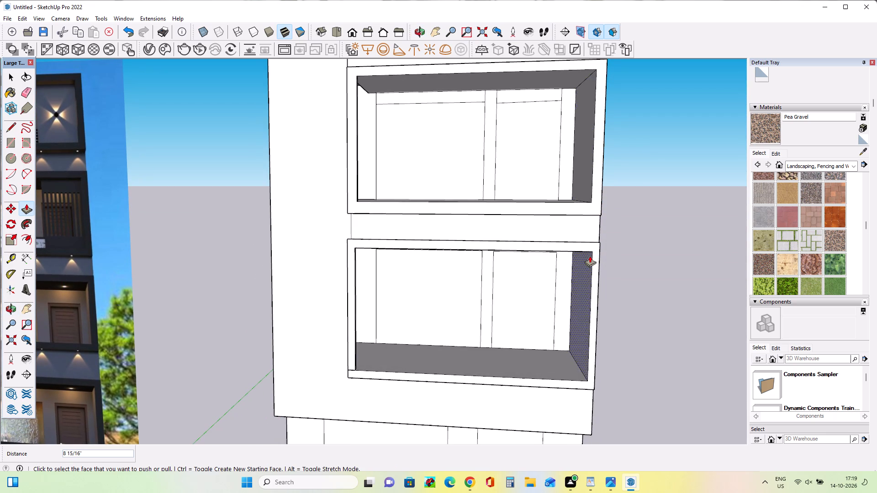
Push/Pull the third recess's right side wall about 5 3/8" to align with the second recess's right side wall.
{"action": "scroll", "coordinate": [590, 258], "scroll_direction": "down", "scroll_amount": 10}
{"action": "middle_click_drag", "start_coordinate": [600, 147], "coordinate": [588, 154]}
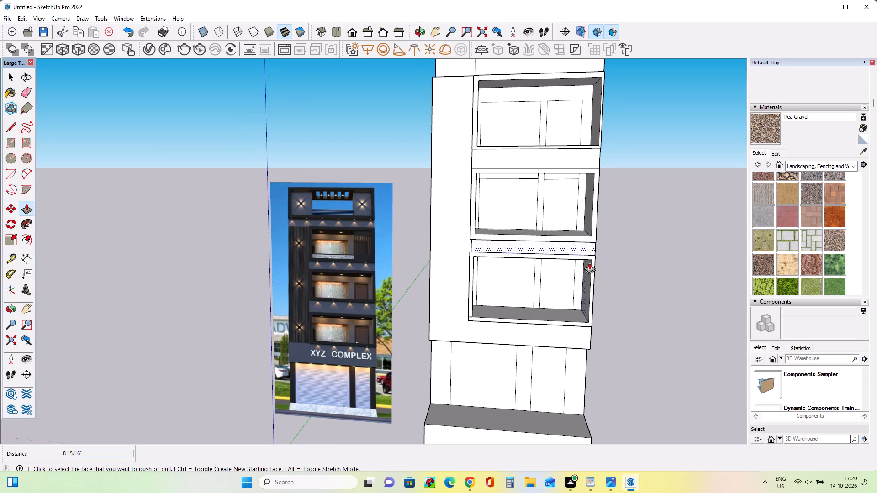
{"action": "left_click", "coordinate": [587, 285]}
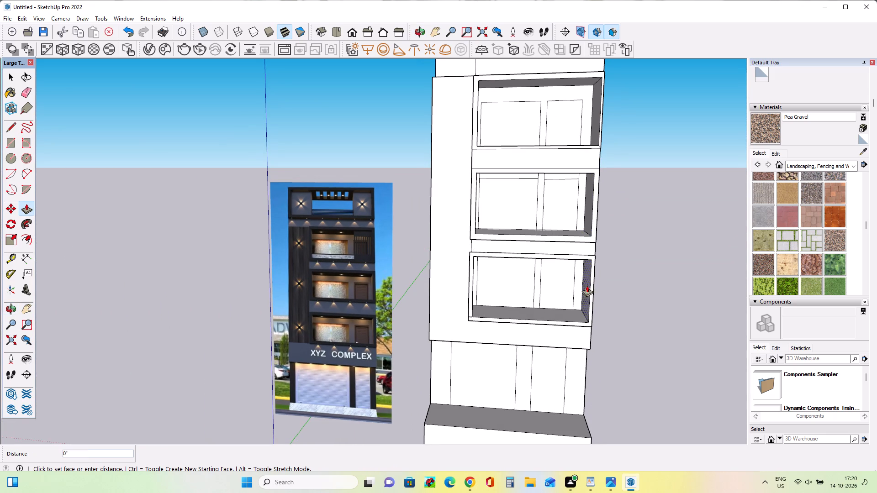
{"action": "left_click", "coordinate": [588, 222]}
Push/Pull the top recess's right side wall inward about 10 13/16" to align with the second recess's right side wall.
{"action": "scroll", "coordinate": [589, 184], "scroll_direction": "down", "scroll_amount": 3}
{"action": "left_click", "coordinate": [596, 138]}
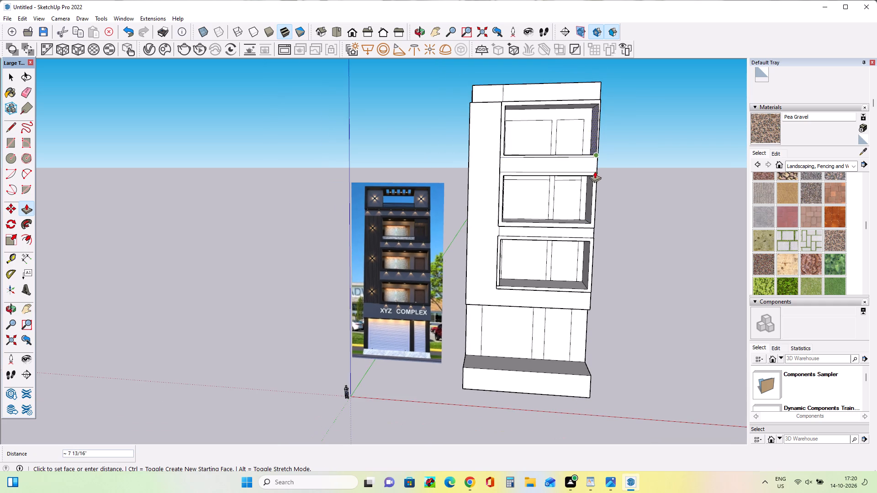
{"action": "left_click", "coordinate": [587, 191]}
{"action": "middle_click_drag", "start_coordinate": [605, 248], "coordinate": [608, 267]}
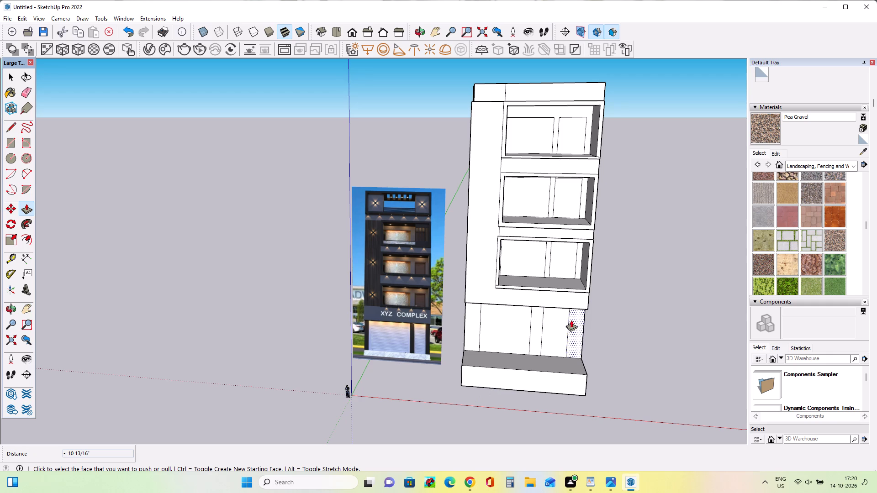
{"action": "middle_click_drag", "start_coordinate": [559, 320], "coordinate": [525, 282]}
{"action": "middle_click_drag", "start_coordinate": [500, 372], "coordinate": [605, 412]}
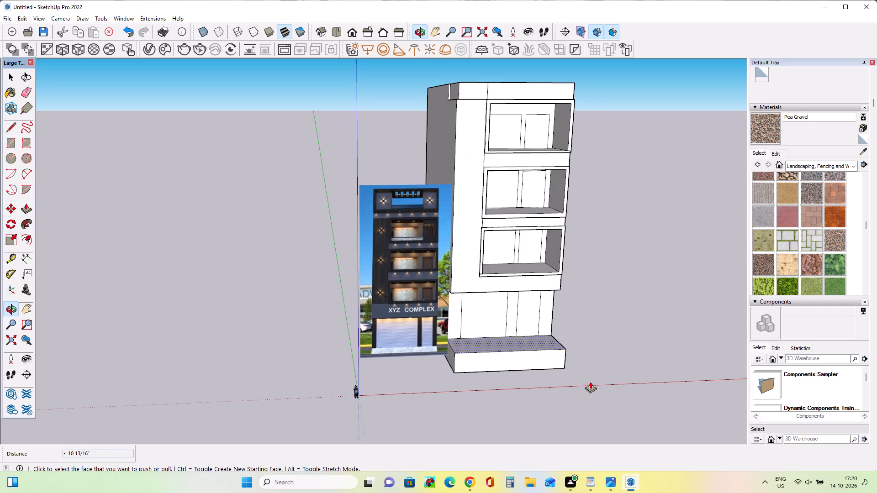
Push/Pull the top band's left corner block 5 3/16" at its front and about 1' at its side, closing the corner notch.
{"action": "scroll", "coordinate": [480, 56], "scroll_direction": "up", "scroll_amount": 7}
{"action": "middle_click_drag", "start_coordinate": [482, 97], "coordinate": [486, 167]}
{"action": "left_click", "coordinate": [482, 114]}
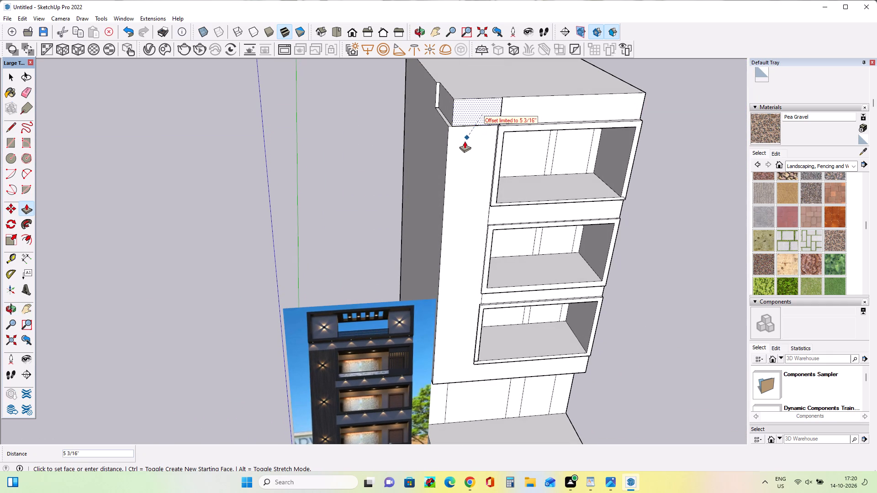
{"action": "left_click", "coordinate": [464, 142]}
{"action": "scroll", "coordinate": [449, 114], "scroll_direction": "up", "scroll_amount": 4}
{"action": "left_click", "coordinate": [449, 114]}
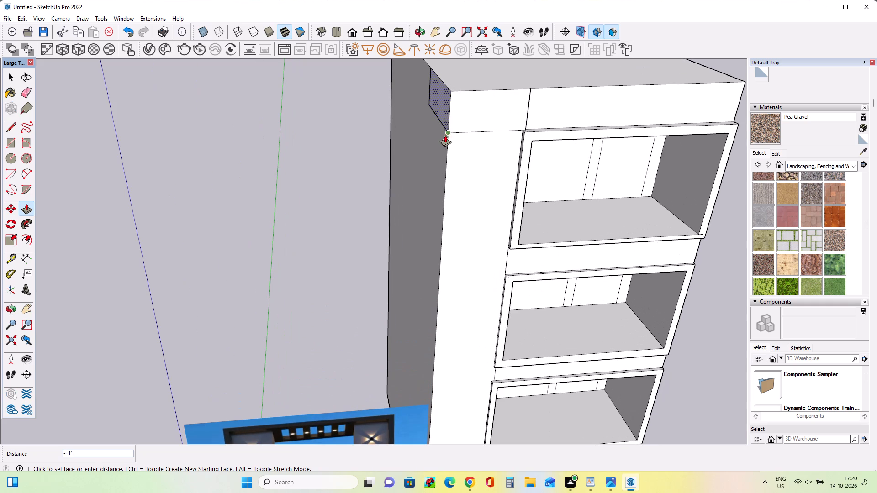
{"action": "left_click", "coordinate": [445, 136]}
Move the reference elevation image upward 41' 10 1/2" beside the building.
{"action": "middle_click_drag", "start_coordinate": [492, 136], "coordinate": [500, 65]}
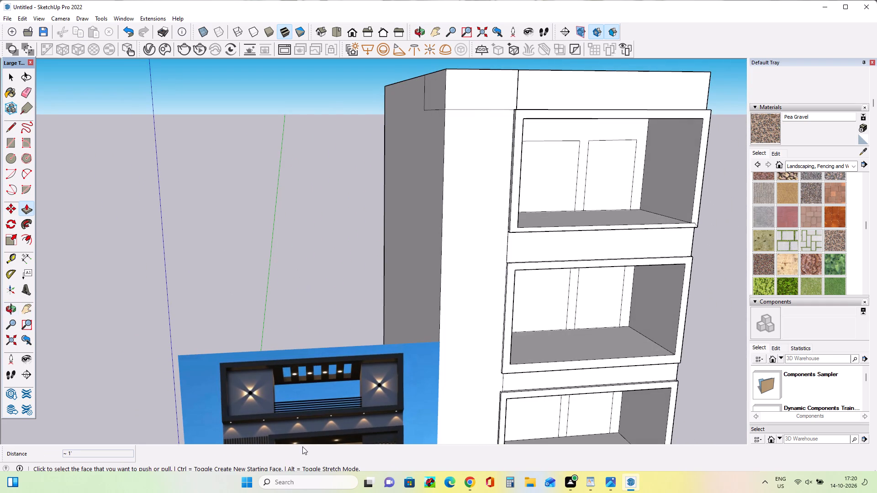
{"action": "left_click", "coordinate": [7, 213]}
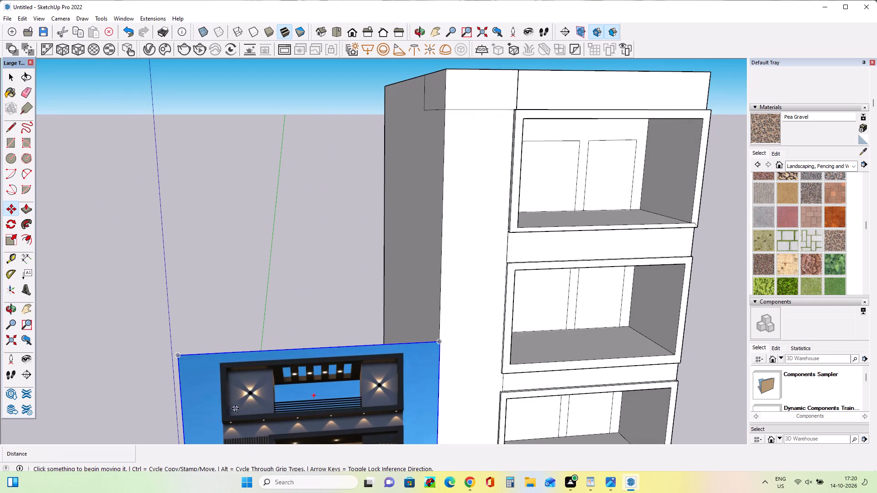
{"action": "left_click_drag", "start_coordinate": [235, 409], "coordinate": [254, 126]}
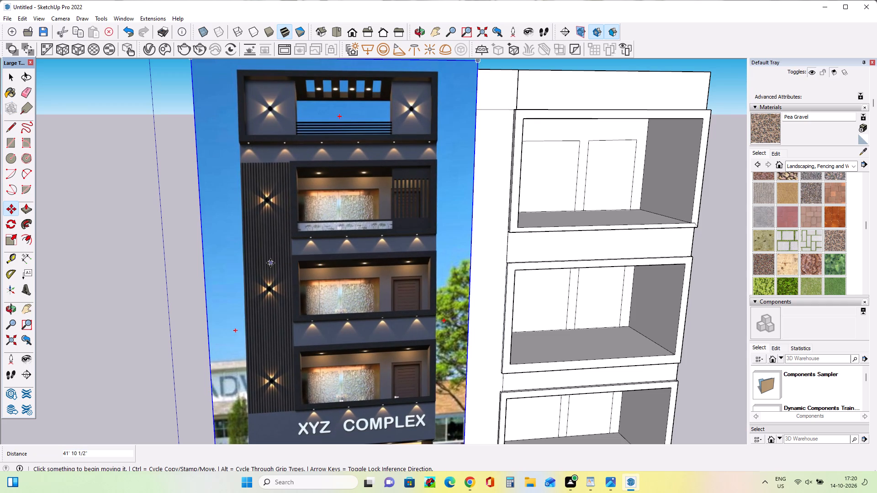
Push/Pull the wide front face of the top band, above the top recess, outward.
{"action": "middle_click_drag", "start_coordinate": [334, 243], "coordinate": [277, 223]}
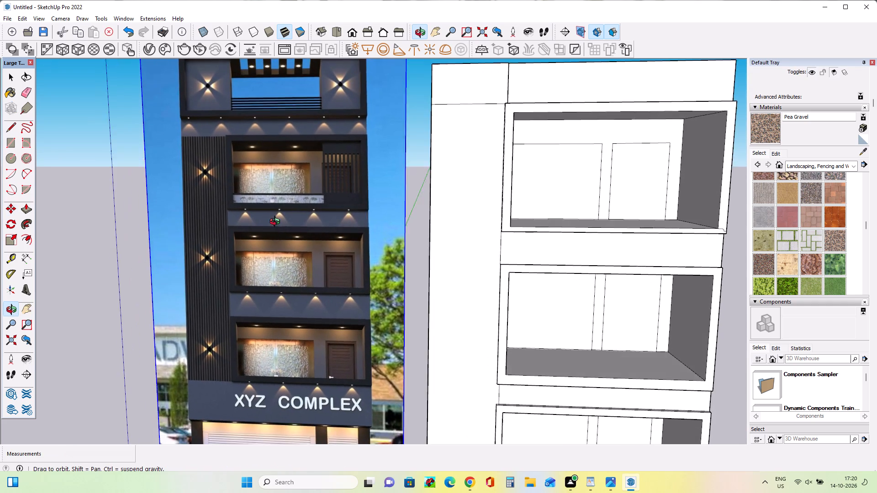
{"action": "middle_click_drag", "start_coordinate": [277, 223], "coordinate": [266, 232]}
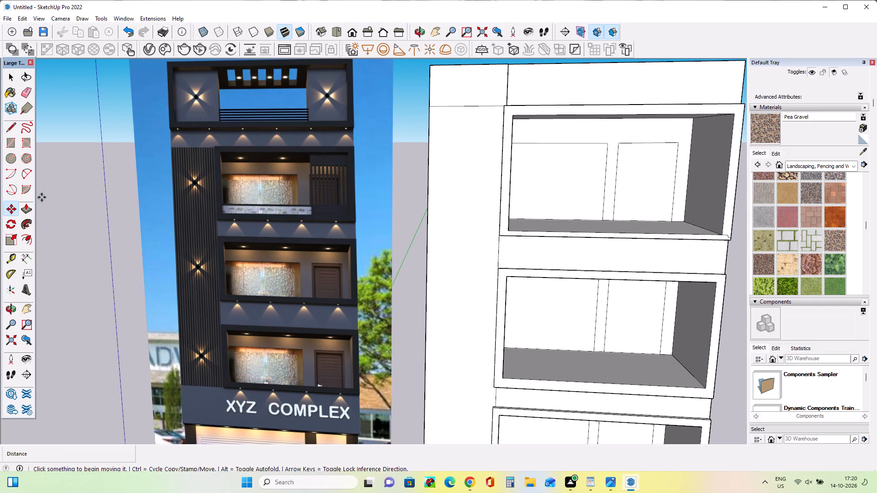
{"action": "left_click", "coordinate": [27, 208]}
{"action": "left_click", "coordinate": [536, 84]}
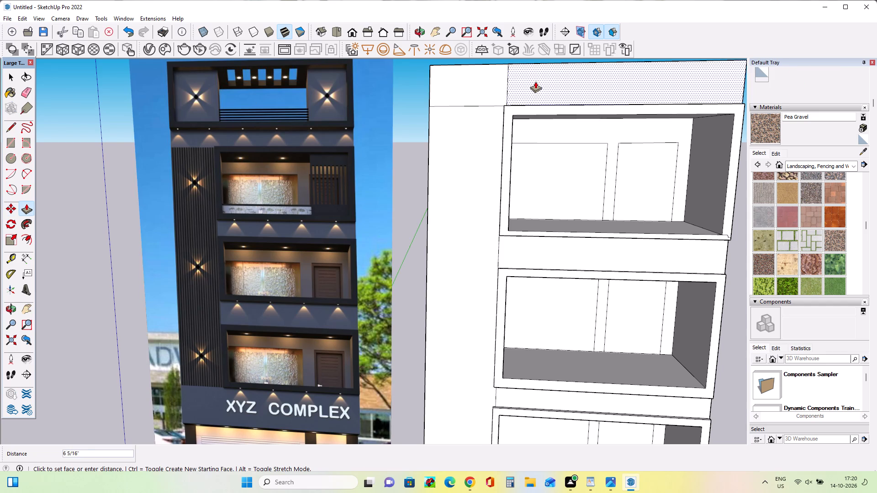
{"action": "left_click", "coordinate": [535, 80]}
Push/Pull the top band's narrow left front face slightly outward and push the wide face back 2' 8 15/16" flush with it.
{"action": "middle_click_drag", "start_coordinate": [525, 138], "coordinate": [535, 154]}
{"action": "middle_click_drag", "start_coordinate": [539, 158], "coordinate": [550, 179]}
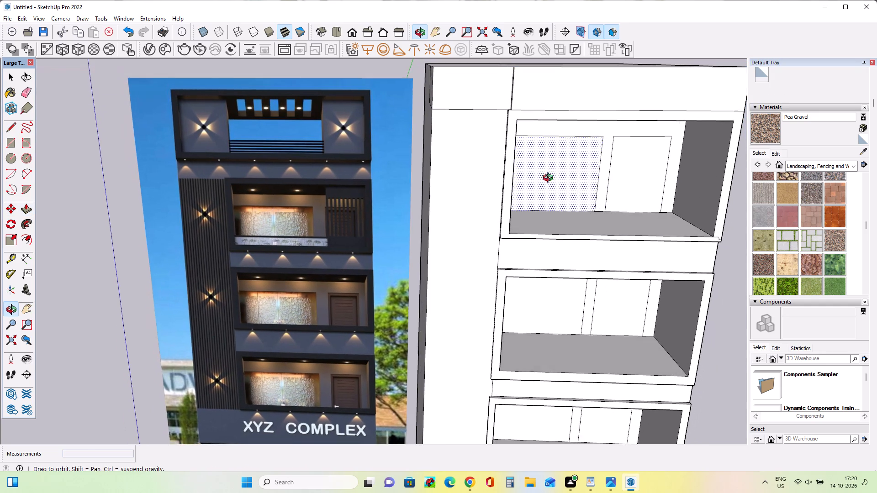
{"action": "middle_click_drag", "start_coordinate": [550, 179], "coordinate": [550, 179]}
{"action": "scroll", "coordinate": [481, 70], "scroll_direction": "up", "scroll_amount": 3}
{"action": "left_click", "coordinate": [492, 89]}
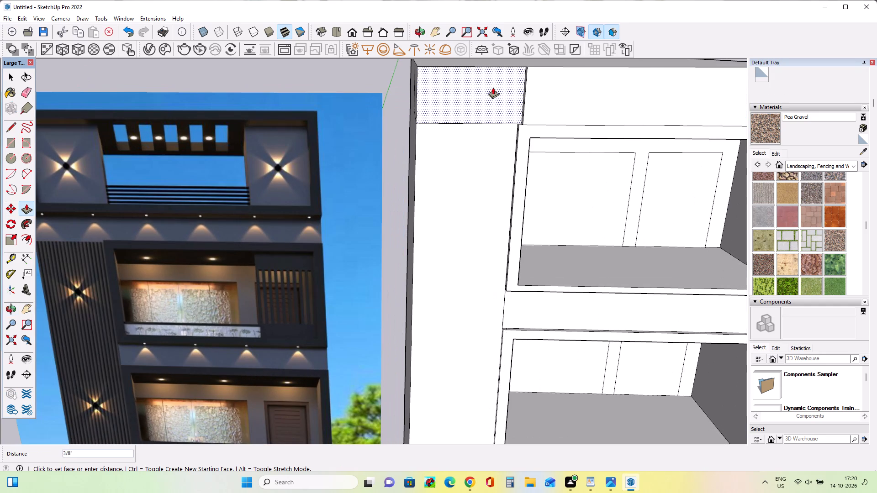
{"action": "left_click", "coordinate": [494, 79]}
{"action": "left_click", "coordinate": [561, 109]}
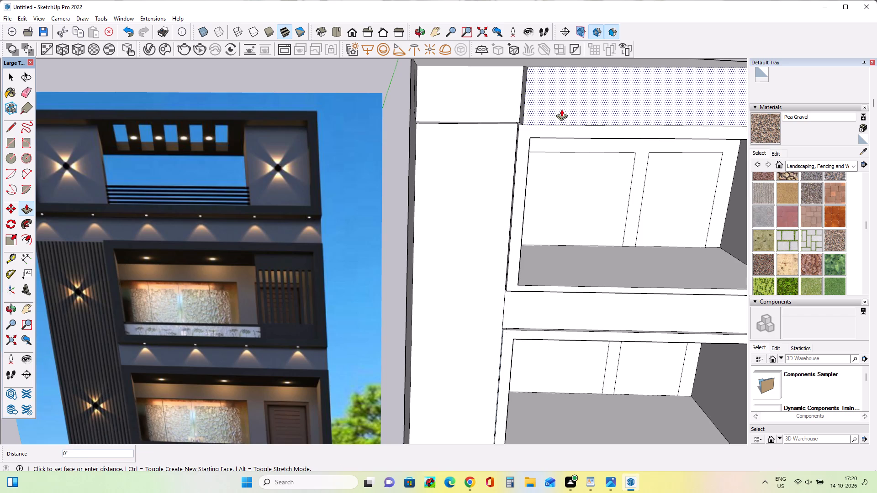
{"action": "left_click", "coordinate": [509, 101]}
Push/Pull the building's roof face upward 5' 3/8".
{"action": "middle_click_drag", "start_coordinate": [488, 134], "coordinate": [436, 122]}
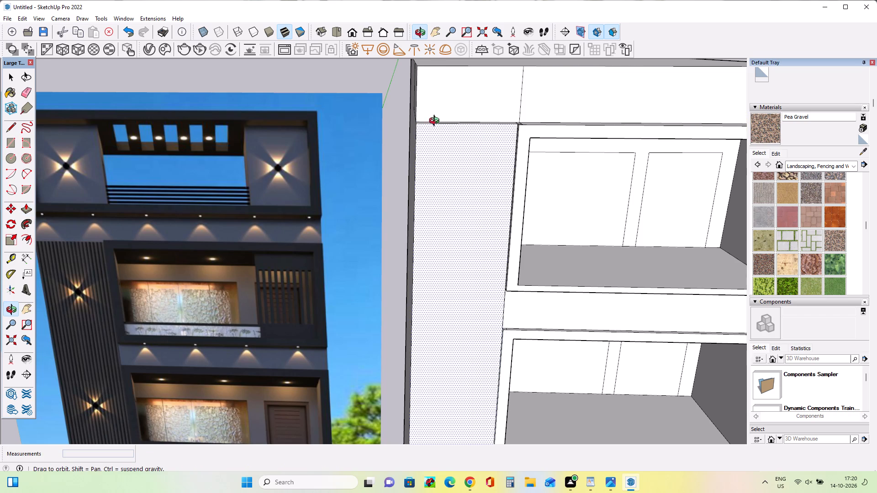
{"action": "middle_click_drag", "start_coordinate": [436, 122], "coordinate": [382, 116]}
{"action": "scroll", "coordinate": [444, 131], "scroll_direction": "down", "scroll_amount": 8}
{"action": "middle_click_drag", "start_coordinate": [483, 140], "coordinate": [529, 170]}
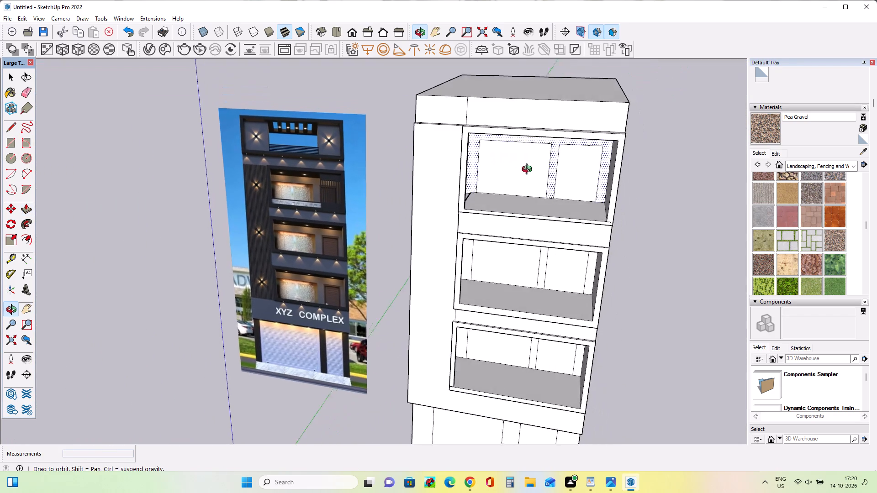
{"action": "middle_click_drag", "start_coordinate": [529, 170], "coordinate": [617, 145]}
{"action": "scroll", "coordinate": [465, 107], "scroll_direction": "up", "scroll_amount": 4}
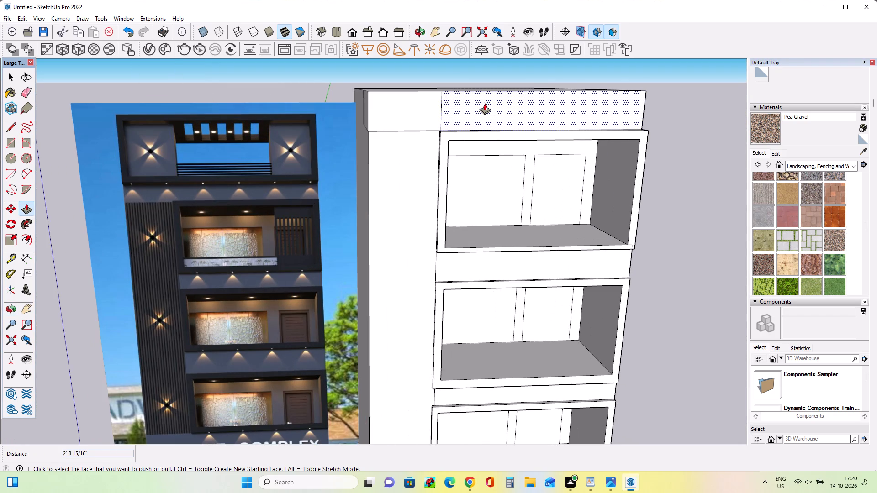
{"action": "scroll", "coordinate": [486, 88], "scroll_direction": "down", "scroll_amount": 2}
{"action": "middle_click_drag", "start_coordinate": [528, 96], "coordinate": [506, 154]}
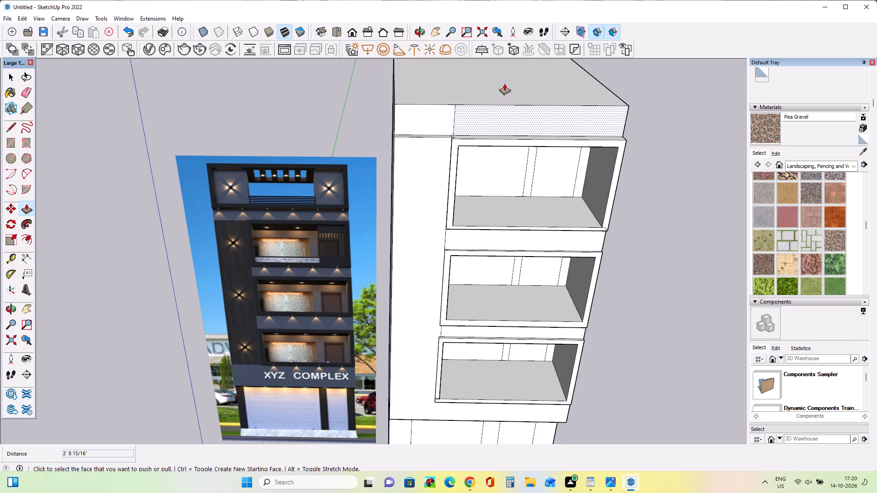
{"action": "left_click", "coordinate": [504, 84]}
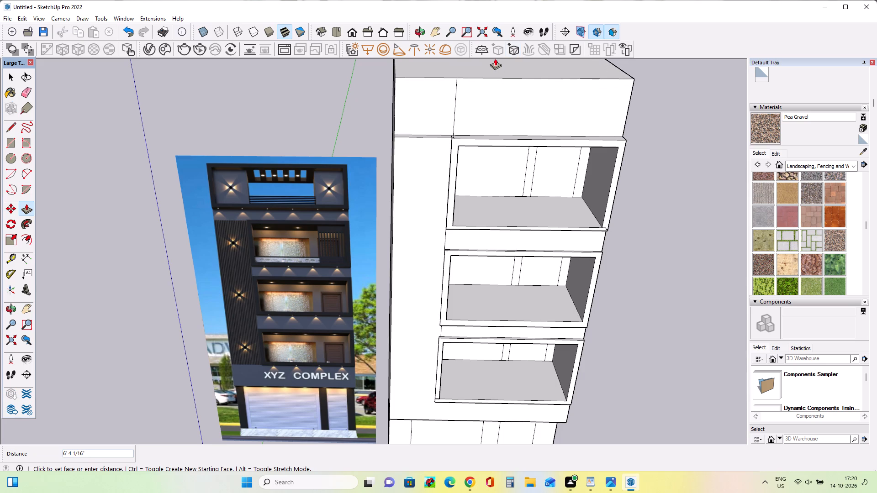
{"action": "left_click", "coordinate": [495, 58]}
{"action": "left_click", "coordinate": [546, 67]}
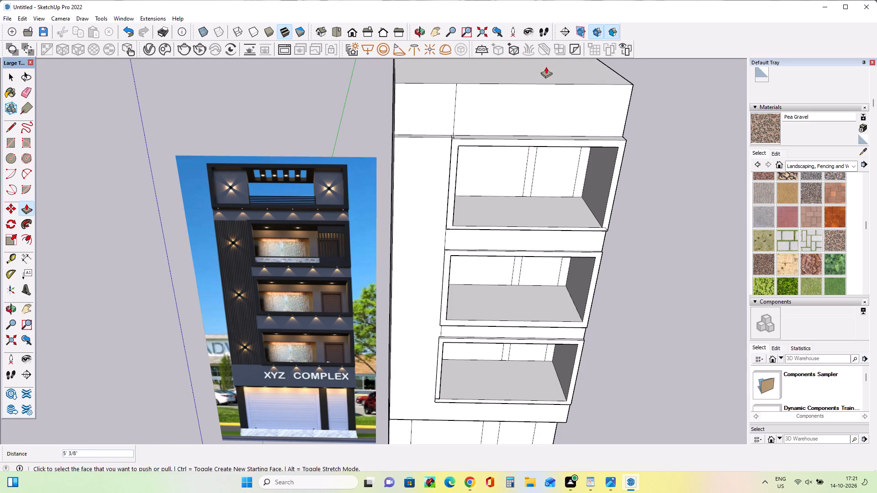
Draw a horizontal line about 55' 7 3/8" long across the top band's front, between its left and right edges.
{"action": "middle_click_drag", "start_coordinate": [532, 163], "coordinate": [539, 134]}
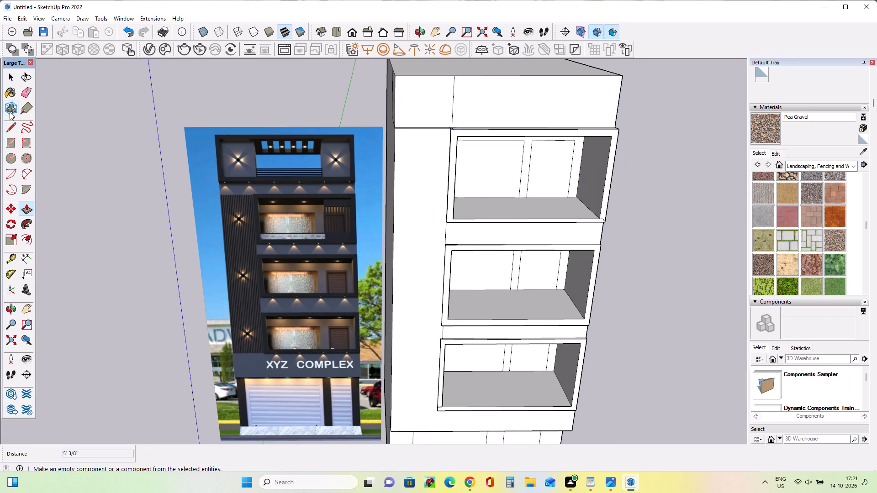
{"action": "left_click", "coordinate": [13, 125]}
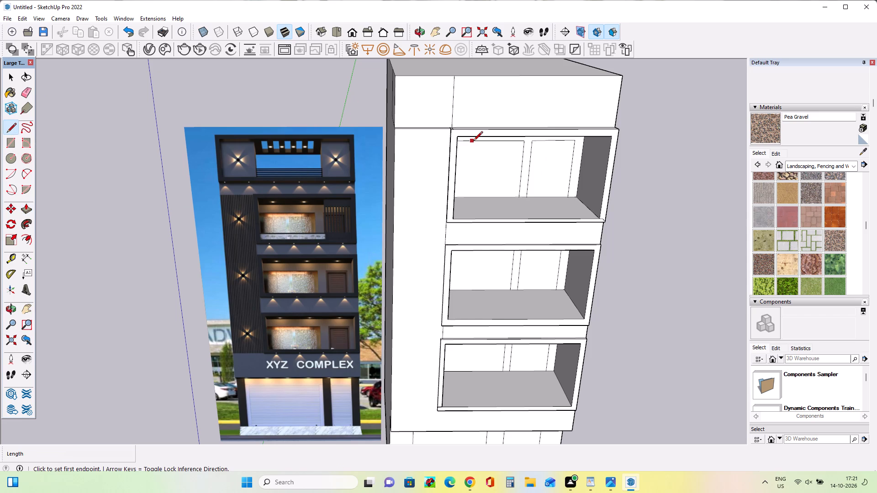
{"action": "left_click", "coordinate": [396, 109]}
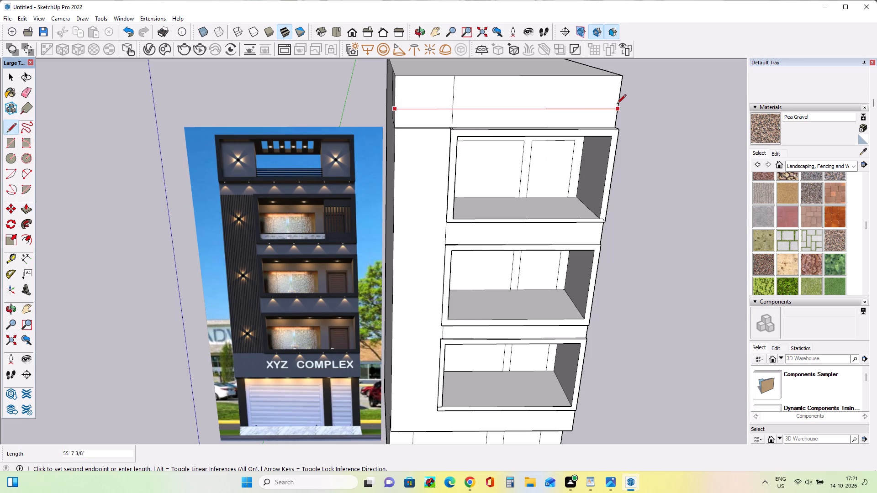
{"action": "left_click", "coordinate": [617, 105]}
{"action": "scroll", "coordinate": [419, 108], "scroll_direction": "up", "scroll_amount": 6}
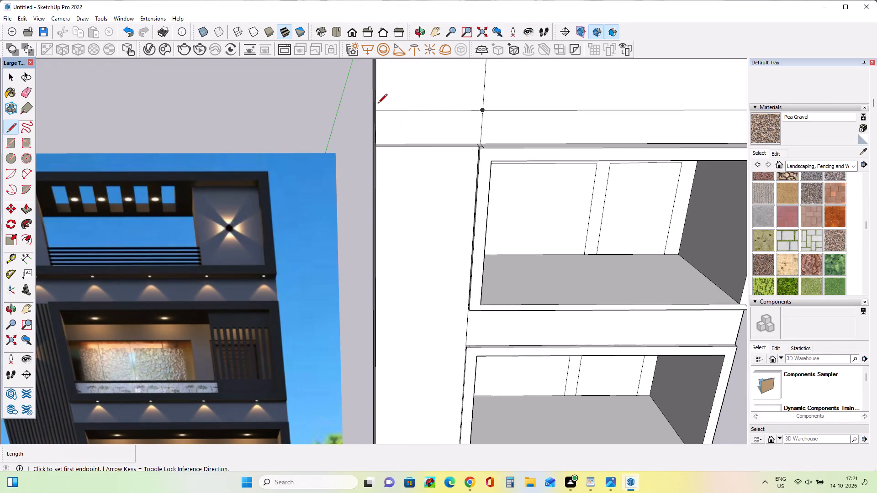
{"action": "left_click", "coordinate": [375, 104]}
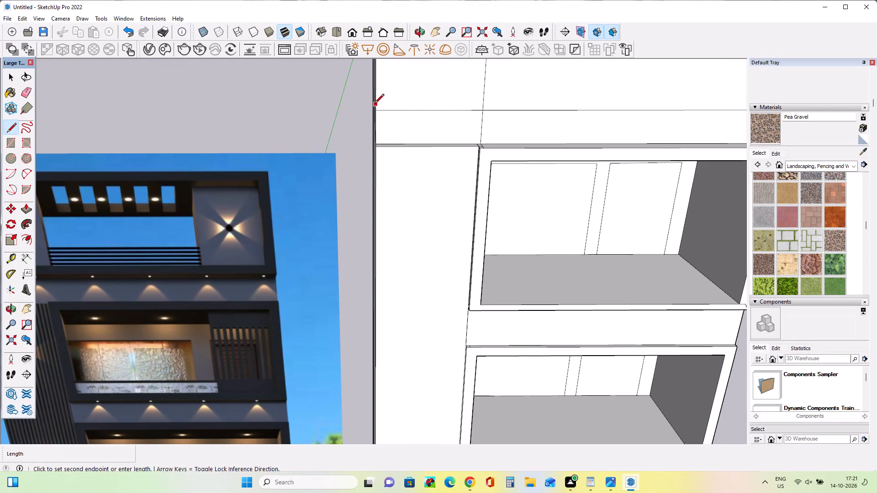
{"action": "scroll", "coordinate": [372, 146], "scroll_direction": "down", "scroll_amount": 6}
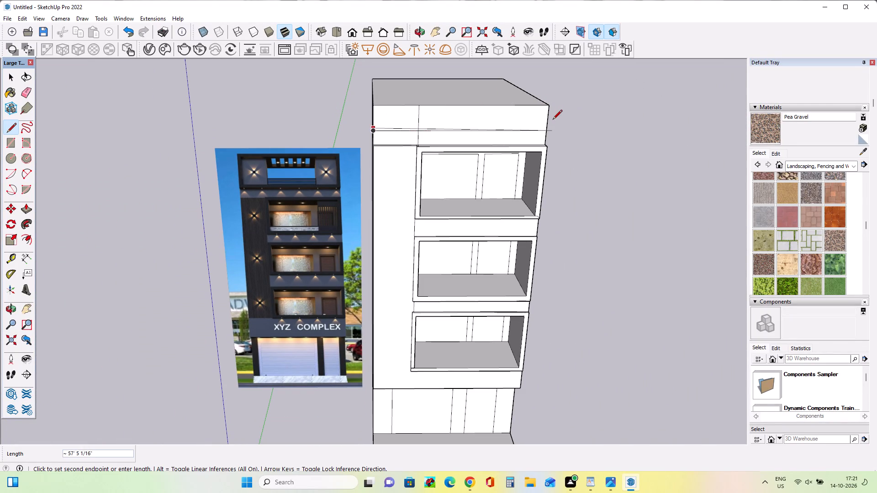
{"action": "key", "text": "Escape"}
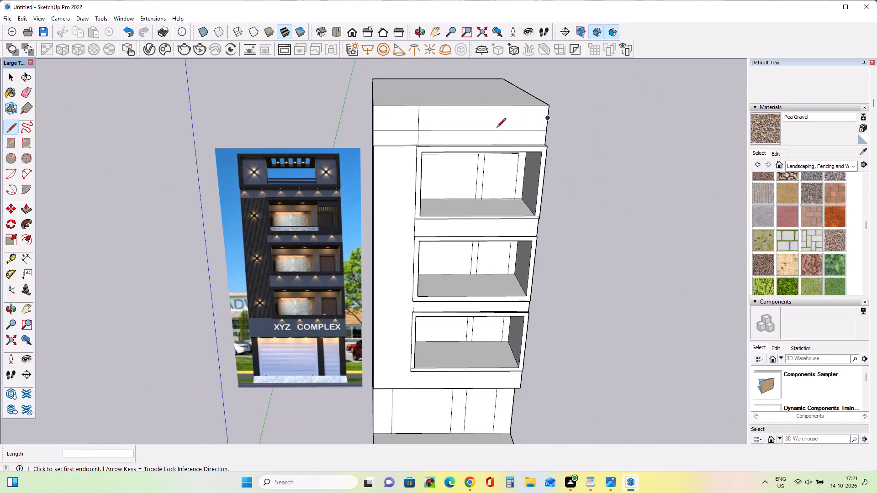
Draw a second horizontal line across the top band's front, slightly above and parallel to the first.
{"action": "scroll", "coordinate": [357, 125], "scroll_direction": "up", "scroll_amount": 6}
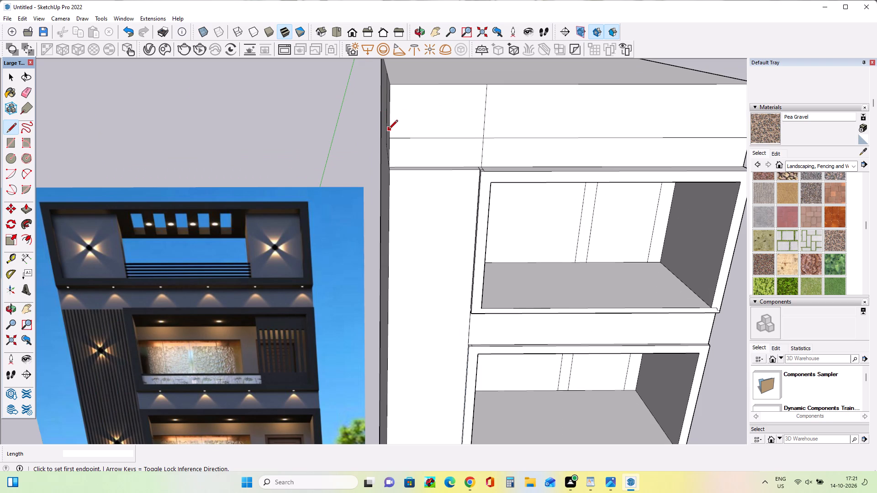
{"action": "left_click", "coordinate": [391, 126]}
{"action": "scroll", "coordinate": [412, 146], "scroll_direction": "down", "scroll_amount": 7}
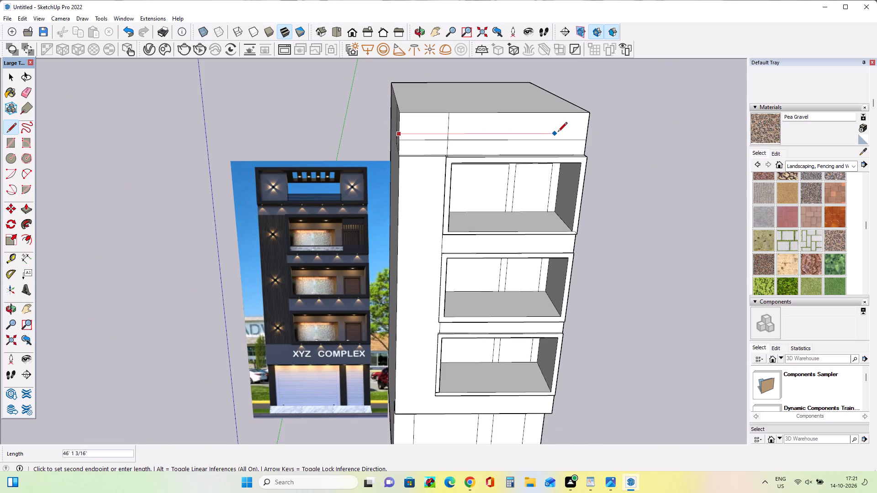
{"action": "left_click", "coordinate": [586, 131]}
Push/Pull the roof face upward 11' 8 15/16" to form the top storey.
{"action": "scroll", "coordinate": [563, 144], "scroll_direction": "up", "scroll_amount": 3}
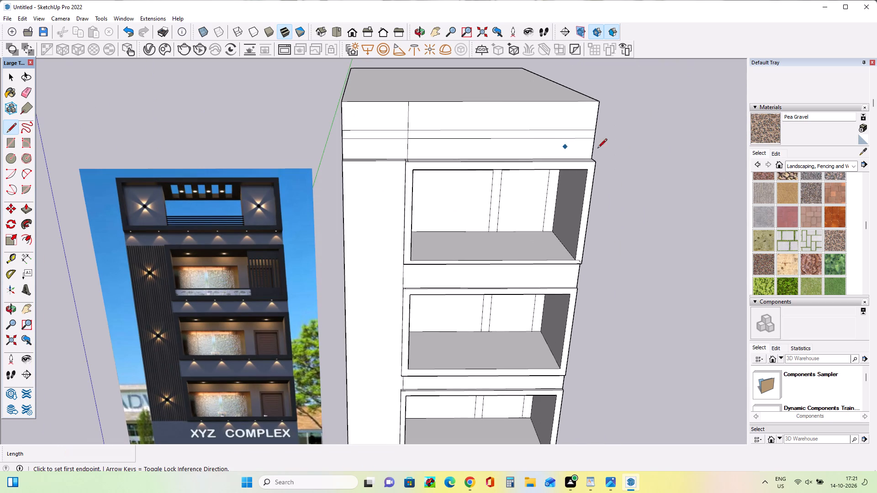
{"action": "scroll", "coordinate": [620, 130], "scroll_direction": "down", "scroll_amount": 2}
{"action": "middle_click_drag", "start_coordinate": [620, 130], "coordinate": [618, 124]}
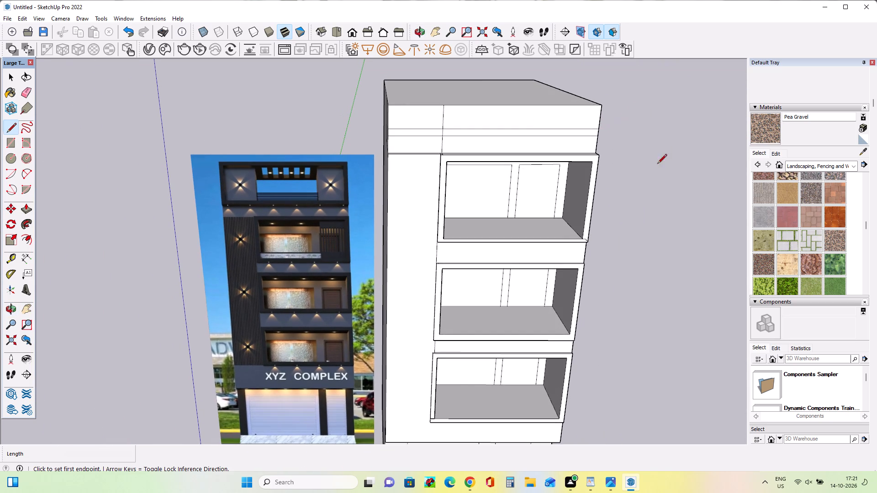
{"action": "scroll", "coordinate": [496, 166], "scroll_direction": "down", "scroll_amount": 8}
{"action": "middle_click_drag", "start_coordinate": [565, 197], "coordinate": [510, 134]}
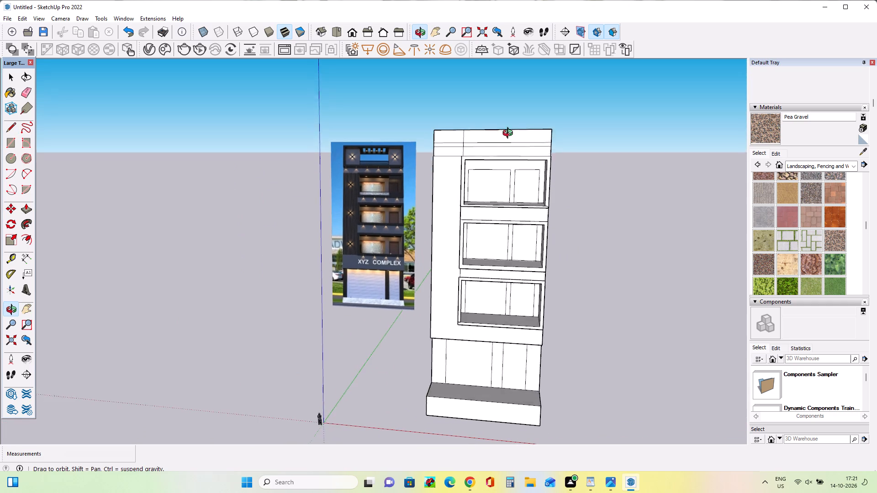
{"action": "middle_click_drag", "start_coordinate": [510, 134], "coordinate": [510, 132]}
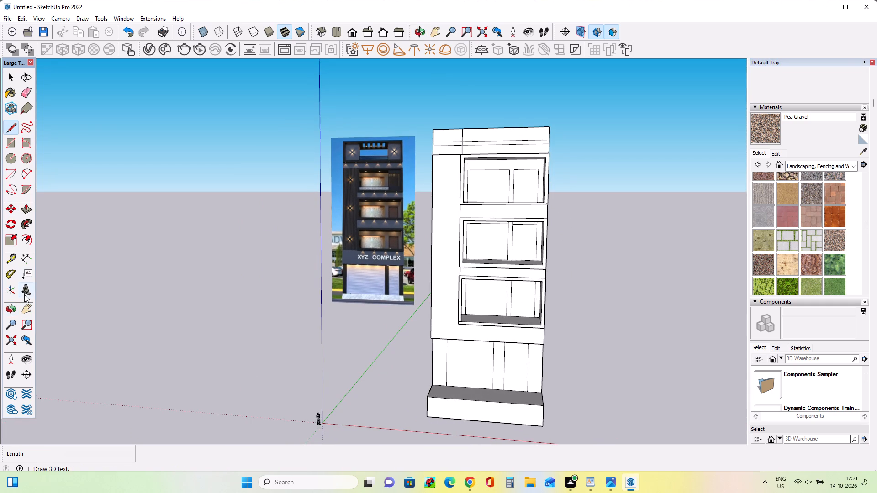
{"action": "left_click", "coordinate": [23, 312]}
{"action": "left_click_drag", "start_coordinate": [142, 179], "coordinate": [55, 189]}
{"action": "middle_click_drag", "start_coordinate": [334, 254], "coordinate": [364, 310]}
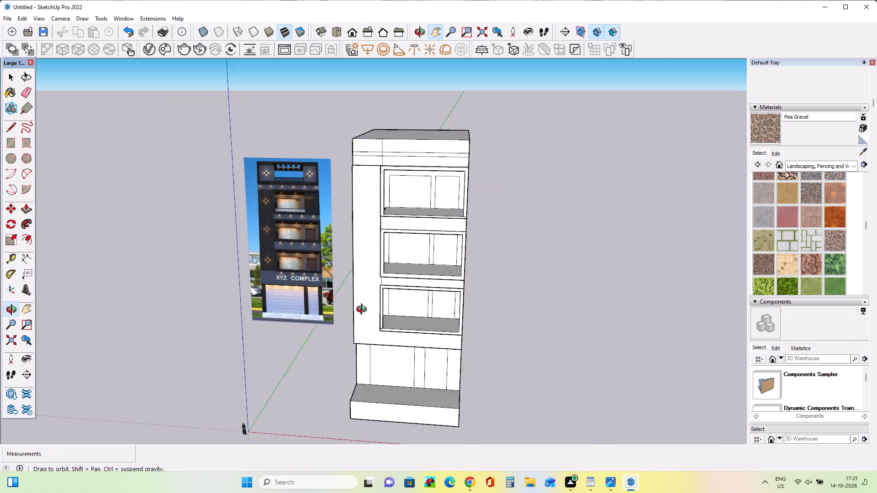
{"action": "middle_click_drag", "start_coordinate": [364, 310], "coordinate": [389, 388]}
{"action": "scroll", "coordinate": [454, 85], "scroll_direction": "up", "scroll_amount": 3}
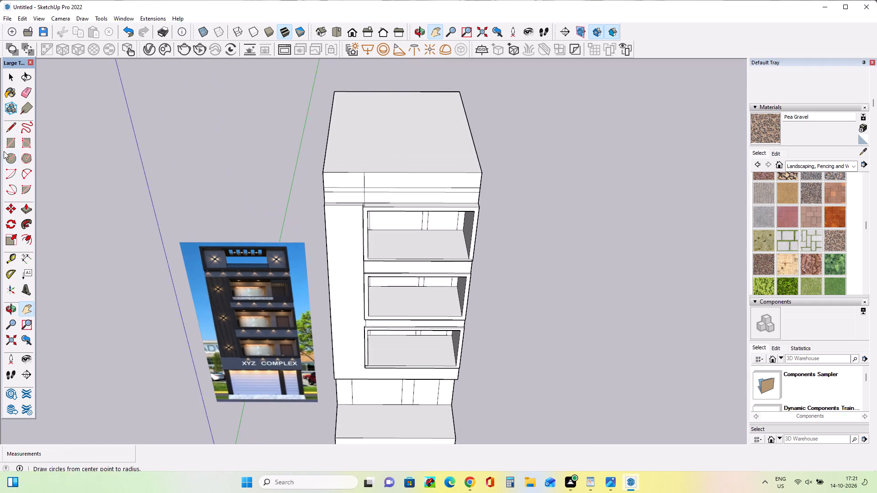
{"action": "left_click", "coordinate": [29, 215]}
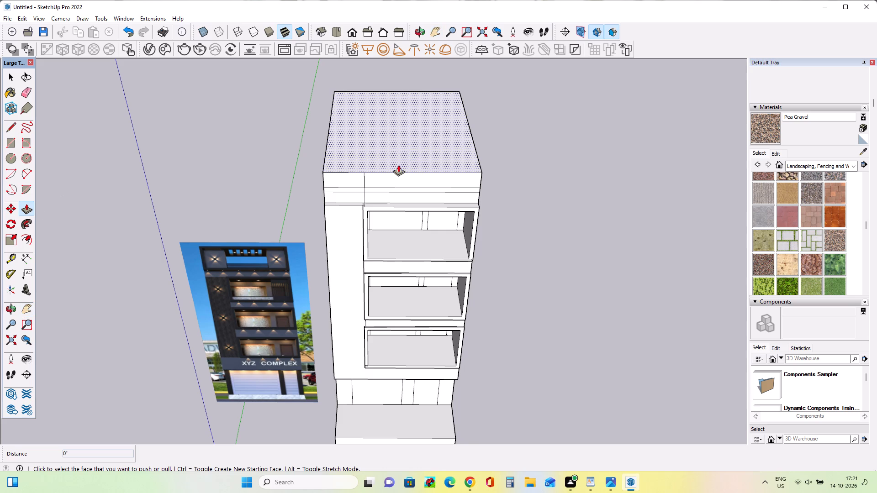
{"action": "left_click", "coordinate": [400, 158]}
{"action": "left_click", "coordinate": [405, 129]}
{"action": "middle_click_drag", "start_coordinate": [423, 187], "coordinate": [439, 160]}
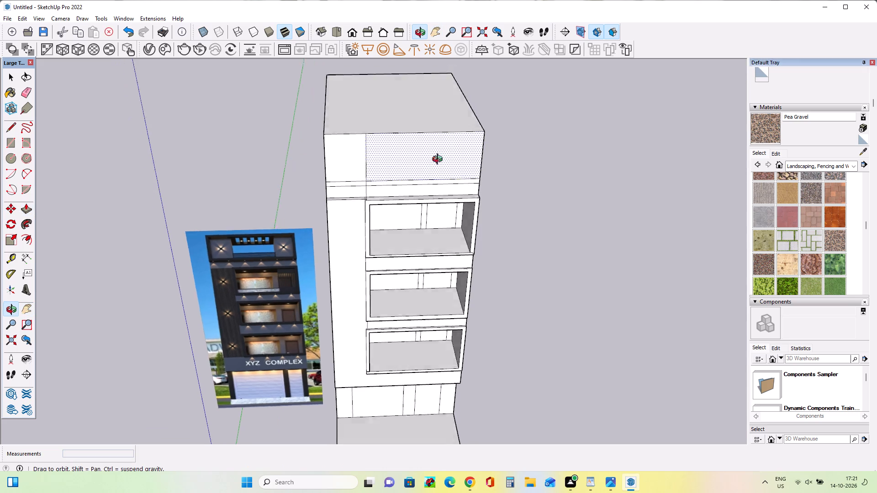
{"action": "middle_click_drag", "start_coordinate": [439, 160], "coordinate": [443, 92]}
{"action": "scroll", "coordinate": [382, 133], "scroll_direction": "up", "scroll_amount": 2}
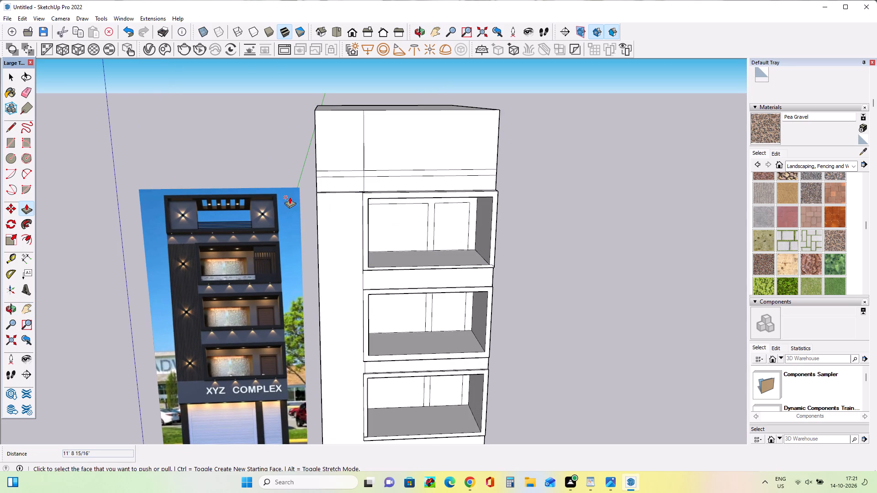
Draw a vertical line about 17' 10 7/8" tall near the right side of the top storey's front, from the upper band line to the roof edge.
{"action": "left_click", "coordinate": [11, 131]}
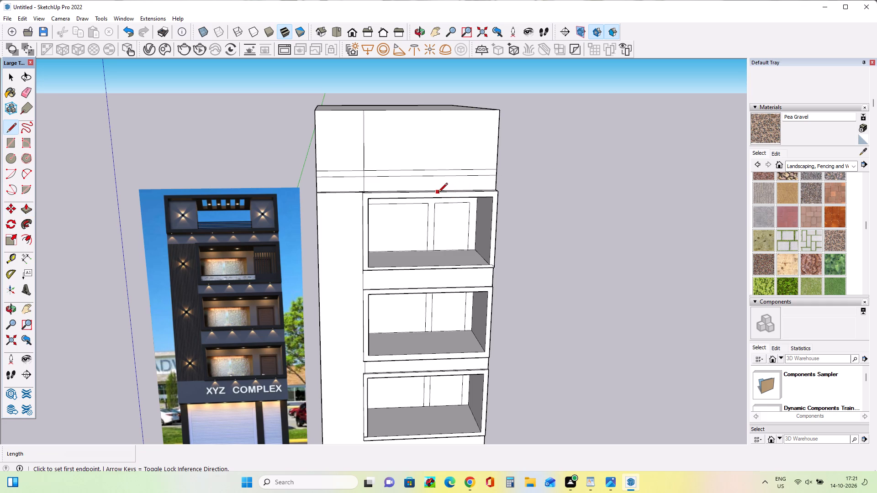
{"action": "middle_click_drag", "start_coordinate": [456, 204], "coordinate": [445, 162]}
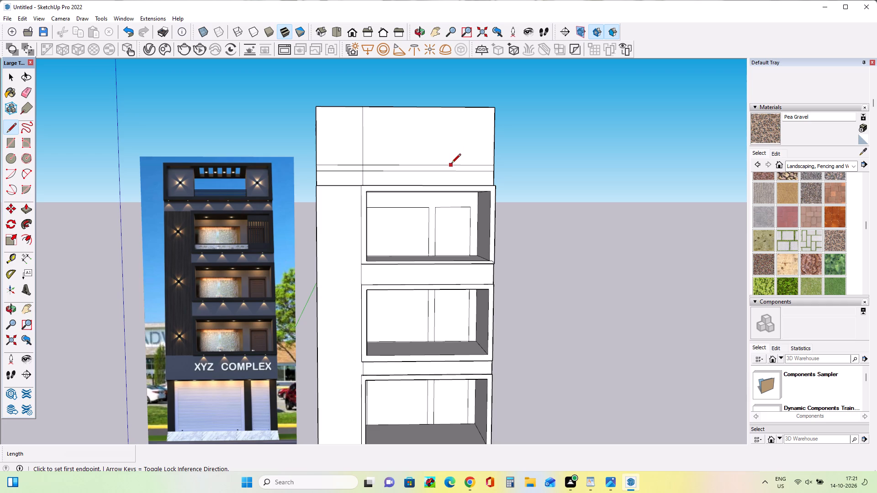
{"action": "left_click", "coordinate": [453, 164]}
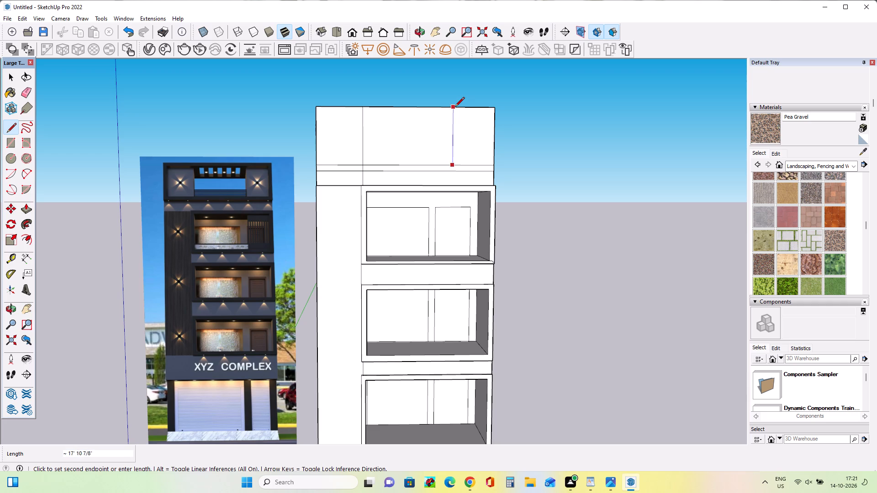
{"action": "left_click", "coordinate": [454, 111]}
{"action": "middle_click_drag", "start_coordinate": [528, 197], "coordinate": [516, 198]}
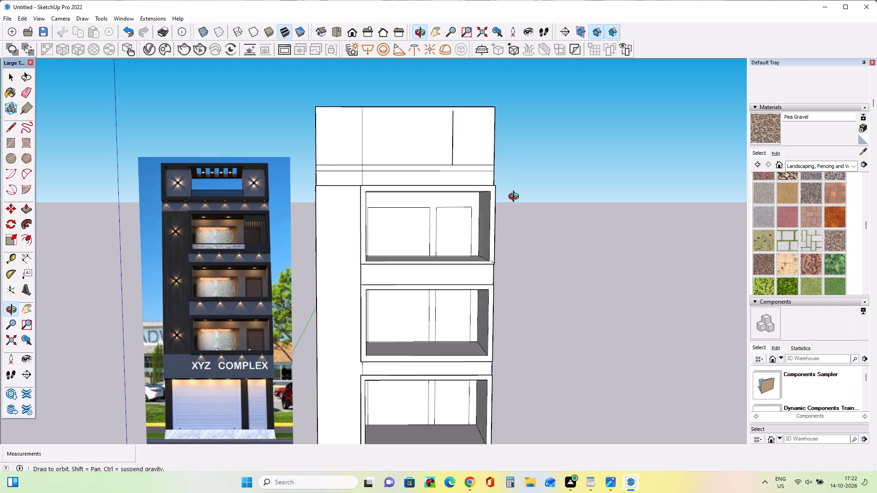
{"action": "middle_click_drag", "start_coordinate": [516, 198], "coordinate": [472, 198]}
{"action": "scroll", "coordinate": [460, 107], "scroll_direction": "up", "scroll_amount": 11}
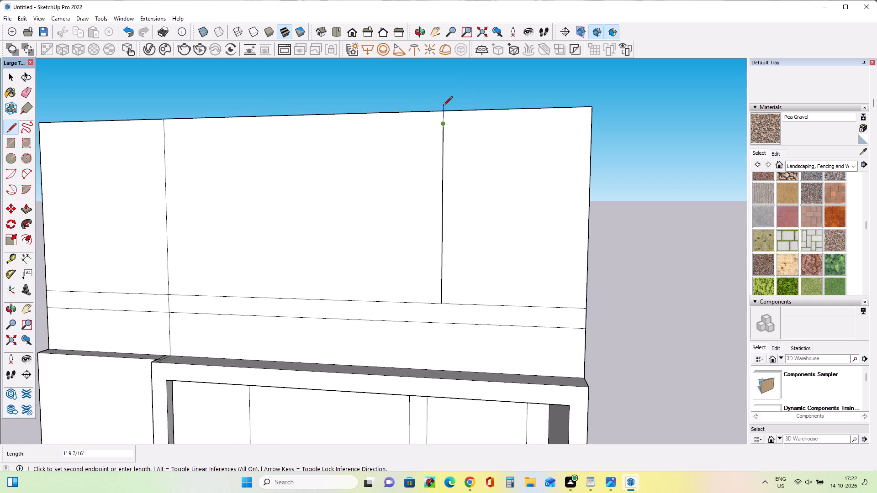
{"action": "left_click", "coordinate": [443, 112]}
Draw a rectangular strip about 17' 10 7/8" by 1' 11 11/16" along the left edge of the top storey's front.
{"action": "scroll", "coordinate": [518, 150], "scroll_direction": "down", "scroll_amount": 9}
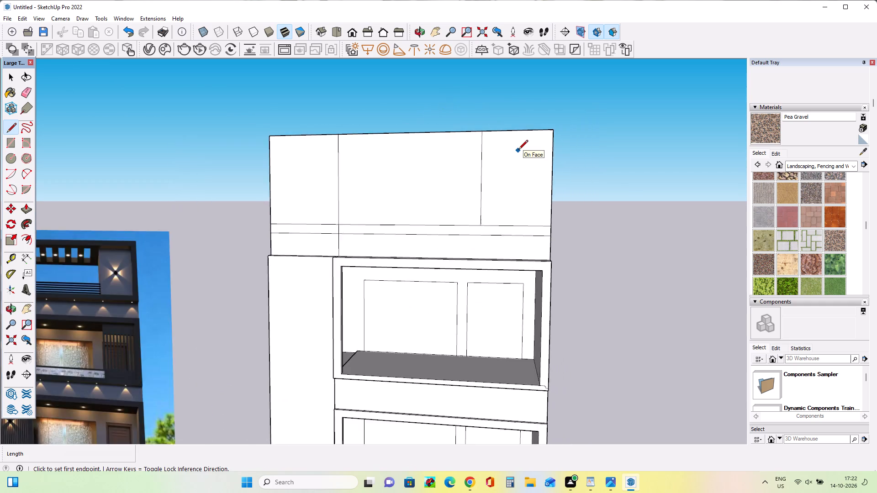
{"action": "scroll", "coordinate": [518, 150], "scroll_direction": "down", "scroll_amount": 3}
{"action": "middle_click_drag", "start_coordinate": [501, 199], "coordinate": [533, 212]}
{"action": "scroll", "coordinate": [414, 193], "scroll_direction": "up", "scroll_amount": 3}
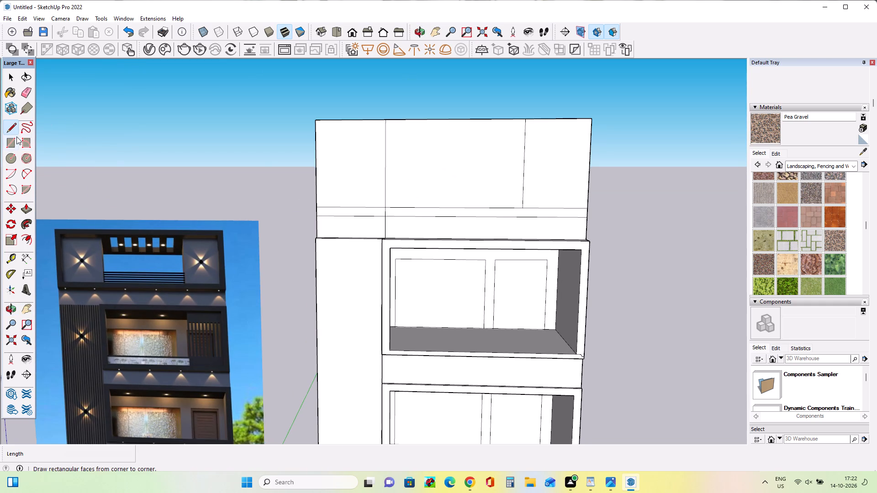
{"action": "left_click", "coordinate": [16, 136]}
{"action": "middle_click_drag", "start_coordinate": [365, 200], "coordinate": [333, 248]}
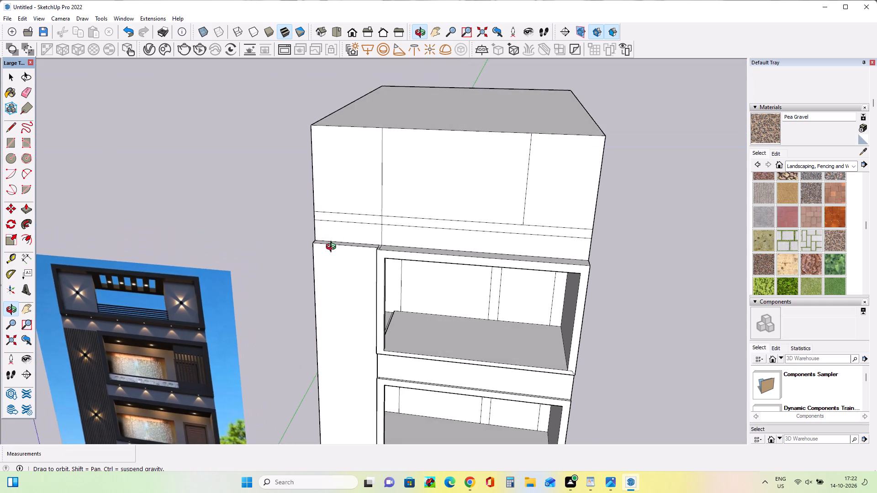
{"action": "middle_click_drag", "start_coordinate": [333, 248], "coordinate": [332, 218]}
{"action": "middle_click_drag", "start_coordinate": [460, 220], "coordinate": [491, 236]}
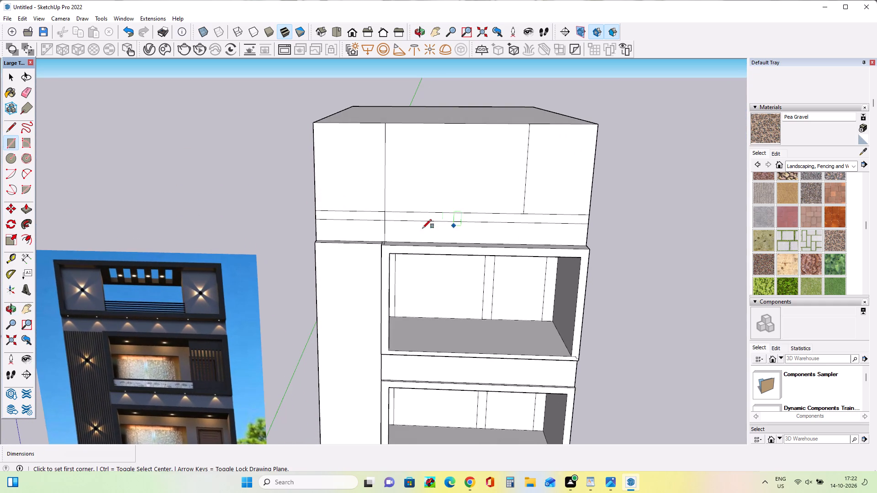
{"action": "scroll", "coordinate": [376, 231], "scroll_direction": "up", "scroll_amount": 2}
{"action": "scroll", "coordinate": [415, 224], "scroll_direction": "down", "scroll_amount": 3}
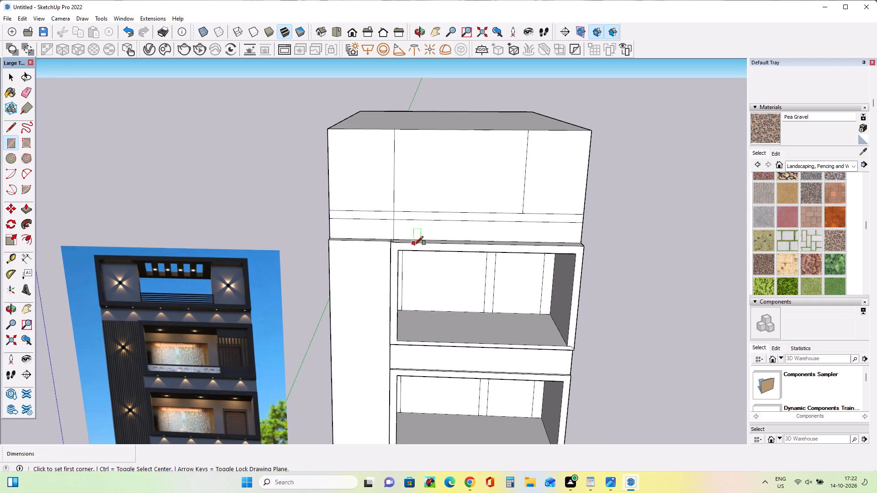
{"action": "left_click", "coordinate": [328, 209]}
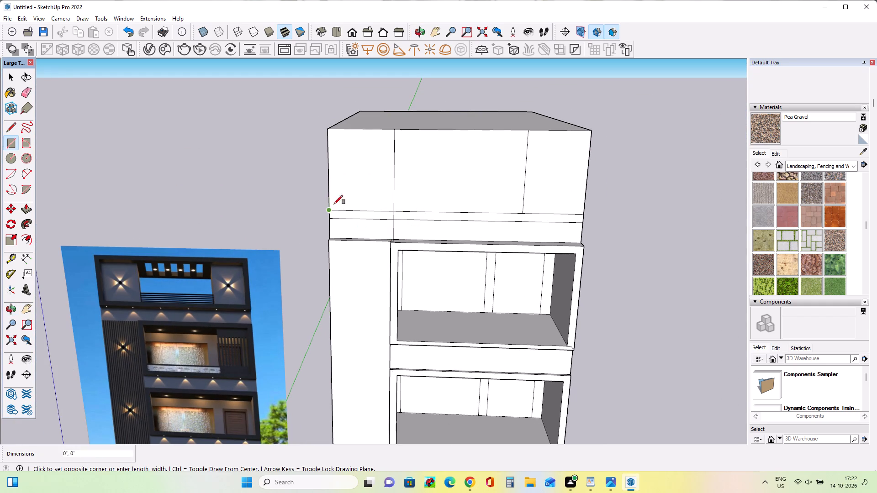
{"action": "left_click", "coordinate": [337, 130]}
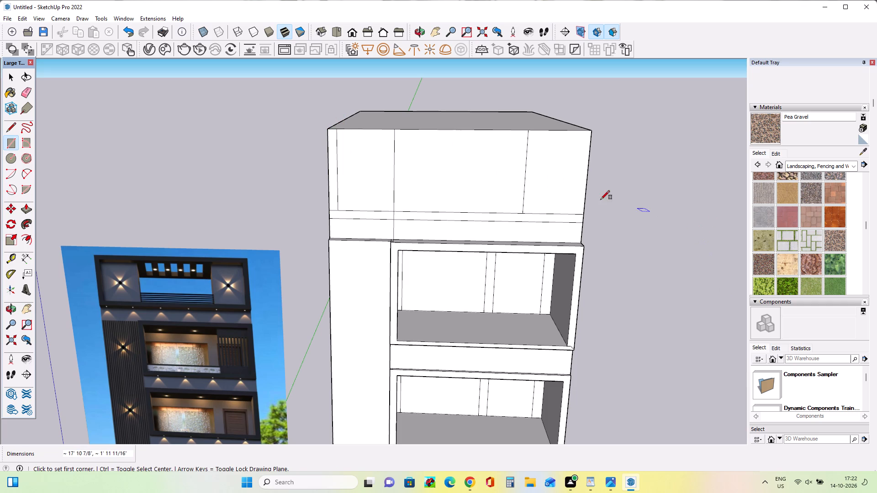
Draw border strips along the top storey front's top edge, about 2' 4 7/16" high, and right edge, about 1' 11 1/16" wide.
{"action": "left_click", "coordinate": [331, 130]}
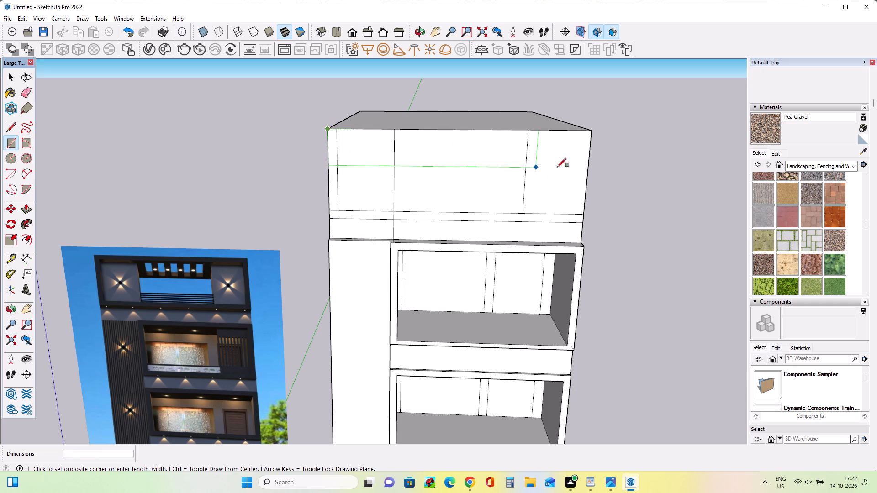
{"action": "left_click", "coordinate": [590, 142]}
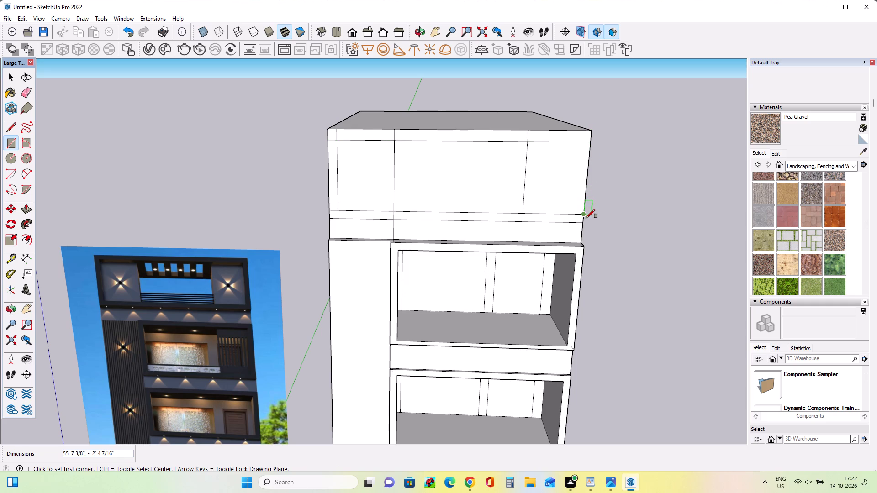
{"action": "left_click", "coordinate": [581, 217]}
{"action": "left_click", "coordinate": [582, 129]}
Erase the line segments crossing the top border strip and its two corners so the top and side borders join.
{"action": "middle_click_drag", "start_coordinate": [601, 214], "coordinate": [615, 199]}
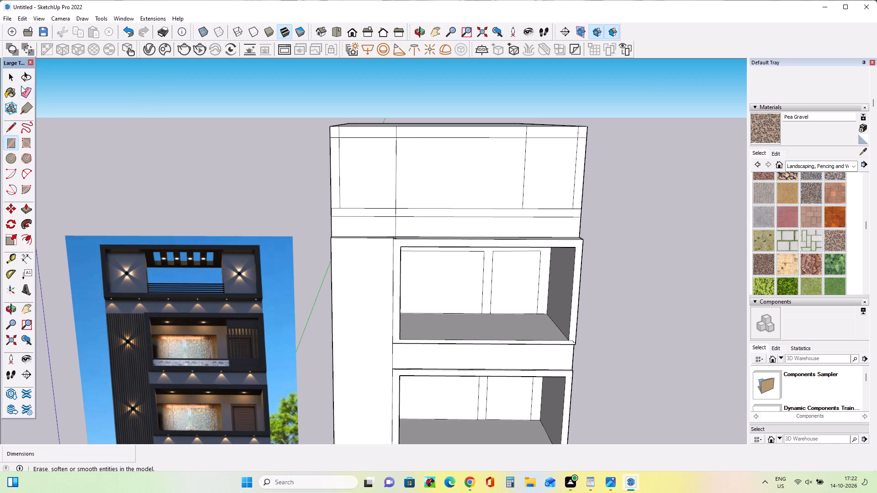
{"action": "left_click", "coordinate": [23, 87]}
{"action": "left_click_drag", "start_coordinate": [336, 132], "coordinate": [354, 131]}
{"action": "left_click_drag", "start_coordinate": [390, 131], "coordinate": [413, 131]}
{"action": "left_click_drag", "start_coordinate": [394, 132], "coordinate": [398, 130]}
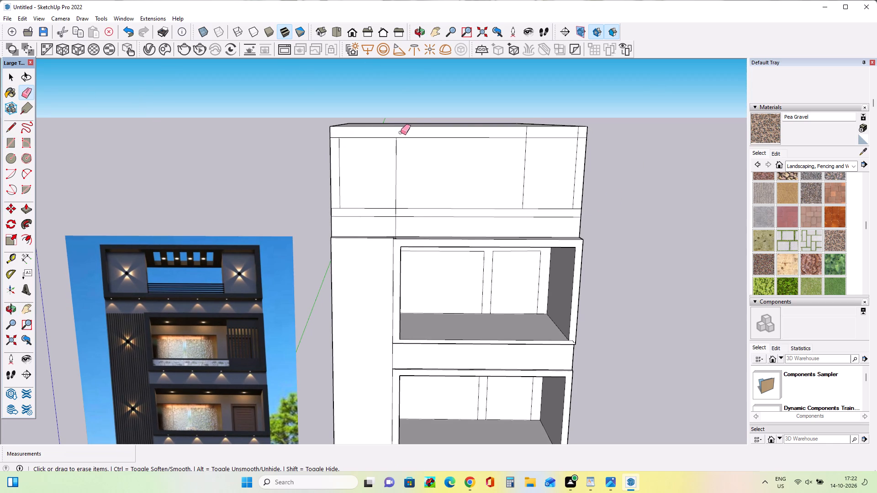
{"action": "left_click_drag", "start_coordinate": [525, 131], "coordinate": [531, 131]}
{"action": "left_click", "coordinate": [577, 133]}
{"action": "left_click", "coordinate": [584, 138]}
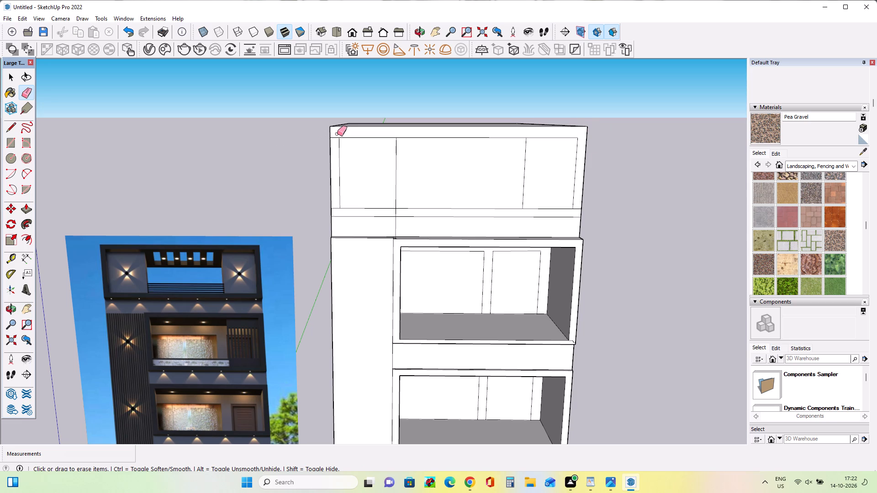
{"action": "left_click", "coordinate": [336, 138]}
Erase the segments separating the side borders from the bottom border, and the vertical line continuing below the left panel divider.
{"action": "left_click", "coordinate": [28, 89]}
{"action": "scroll", "coordinate": [344, 220], "scroll_direction": "up", "scroll_amount": 2}
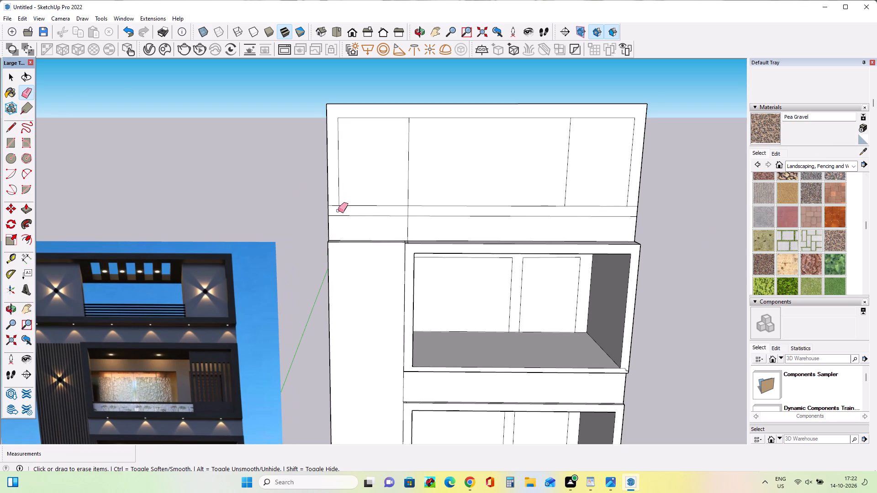
{"action": "scroll", "coordinate": [351, 219], "scroll_direction": "down", "scroll_amount": 1}
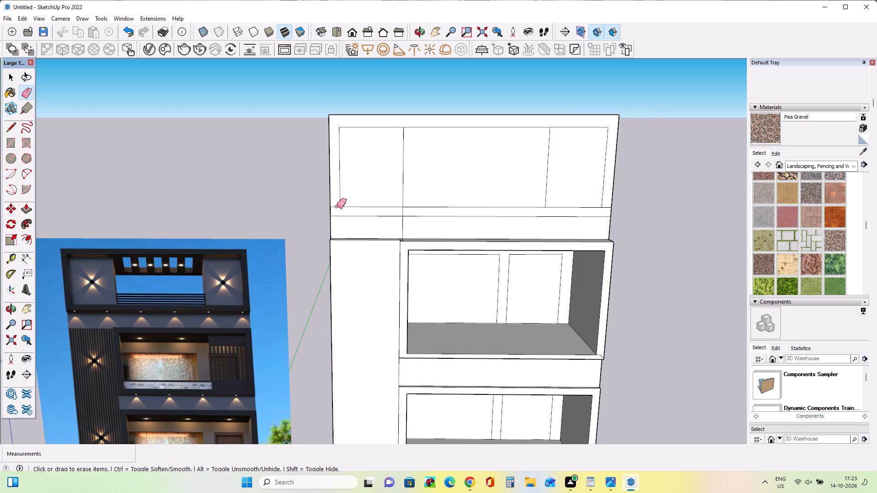
{"action": "left_click", "coordinate": [337, 206]}
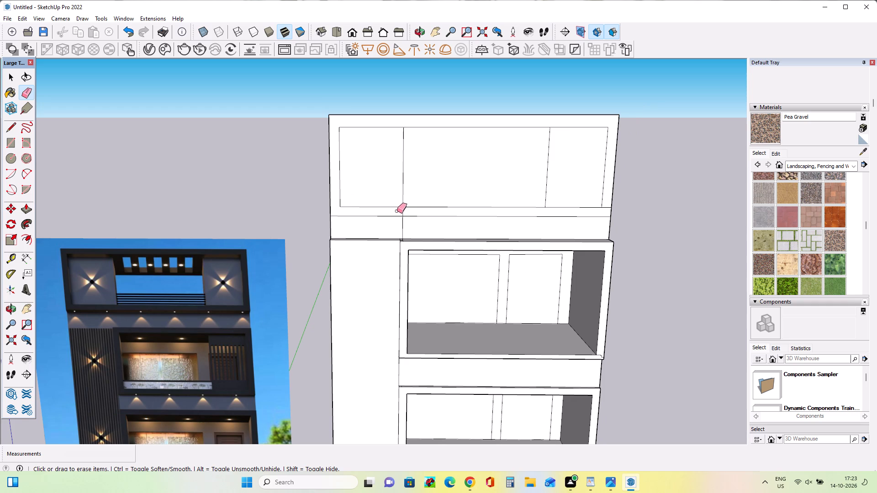
{"action": "left_click", "coordinate": [401, 210]}
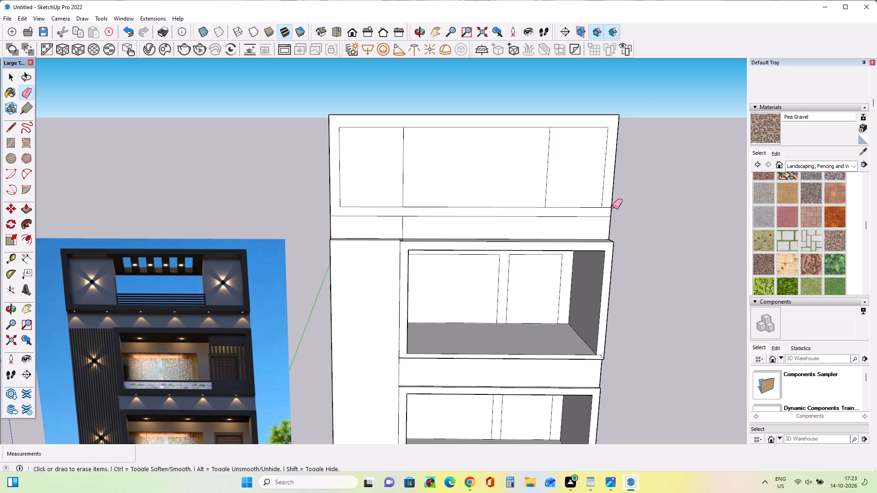
{"action": "left_click", "coordinate": [609, 208]}
{"action": "left_click_drag", "start_coordinate": [402, 226], "coordinate": [408, 226]}
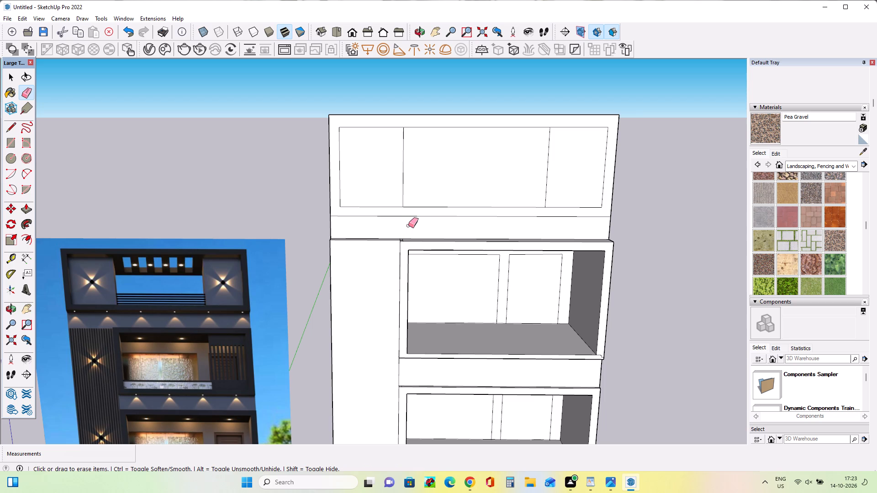
Push/Pull the top storey's rectangular border frame outward 1' 2 5/8".
{"action": "middle_click_drag", "start_coordinate": [405, 231], "coordinate": [404, 219]}
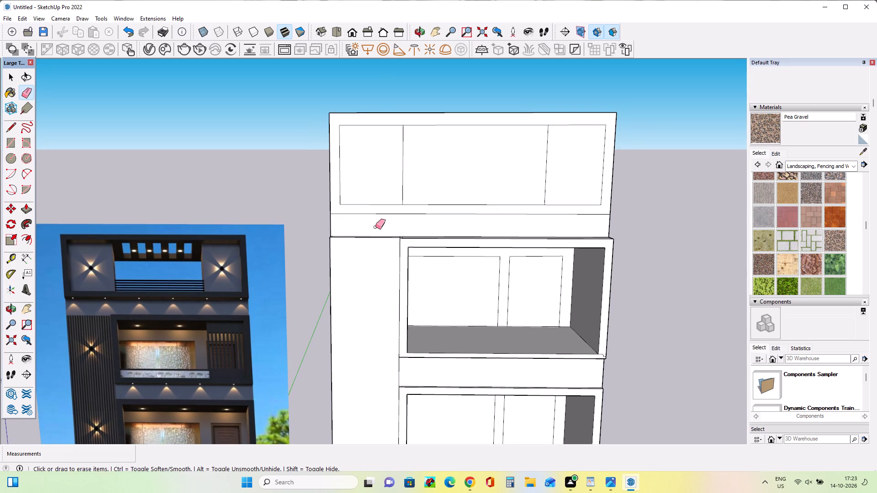
{"action": "middle_click_drag", "start_coordinate": [385, 219], "coordinate": [375, 227]}
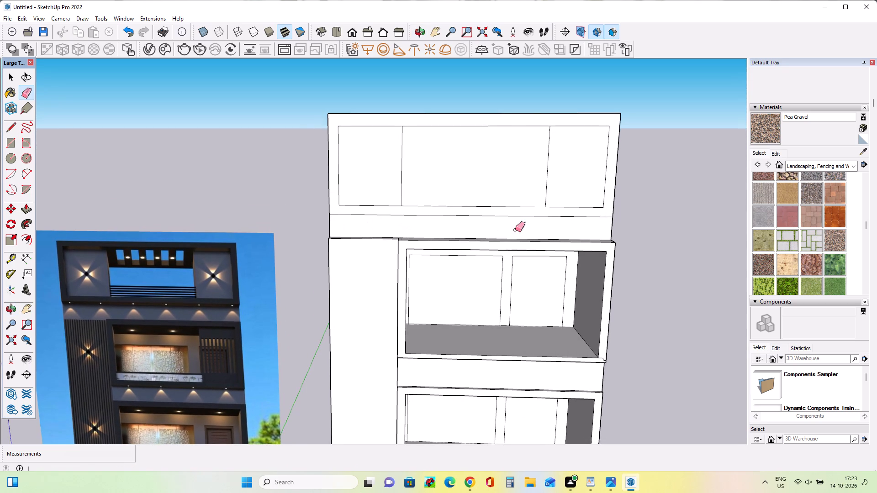
{"action": "middle_click_drag", "start_coordinate": [515, 230], "coordinate": [510, 230]}
{"action": "left_click", "coordinate": [19, 206]}
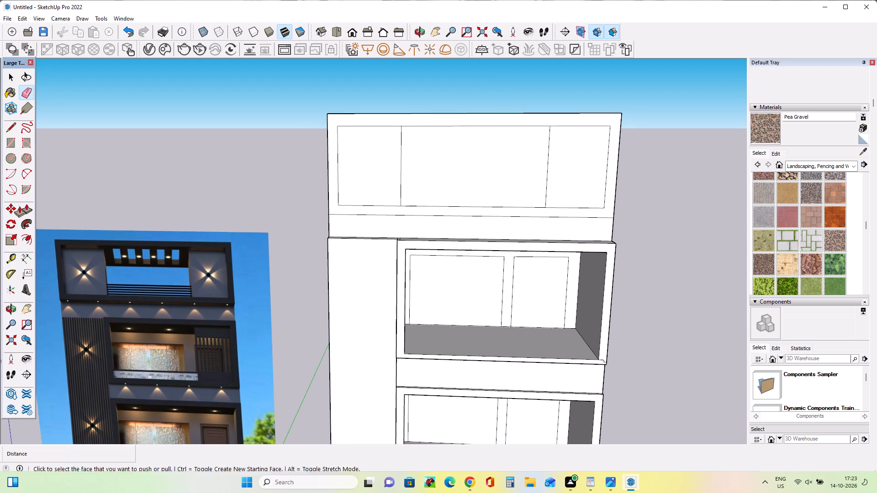
{"action": "left_click", "coordinate": [333, 178]}
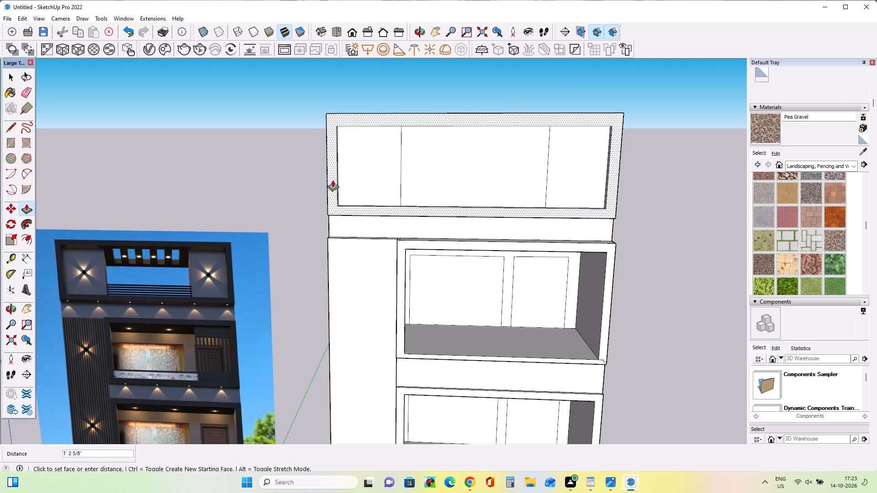
{"action": "left_click", "coordinate": [333, 180]}
Draw four evenly spaced horizontal strips, about 9" high and 28' 1 13/16" wide, across the lower part of the top storey's middle panel.
{"action": "middle_click_drag", "start_coordinate": [562, 286], "coordinate": [560, 278]}
{"action": "middle_click", "coordinate": [459, 233]}
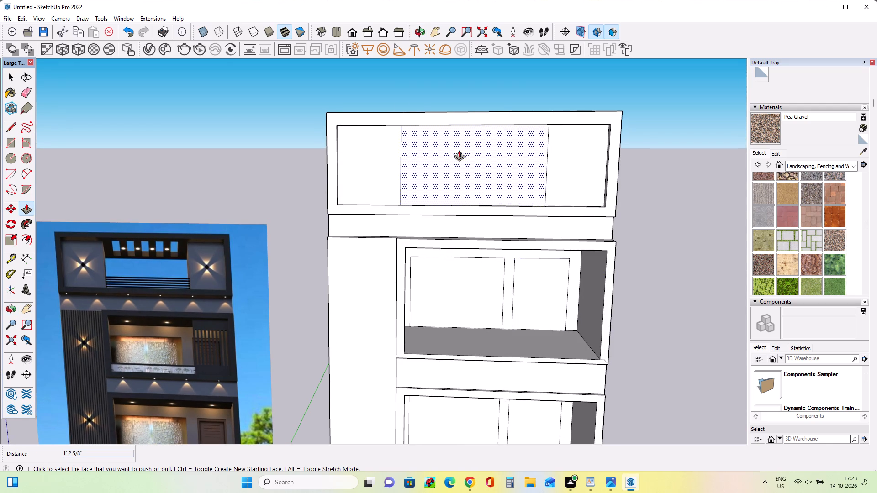
{"action": "left_click", "coordinate": [7, 145]}
{"action": "scroll", "coordinate": [373, 213], "scroll_direction": "up", "scroll_amount": 1}
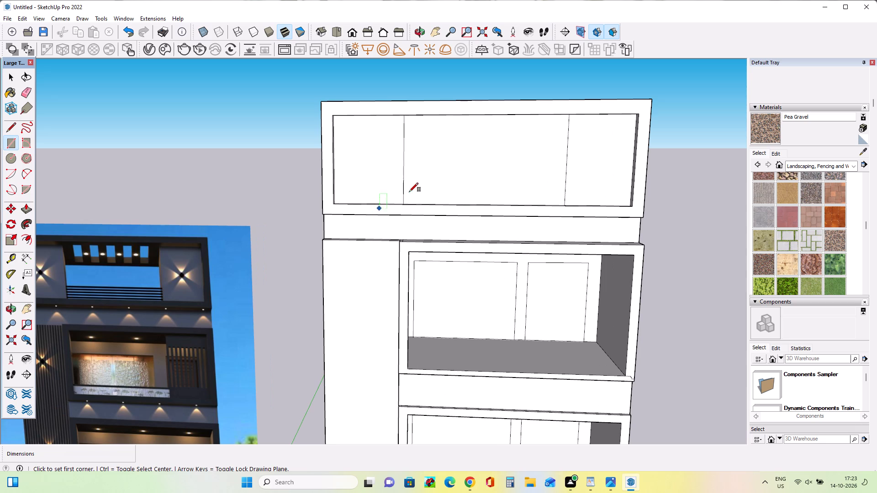
{"action": "left_click", "coordinate": [405, 199]}
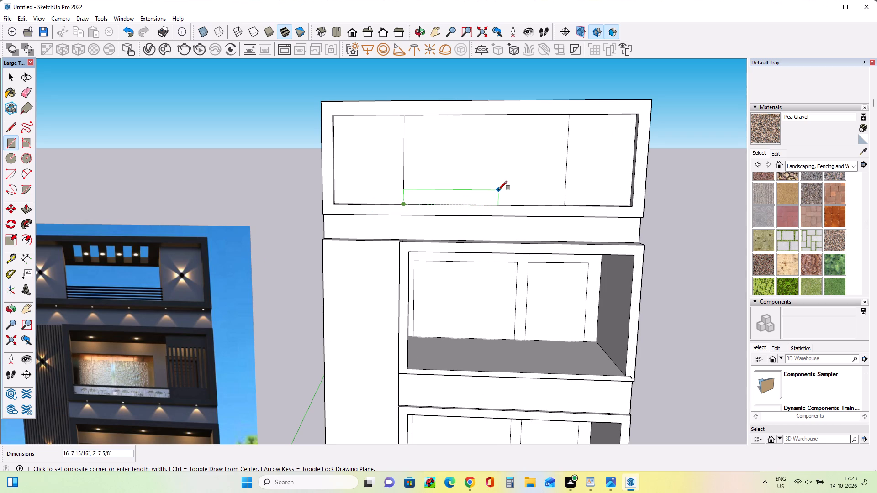
{"action": "scroll", "coordinate": [565, 195], "scroll_direction": "up", "scroll_amount": 3}
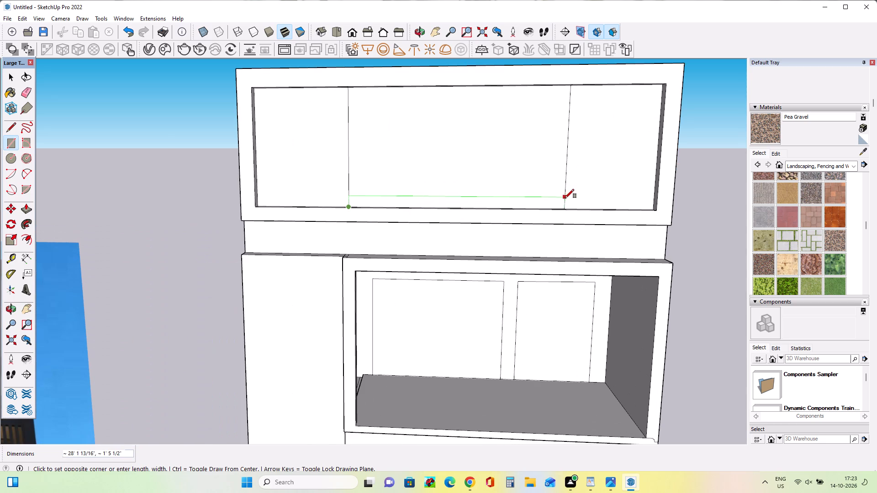
{"action": "left_click", "coordinate": [565, 203]}
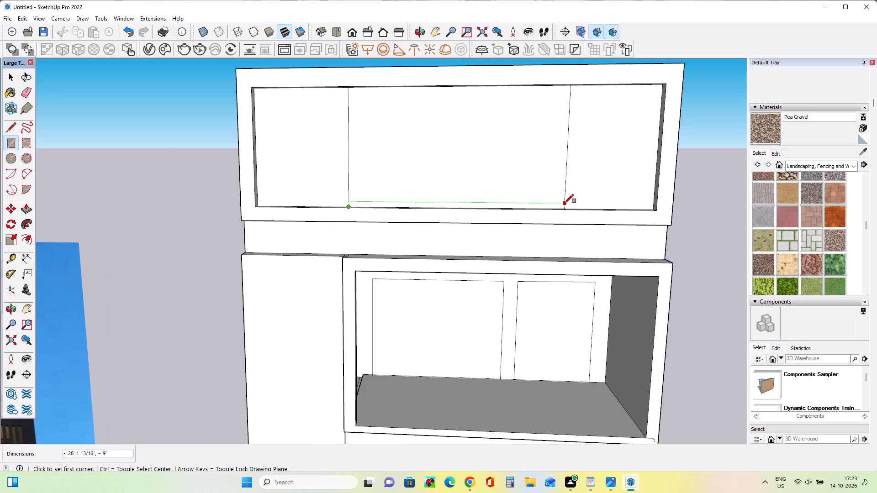
{"action": "left_click", "coordinate": [565, 198]}
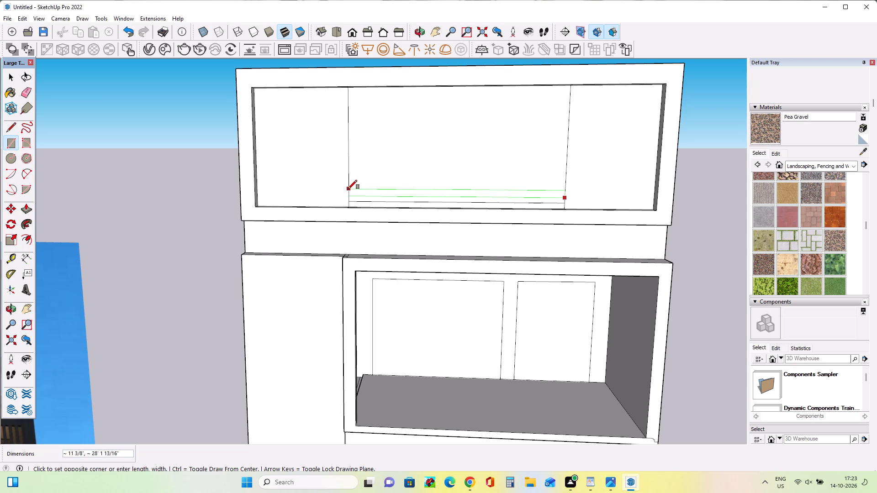
{"action": "left_click", "coordinate": [348, 190]}
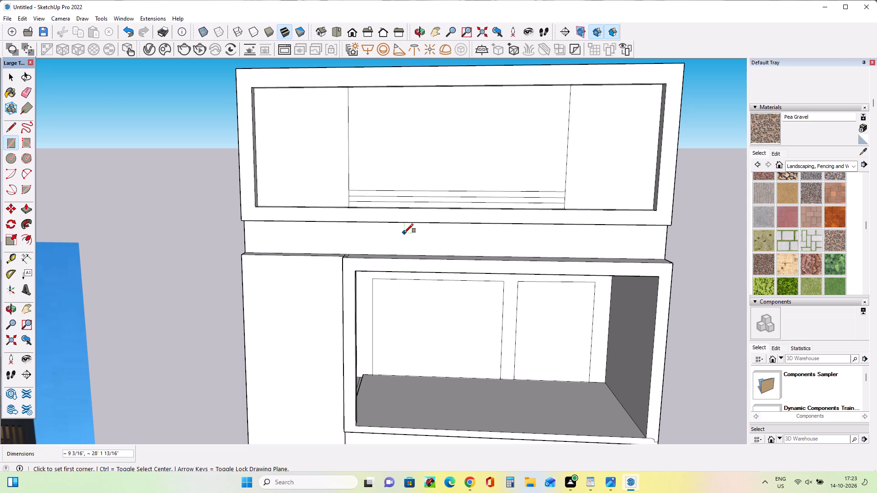
{"action": "scroll", "coordinate": [347, 184], "scroll_direction": "up", "scroll_amount": 1}
{"action": "left_click", "coordinate": [347, 185]}
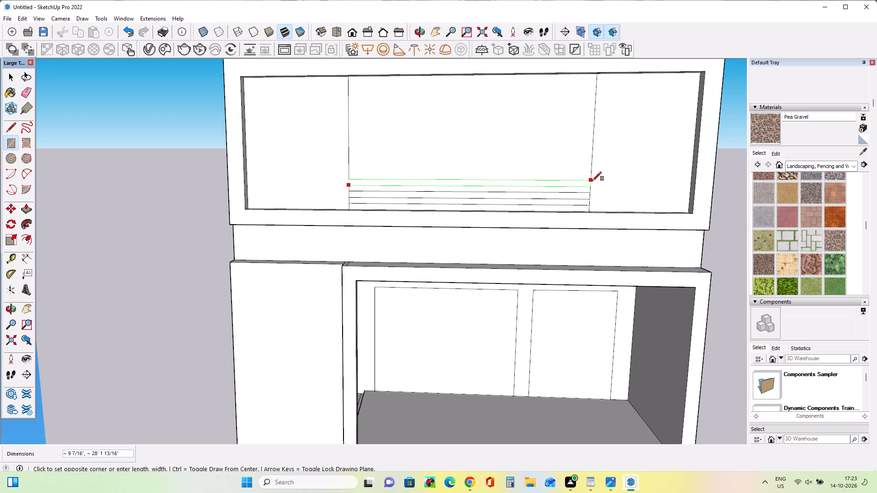
{"action": "left_click", "coordinate": [592, 180]}
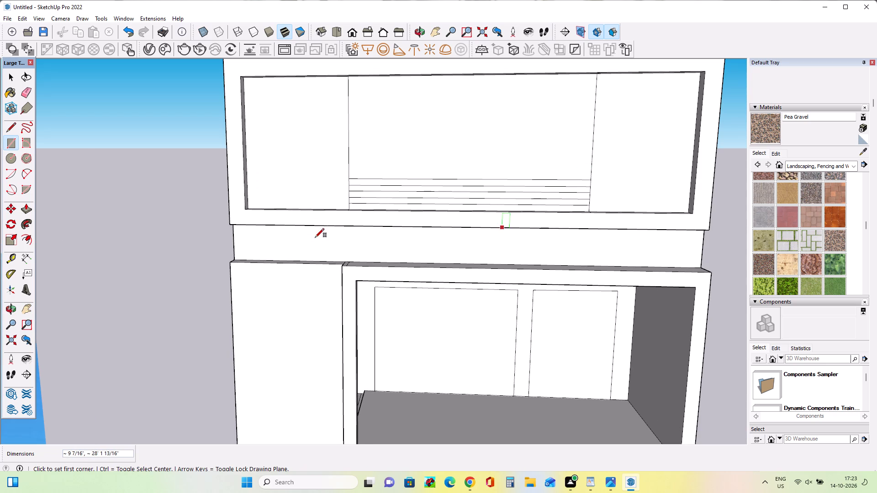
{"action": "left_click", "coordinate": [350, 173]}
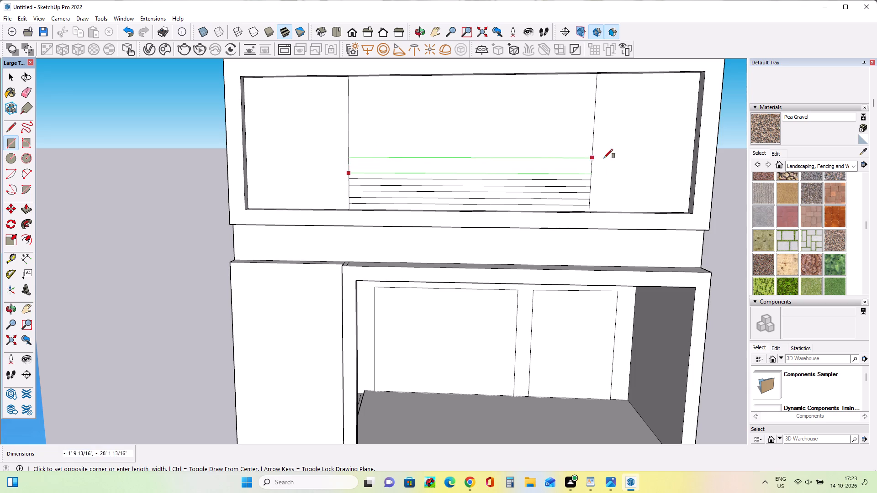
{"action": "left_click", "coordinate": [590, 168]}
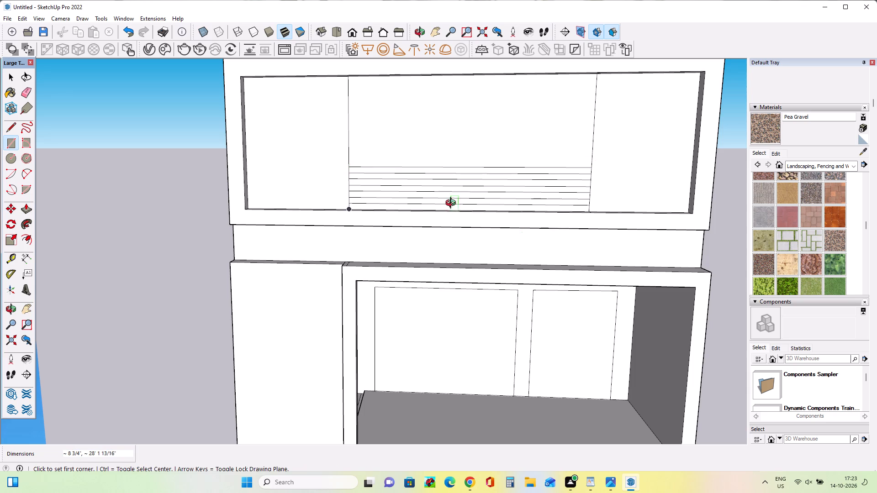
Push/Pull the three gaps between the four horizontal strips inward, about 11' to 14' deep, so the strips form railing slats.
{"action": "middle_click_drag", "start_coordinate": [451, 207], "coordinate": [475, 189]}
{"action": "scroll", "coordinate": [475, 189], "scroll_direction": "down", "scroll_amount": 5}
{"action": "scroll", "coordinate": [440, 210], "scroll_direction": "up", "scroll_amount": 3}
{"action": "middle_click_drag", "start_coordinate": [440, 210], "coordinate": [442, 217]}
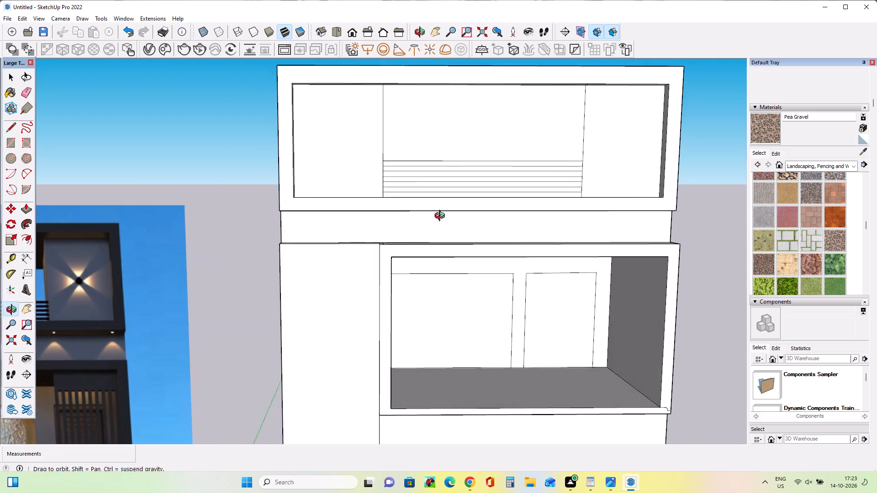
{"action": "middle_click_drag", "start_coordinate": [442, 217], "coordinate": [444, 225]}
{"action": "scroll", "coordinate": [395, 235], "scroll_direction": "up", "scroll_amount": 1}
{"action": "scroll", "coordinate": [395, 233], "scroll_direction": "down", "scroll_amount": 5}
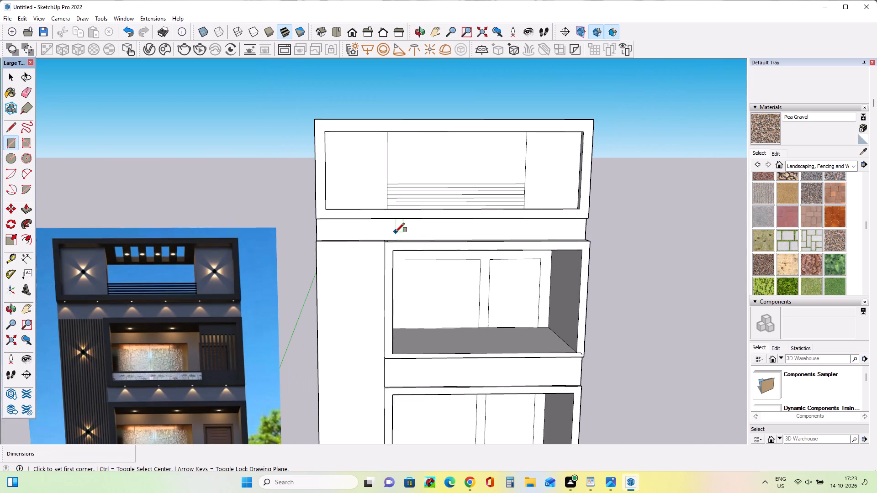
{"action": "scroll", "coordinate": [389, 213], "scroll_direction": "up", "scroll_amount": 3}
{"action": "middle_click_drag", "start_coordinate": [429, 216], "coordinate": [423, 221]}
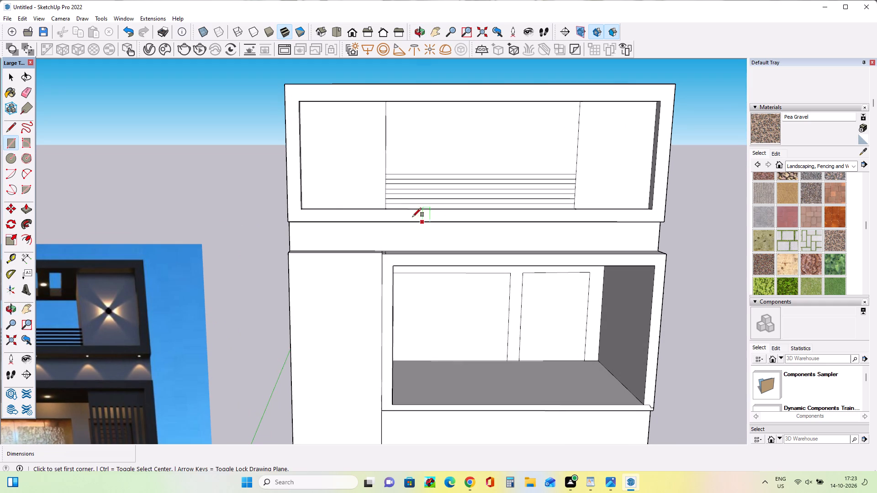
{"action": "left_click", "coordinate": [26, 212]}
{"action": "scroll", "coordinate": [394, 187], "scroll_direction": "up", "scroll_amount": 5}
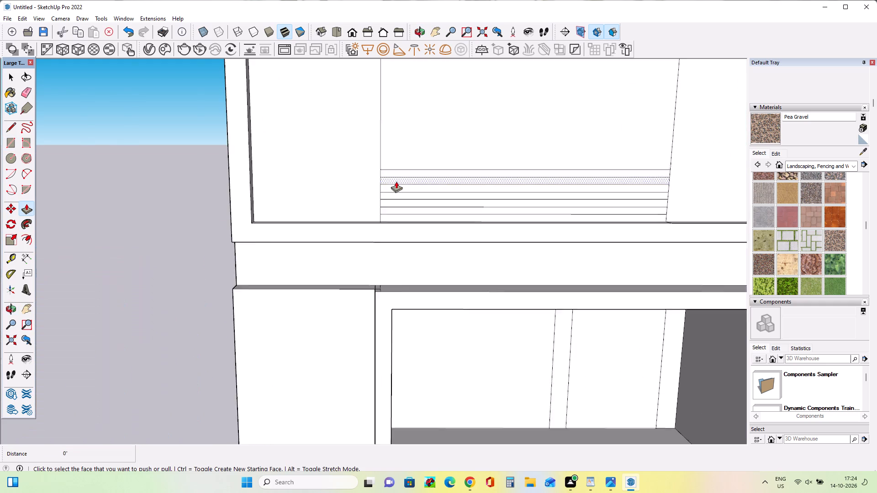
{"action": "scroll", "coordinate": [396, 181], "scroll_direction": "up", "scroll_amount": 1}
{"action": "left_click", "coordinate": [397, 181]}
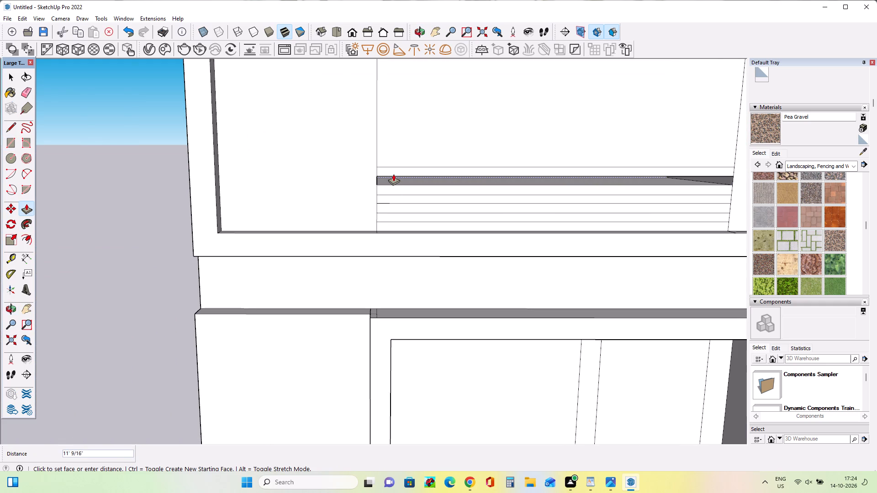
{"action": "left_click", "coordinate": [393, 174]}
{"action": "left_click", "coordinate": [402, 199]}
{"action": "left_click", "coordinate": [396, 188]}
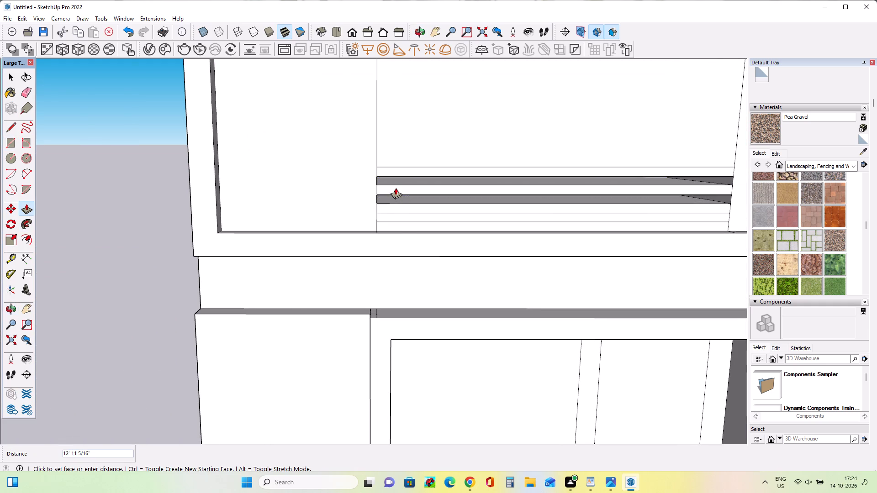
{"action": "left_click", "coordinate": [404, 216]}
{"action": "left_click", "coordinate": [401, 199]}
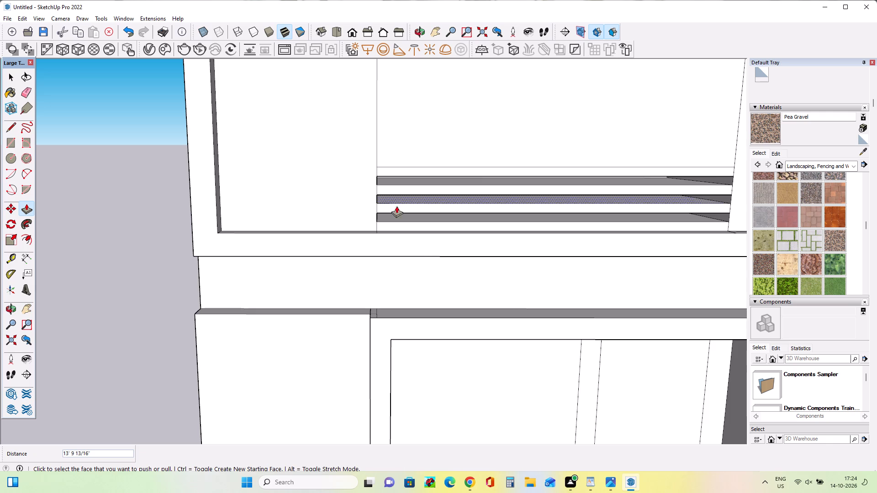
Draw a fifth horizontal strip about 8 3/16" high across the middle panel, one gap above the uppermost slat.
{"action": "scroll", "coordinate": [364, 218], "scroll_direction": "down", "scroll_amount": 4}
{"action": "scroll", "coordinate": [362, 214], "scroll_direction": "up", "scroll_amount": 1}
{"action": "scroll", "coordinate": [362, 214], "scroll_direction": "down", "scroll_amount": 6}
{"action": "scroll", "coordinate": [424, 208], "scroll_direction": "down", "scroll_amount": 1}
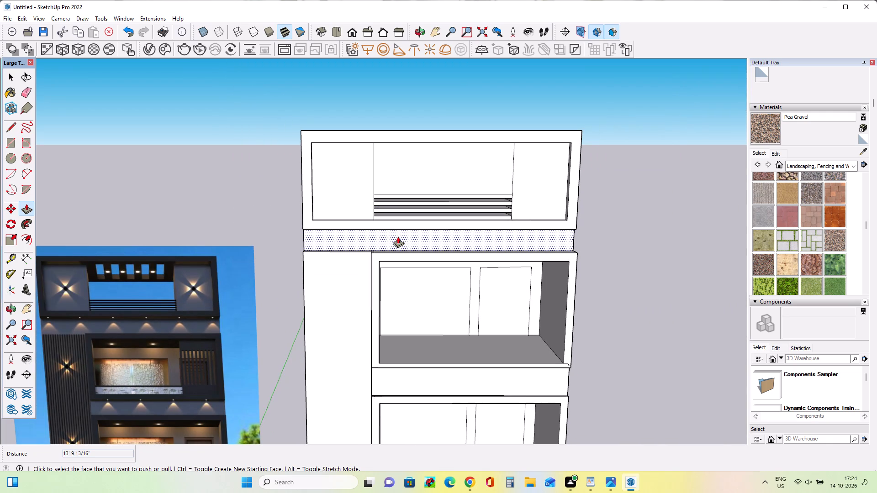
{"action": "scroll", "coordinate": [443, 206], "scroll_direction": "up", "scroll_amount": 3}
{"action": "middle_click_drag", "start_coordinate": [443, 205], "coordinate": [422, 182]}
{"action": "scroll", "coordinate": [419, 188], "scroll_direction": "up", "scroll_amount": 2}
{"action": "middle_click_drag", "start_coordinate": [423, 199], "coordinate": [429, 210]}
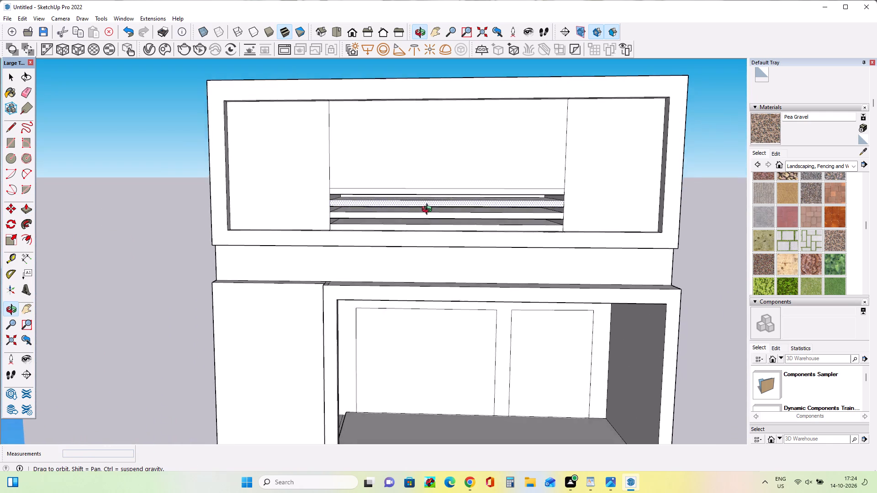
{"action": "middle_click_drag", "start_coordinate": [429, 210], "coordinate": [430, 212]}
{"action": "left_click", "coordinate": [7, 147]}
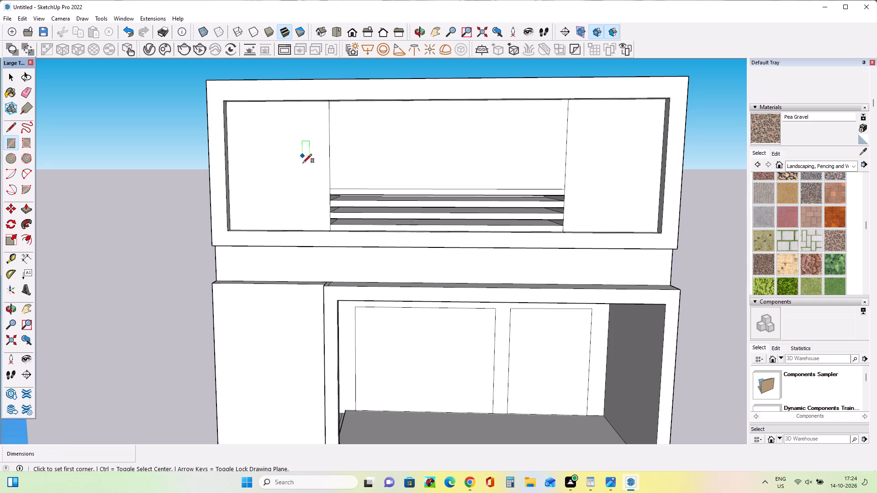
{"action": "left_click", "coordinate": [332, 183]}
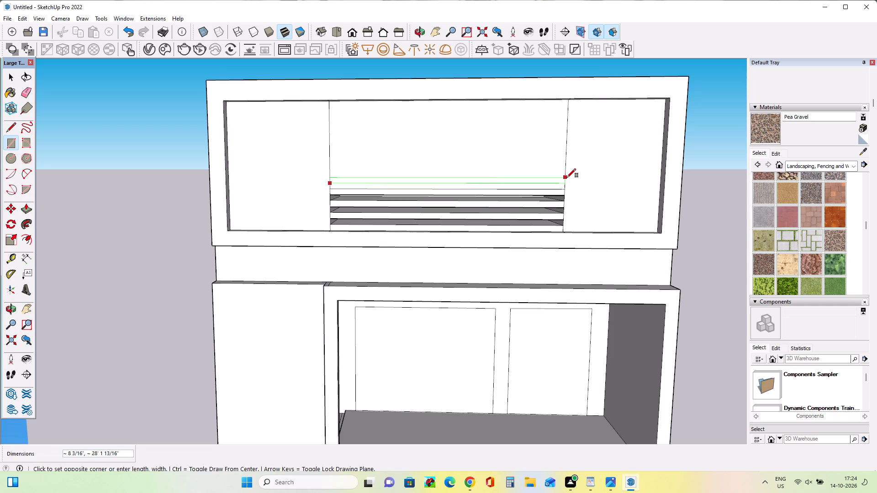
{"action": "left_click", "coordinate": [567, 178]}
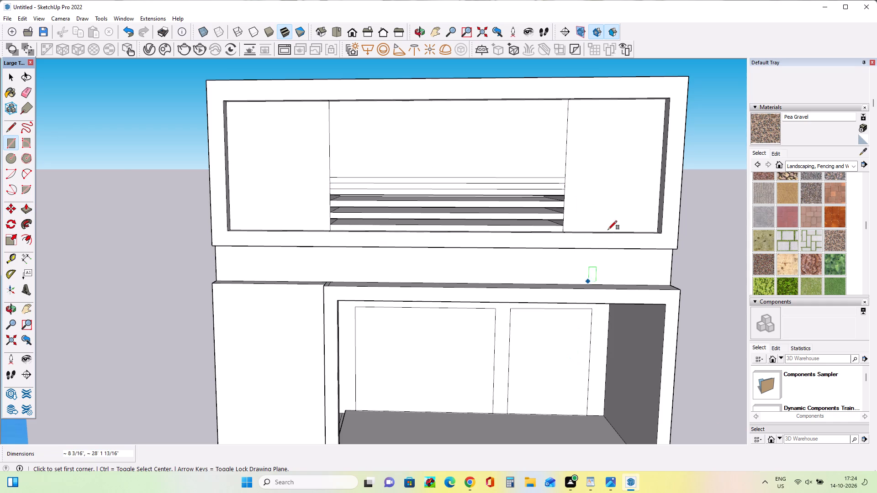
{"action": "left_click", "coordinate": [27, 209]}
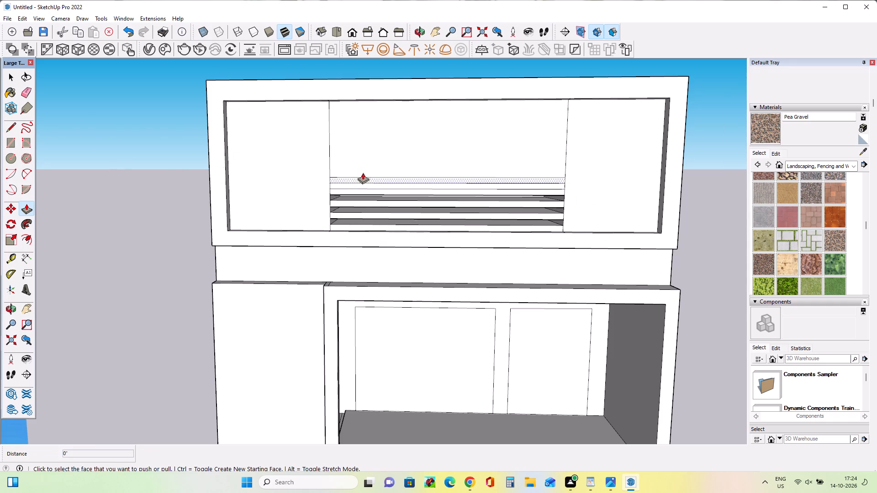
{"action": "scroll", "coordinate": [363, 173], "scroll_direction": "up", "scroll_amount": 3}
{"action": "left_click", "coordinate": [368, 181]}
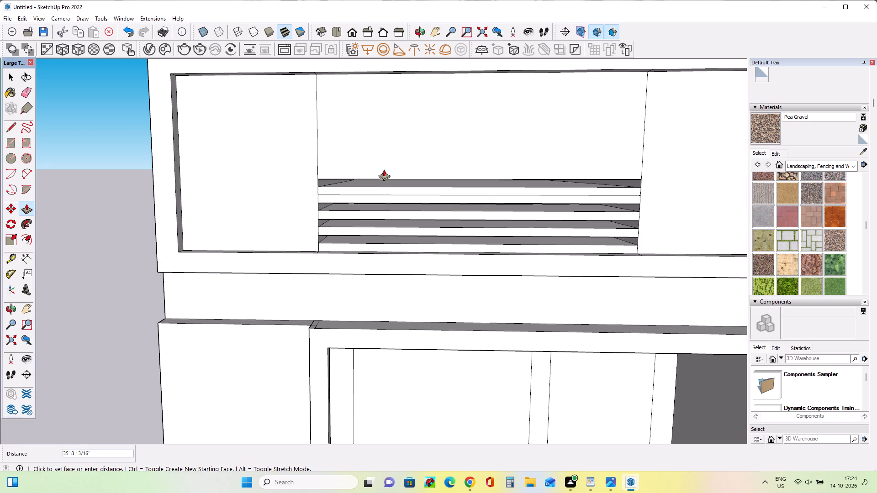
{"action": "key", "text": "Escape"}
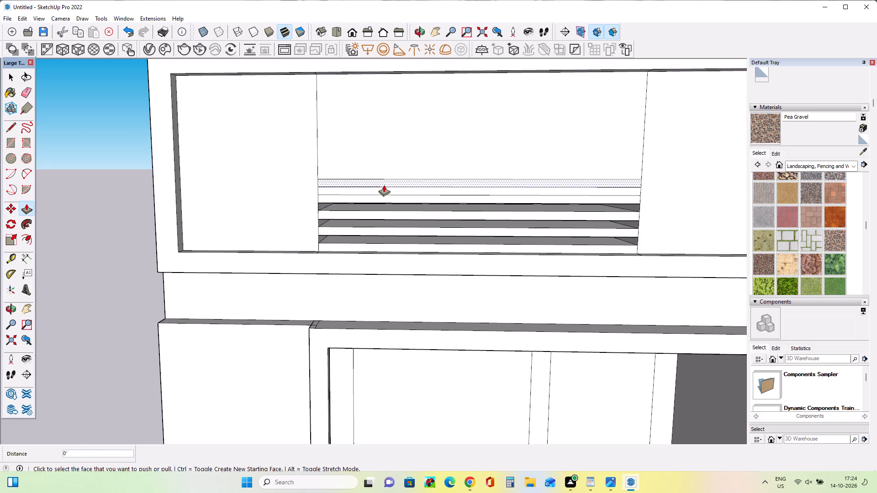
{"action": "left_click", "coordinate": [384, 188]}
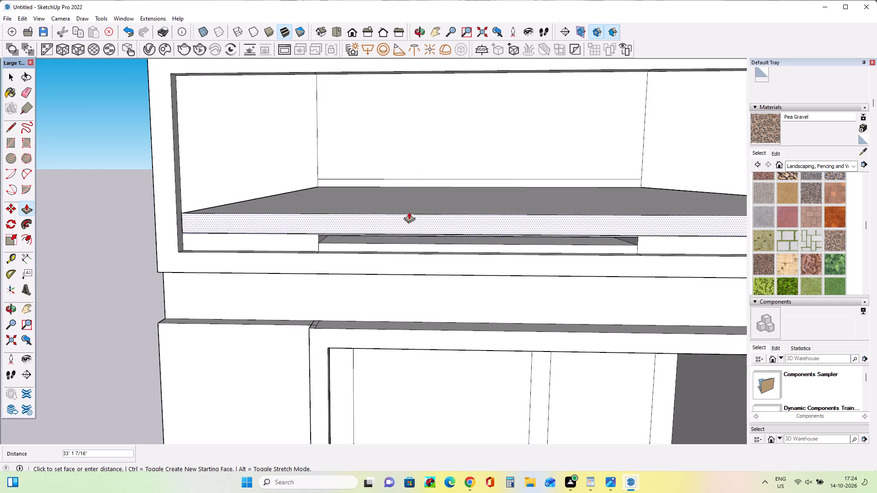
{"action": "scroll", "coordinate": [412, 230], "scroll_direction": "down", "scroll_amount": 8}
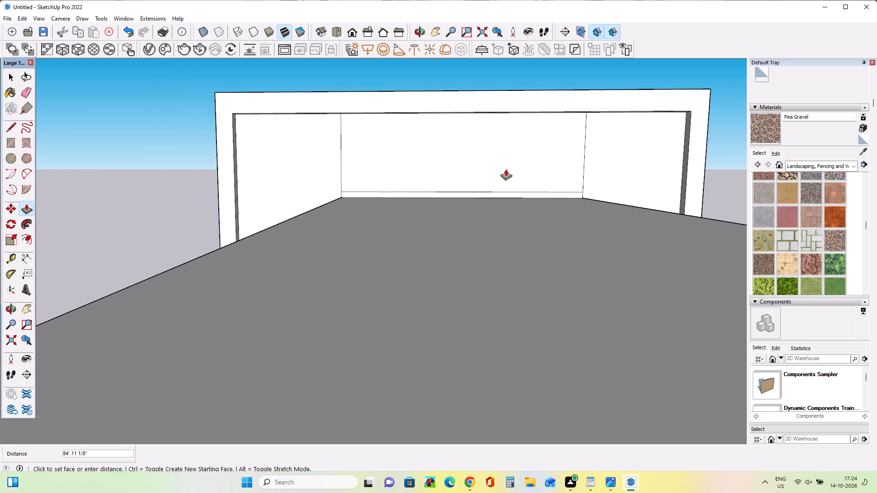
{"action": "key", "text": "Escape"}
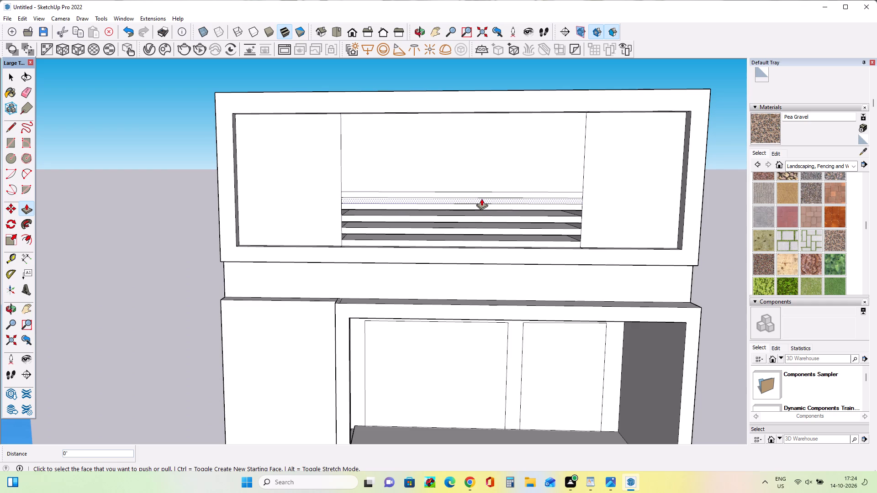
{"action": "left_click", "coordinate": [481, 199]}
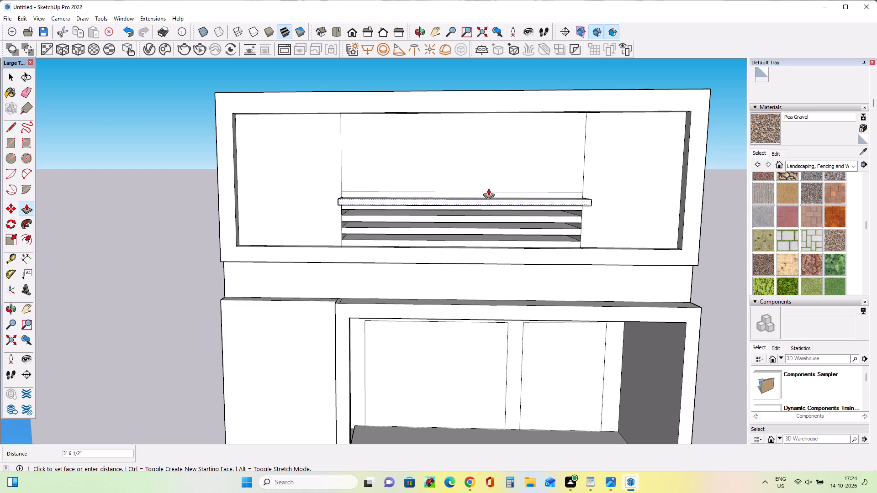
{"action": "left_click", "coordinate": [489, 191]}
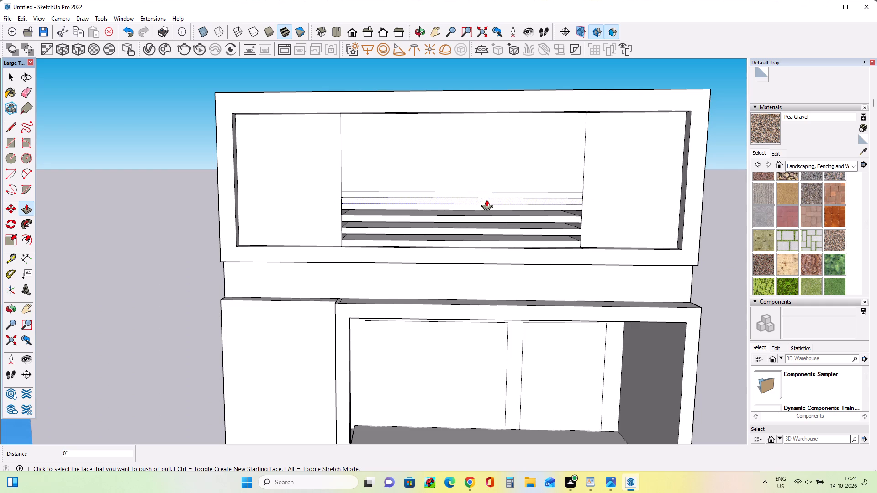
Push/Pull the gap beneath the new top strip inward, extending its initial recess by a further 4' 7 9/16".
{"action": "scroll", "coordinate": [486, 199], "scroll_direction": "up", "scroll_amount": 6}
{"action": "scroll", "coordinate": [486, 199], "scroll_direction": "down", "scroll_amount": 1}
{"action": "scroll", "coordinate": [486, 199], "scroll_direction": "up", "scroll_amount": 1}
{"action": "left_click", "coordinate": [486, 199]}
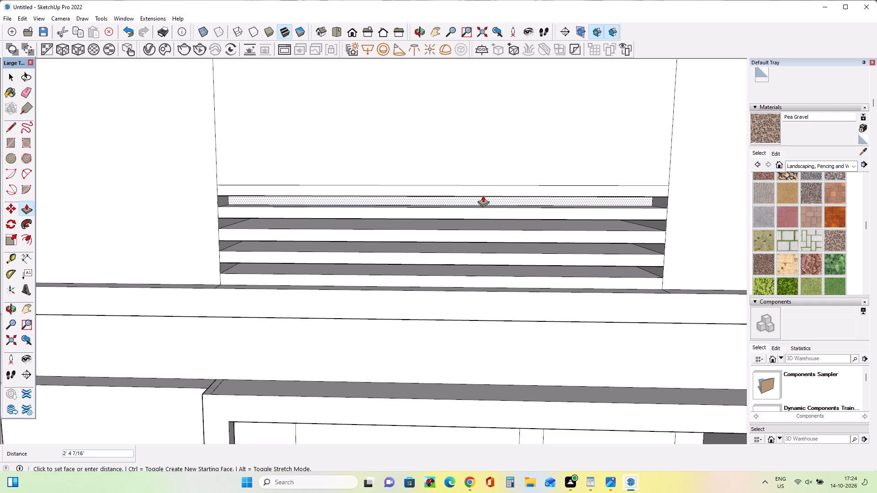
{"action": "left_click", "coordinate": [483, 195]}
{"action": "scroll", "coordinate": [384, 257], "scroll_direction": "up", "scroll_amount": 3}
{"action": "middle_click_drag", "start_coordinate": [420, 228], "coordinate": [446, 220]}
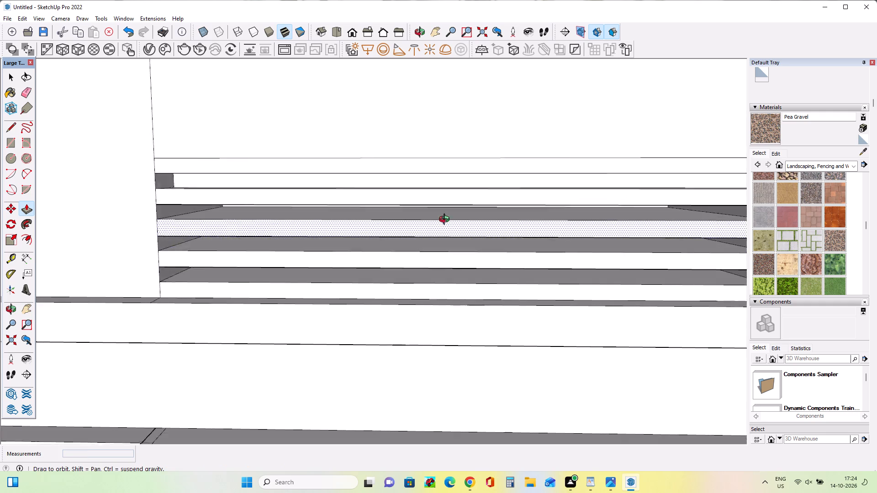
{"action": "middle_click_drag", "start_coordinate": [446, 220], "coordinate": [562, 229]}
{"action": "left_click", "coordinate": [497, 180]}
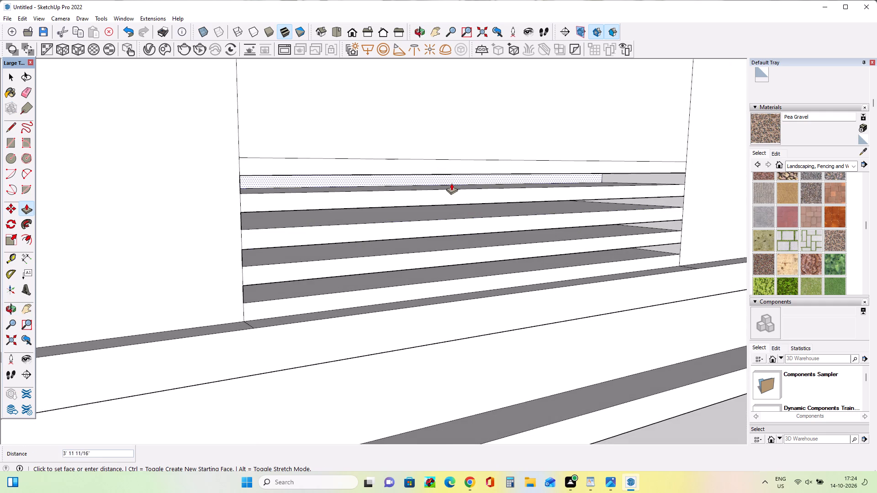
{"action": "left_click", "coordinate": [445, 180]}
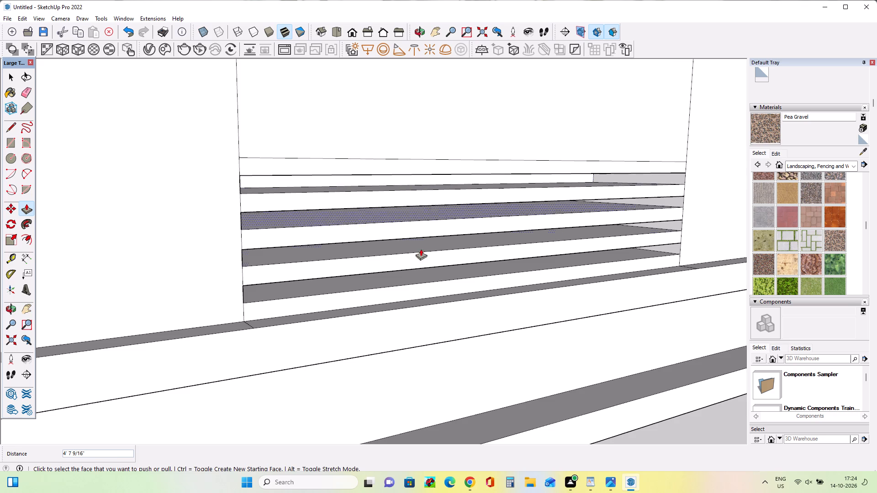
Push/Pull the middle panel's face above the slats inward about 72' 6", cutting an opening through to the building's back.
{"action": "scroll", "coordinate": [371, 254], "scroll_direction": "down", "scroll_amount": 1}
{"action": "scroll", "coordinate": [367, 254], "scroll_direction": "up", "scroll_amount": 1}
{"action": "scroll", "coordinate": [360, 254], "scroll_direction": "down", "scroll_amount": 6}
{"action": "middle_click_drag", "start_coordinate": [400, 242], "coordinate": [326, 241]}
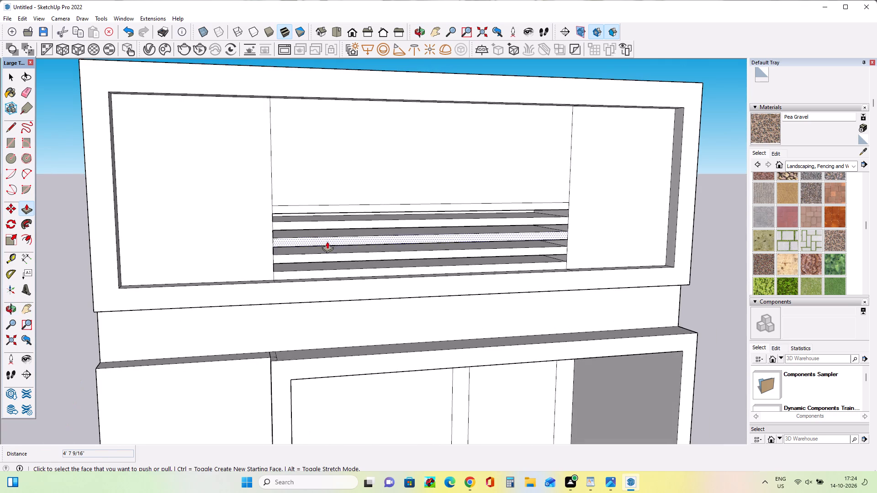
{"action": "scroll", "coordinate": [341, 225], "scroll_direction": "down", "scroll_amount": 4}
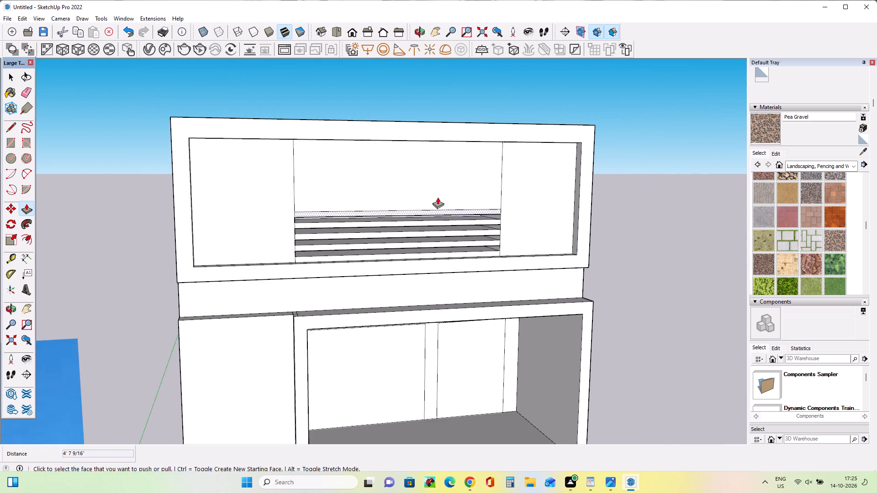
{"action": "middle_click_drag", "start_coordinate": [438, 197], "coordinate": [380, 213]}
{"action": "left_click", "coordinate": [393, 197]}
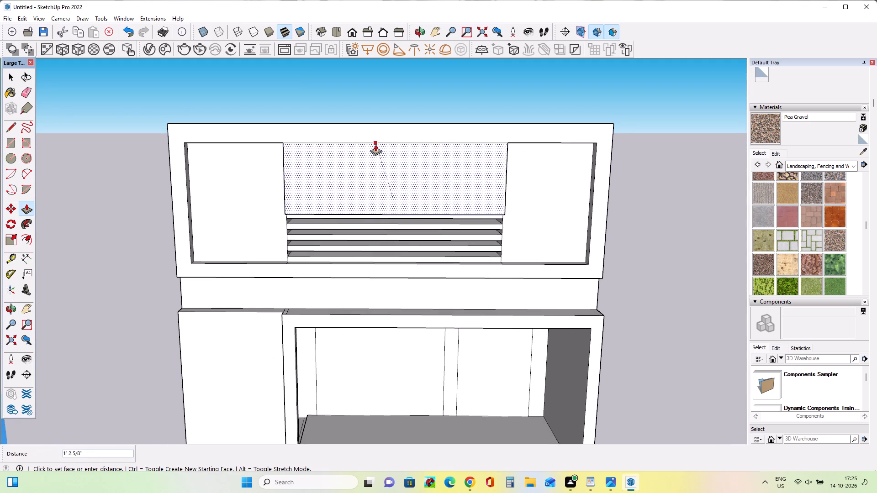
{"action": "left_click", "coordinate": [392, 158]}
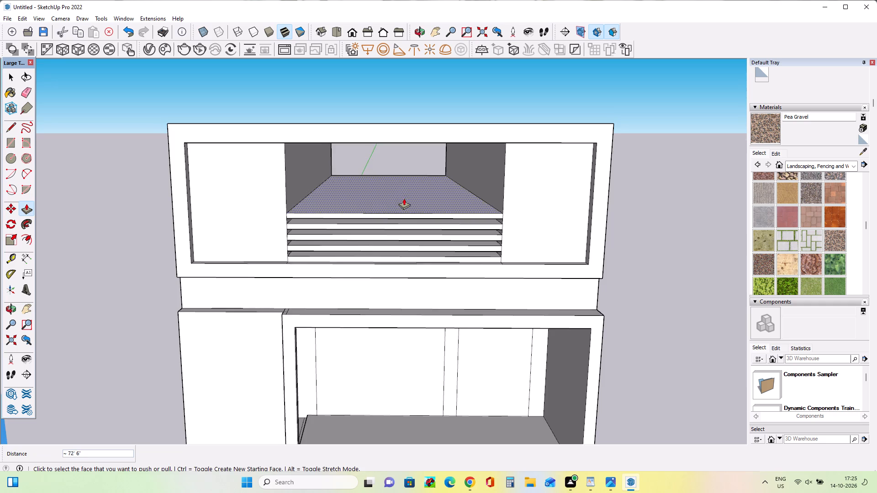
Examine the top storey's through-opening from the front, the sides and the back of the building.
{"action": "middle_click_drag", "start_coordinate": [404, 194], "coordinate": [400, 178]}
{"action": "middle_click_drag", "start_coordinate": [476, 182], "coordinate": [500, 161]}
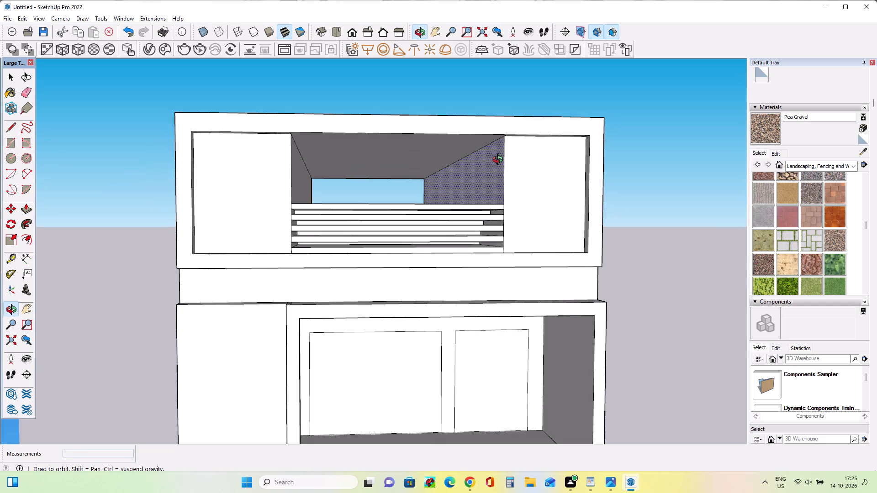
{"action": "middle_click_drag", "start_coordinate": [500, 161], "coordinate": [481, 162]}
{"action": "middle_click_drag", "start_coordinate": [569, 223], "coordinate": [185, 258]}
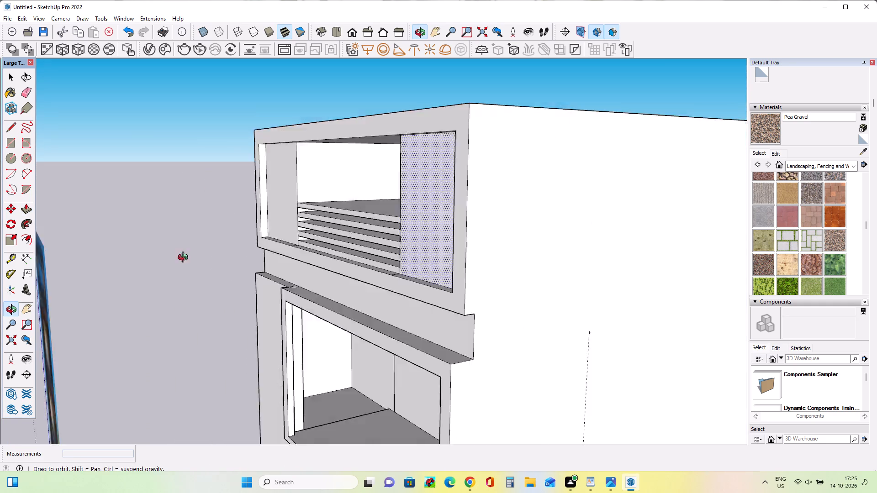
{"action": "middle_click_drag", "start_coordinate": [185, 258], "coordinate": [145, 266]}
{"action": "middle_click_drag", "start_coordinate": [610, 202], "coordinate": [216, 221]}
{"action": "scroll", "coordinate": [405, 171], "scroll_direction": "down", "scroll_amount": 7}
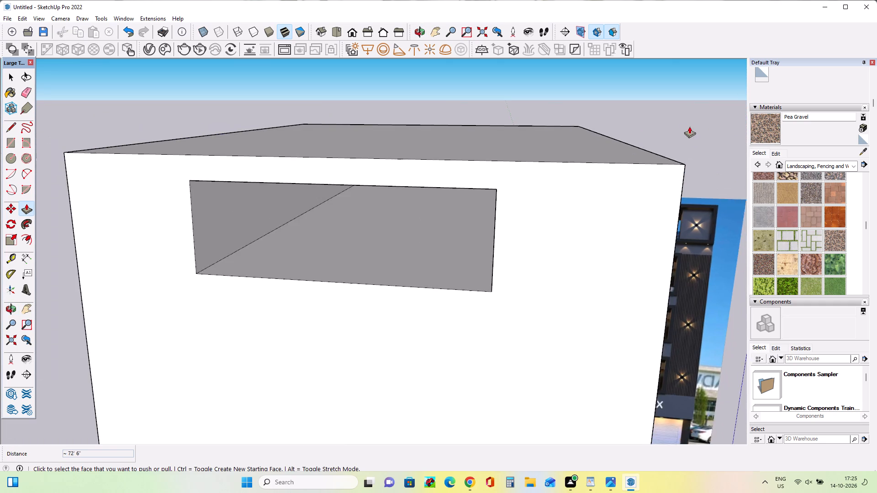
{"action": "scroll", "coordinate": [689, 126], "scroll_direction": "down", "scroll_amount": 1}
{"action": "middle_click_drag", "start_coordinate": [586, 212], "coordinate": [749, 246]}
{"action": "middle_click_drag", "start_coordinate": [398, 268], "coordinate": [571, 297]}
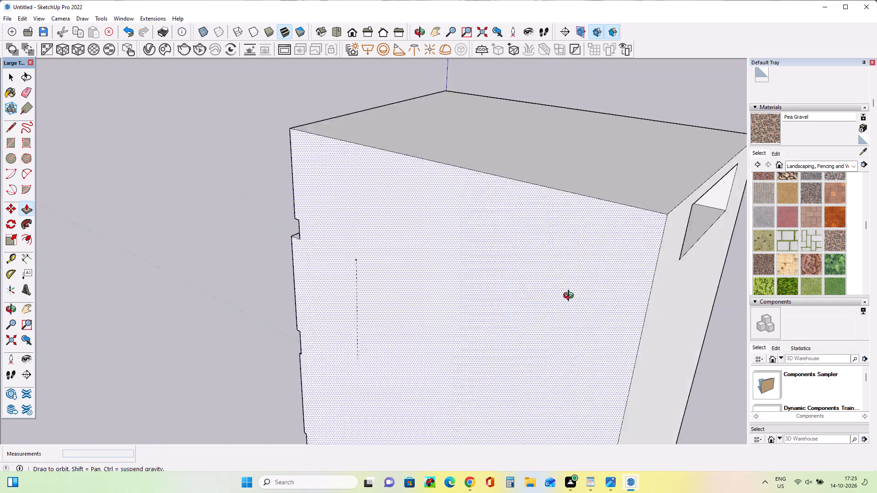
{"action": "middle_click_drag", "start_coordinate": [571, 297], "coordinate": [876, 256]}
{"action": "scroll", "coordinate": [343, 169], "scroll_direction": "up", "scroll_amount": 7}
Push/Pull the four recessed gap faces outward flush with the slats, by 7', 11' 9/16", 12' 11 5/16" and 13' 9 13/16".
{"action": "middle_click_drag", "start_coordinate": [422, 162], "coordinate": [575, 183]}
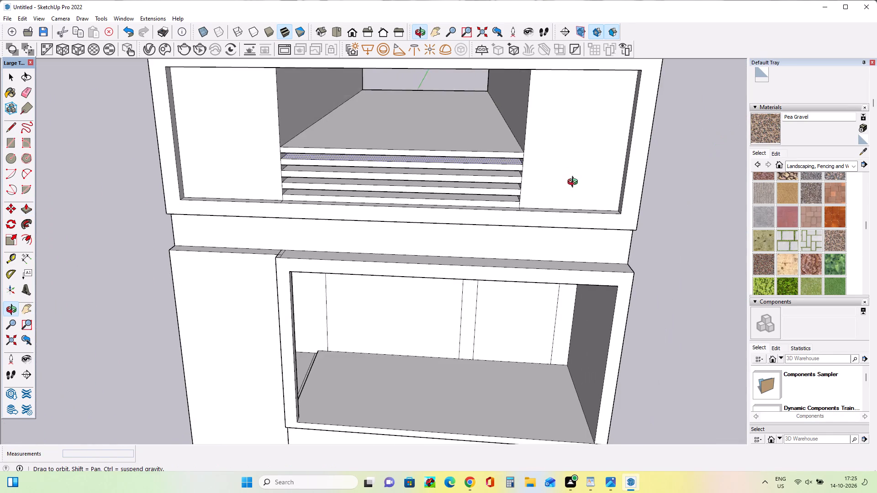
{"action": "middle_click_drag", "start_coordinate": [575, 183], "coordinate": [579, 142]}
{"action": "scroll", "coordinate": [428, 127], "scroll_direction": "up", "scroll_amount": 4}
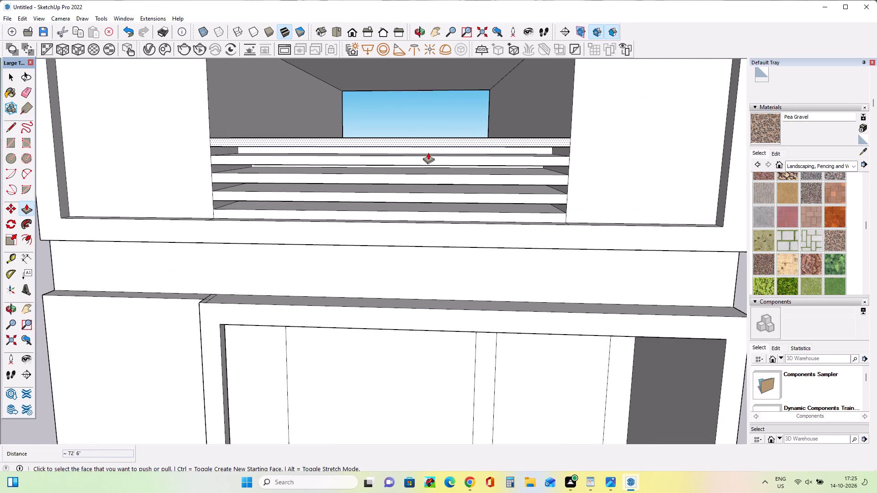
{"action": "left_click", "coordinate": [448, 151]}
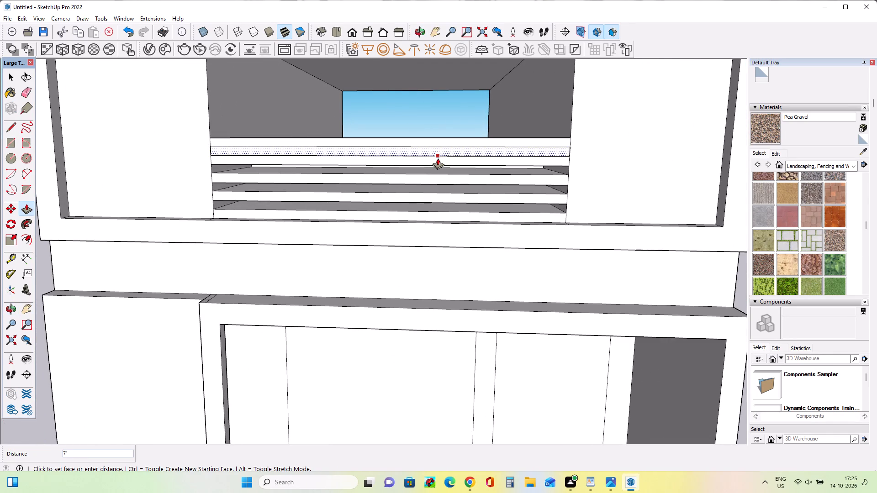
{"action": "left_click", "coordinate": [438, 158]}
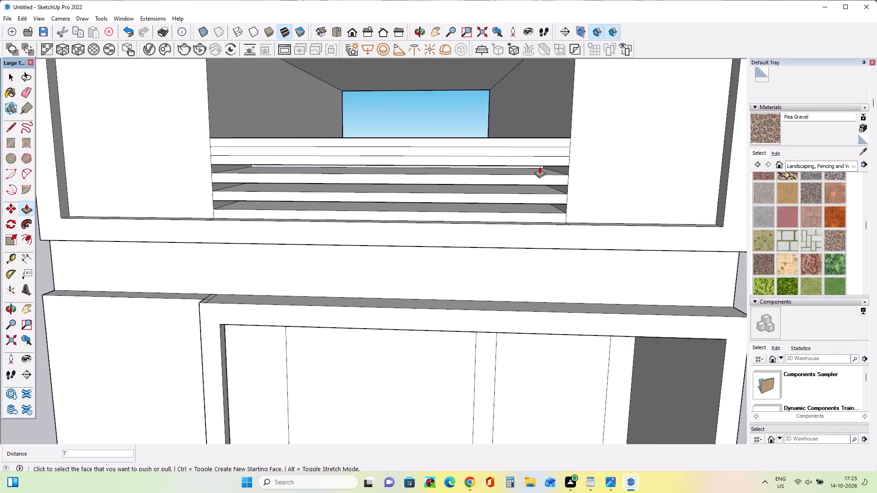
{"action": "scroll", "coordinate": [539, 167], "scroll_direction": "up", "scroll_amount": 8}
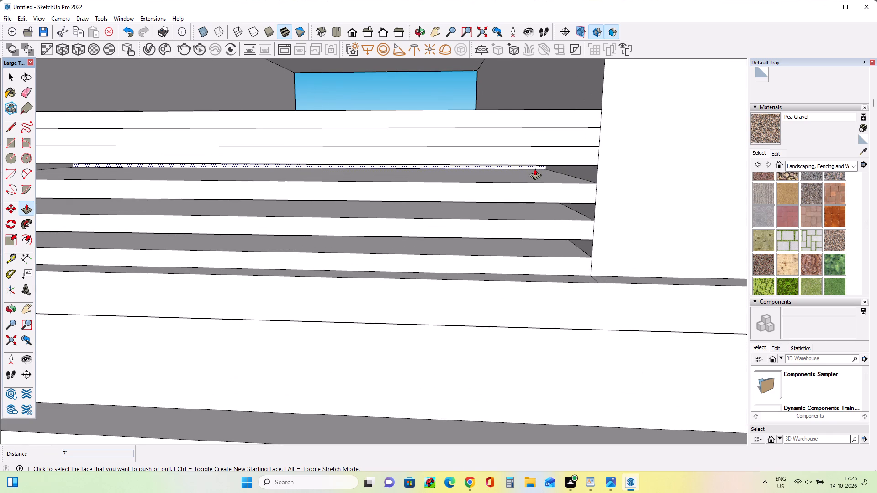
{"action": "left_click", "coordinate": [535, 168]}
{"action": "left_click", "coordinate": [535, 187]}
{"action": "middle_click_drag", "start_coordinate": [531, 228], "coordinate": [538, 166]}
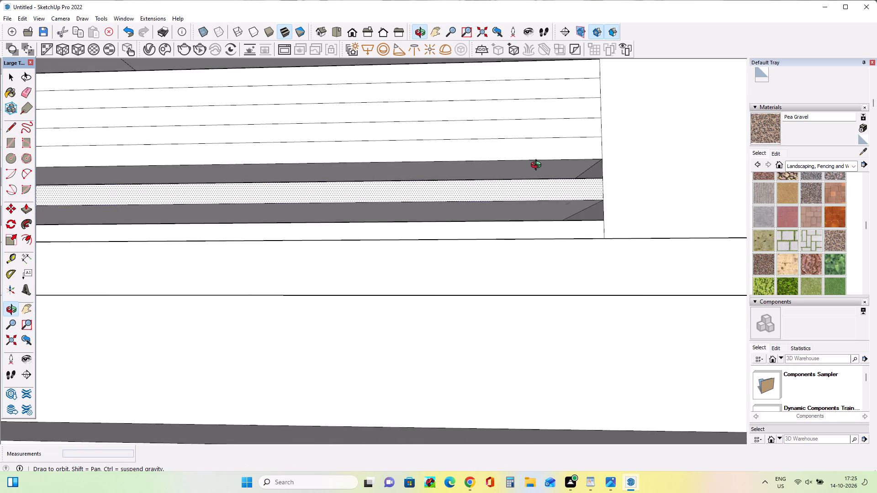
{"action": "middle_click_drag", "start_coordinate": [538, 166], "coordinate": [533, 207]}
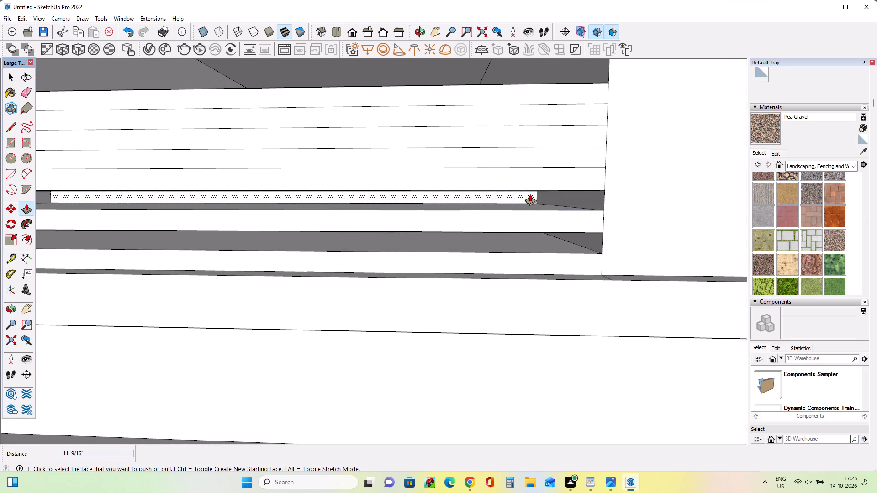
{"action": "left_click", "coordinate": [530, 194]}
{"action": "left_click", "coordinate": [523, 217]}
{"action": "middle_click_drag", "start_coordinate": [524, 241], "coordinate": [523, 210]}
{"action": "scroll", "coordinate": [511, 236], "scroll_direction": "up", "scroll_amount": 3}
{"action": "middle_click_drag", "start_coordinate": [524, 223], "coordinate": [522, 244]}
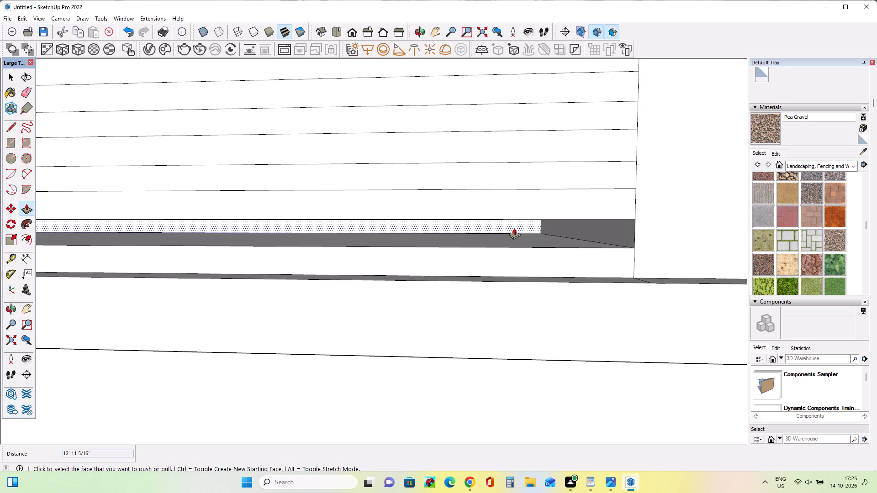
{"action": "left_click", "coordinate": [514, 228]}
{"action": "left_click", "coordinate": [578, 205]}
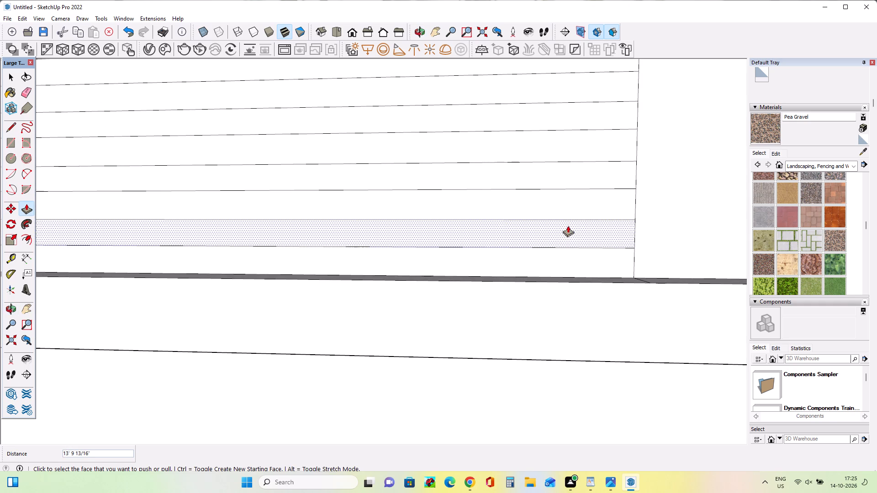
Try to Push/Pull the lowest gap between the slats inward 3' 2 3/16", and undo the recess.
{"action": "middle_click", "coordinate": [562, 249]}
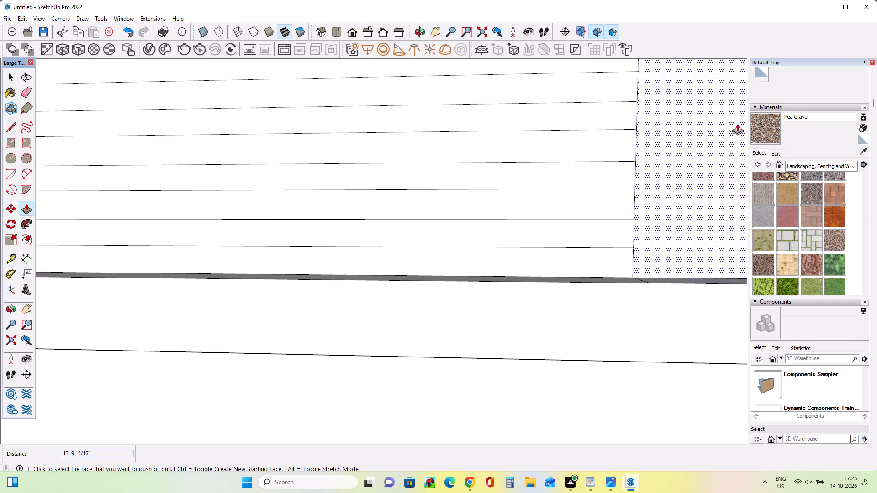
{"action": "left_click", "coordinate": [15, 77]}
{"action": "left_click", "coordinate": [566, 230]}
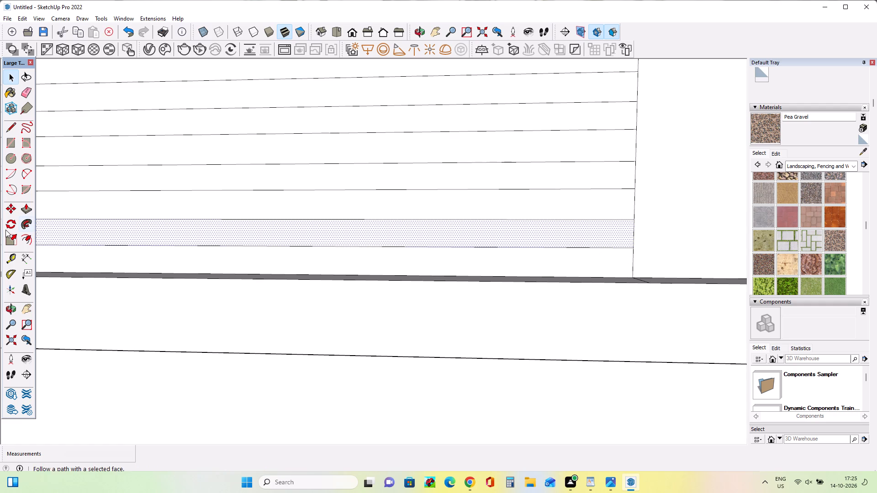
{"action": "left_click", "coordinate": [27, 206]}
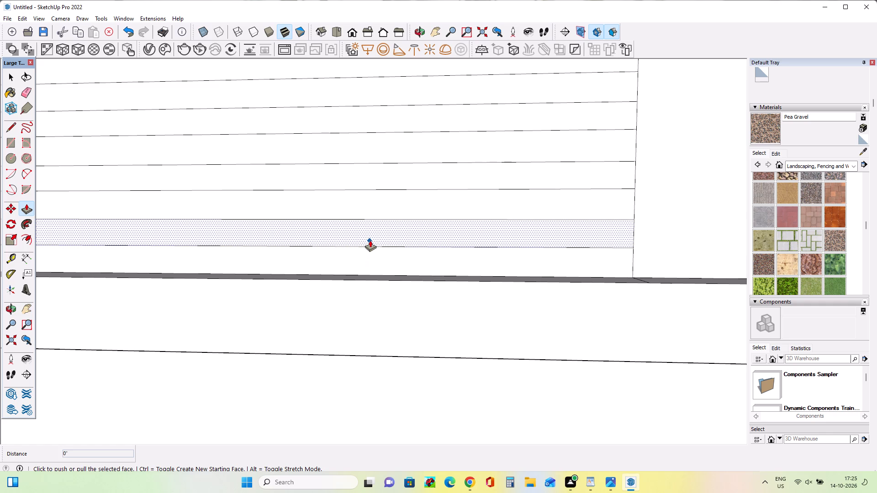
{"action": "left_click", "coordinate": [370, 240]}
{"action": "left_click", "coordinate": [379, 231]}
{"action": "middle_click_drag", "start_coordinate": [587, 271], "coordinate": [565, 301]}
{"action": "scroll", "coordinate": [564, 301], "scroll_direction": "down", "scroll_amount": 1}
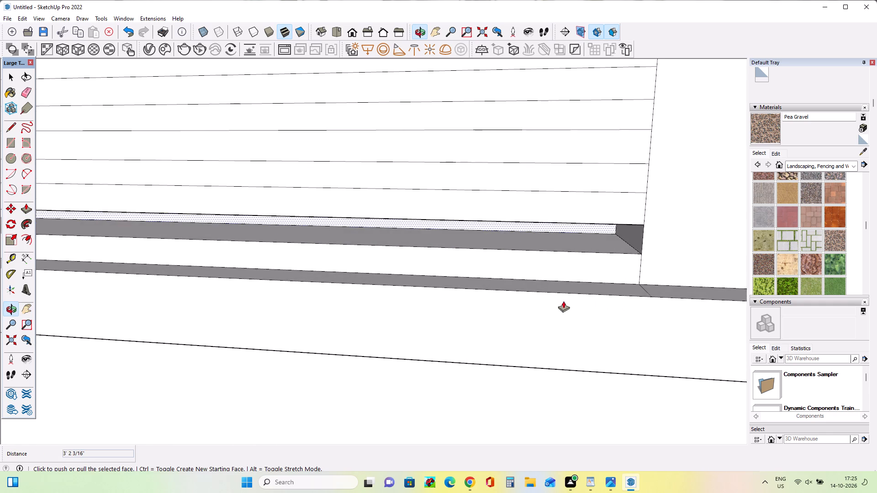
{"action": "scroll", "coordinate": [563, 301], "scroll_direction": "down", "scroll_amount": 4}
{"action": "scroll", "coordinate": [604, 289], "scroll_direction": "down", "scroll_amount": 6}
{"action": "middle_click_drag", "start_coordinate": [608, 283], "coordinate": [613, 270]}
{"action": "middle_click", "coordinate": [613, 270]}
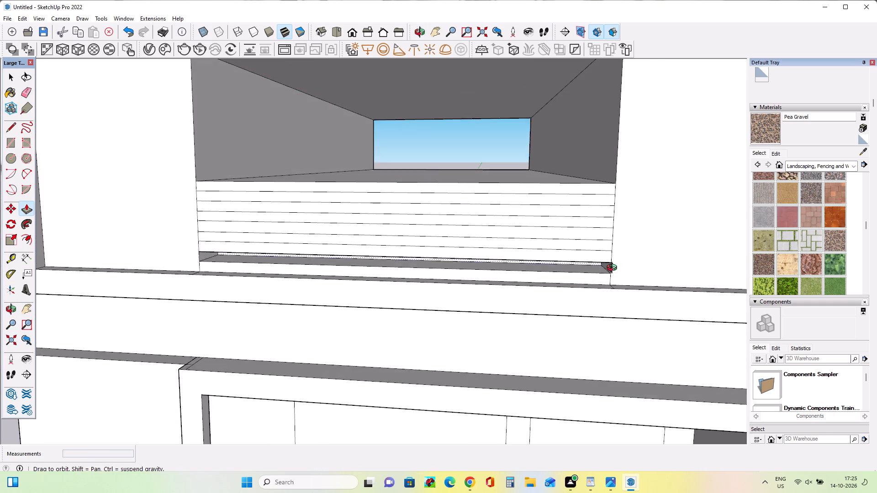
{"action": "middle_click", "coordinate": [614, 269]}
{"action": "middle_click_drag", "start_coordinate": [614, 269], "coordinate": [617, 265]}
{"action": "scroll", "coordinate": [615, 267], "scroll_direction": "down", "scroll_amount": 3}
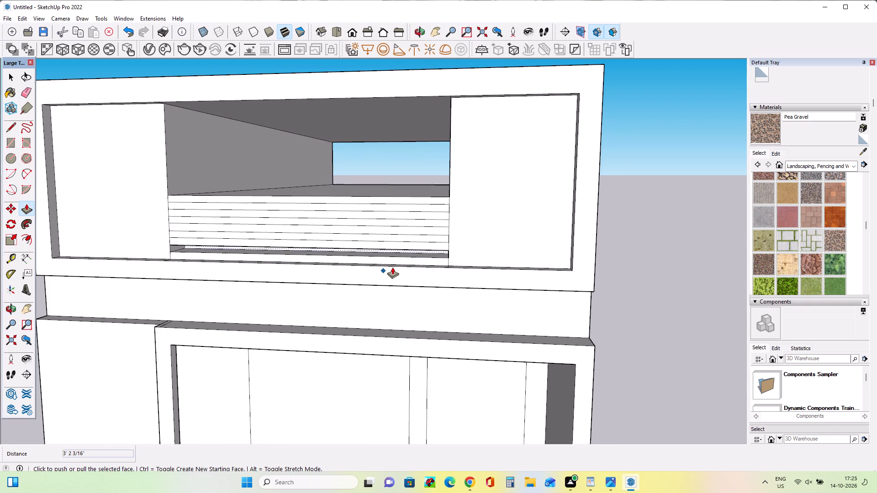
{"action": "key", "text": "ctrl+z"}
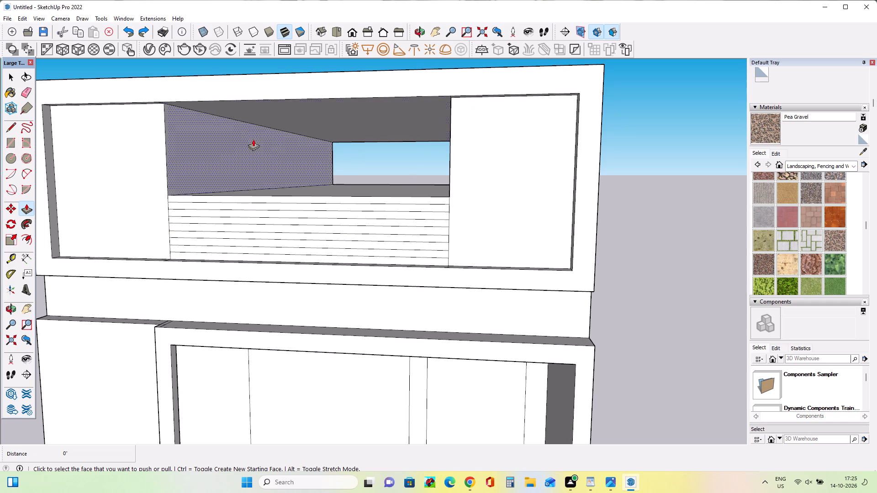
Delete the four gap faces between the horizontal slats of the top storey's middle panel, leaving open gaps.
{"action": "left_click", "coordinate": [8, 77]}
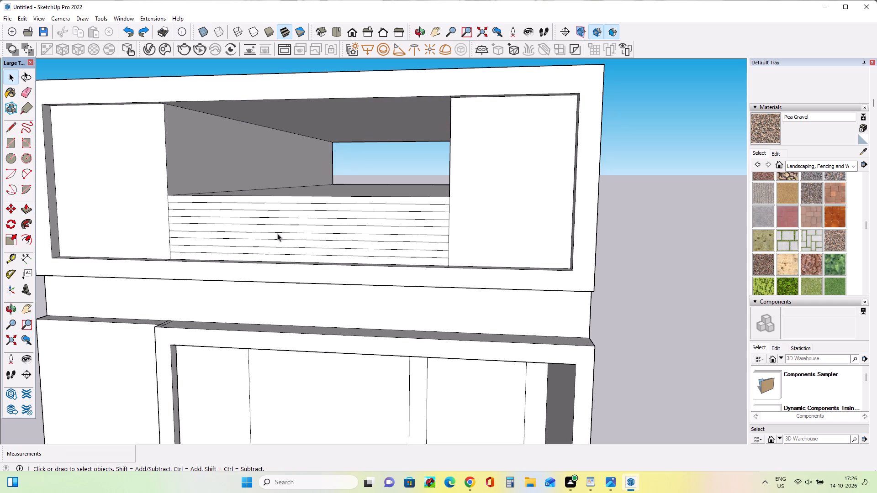
{"action": "scroll", "coordinate": [242, 239], "scroll_direction": "up", "scroll_amount": 4}
{"action": "left_click", "coordinate": [305, 255]}
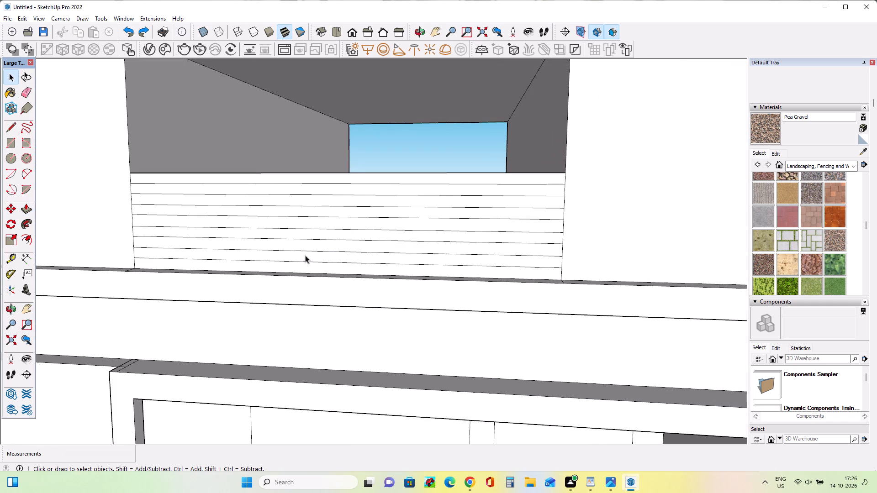
{"action": "key", "text": "Delete"}
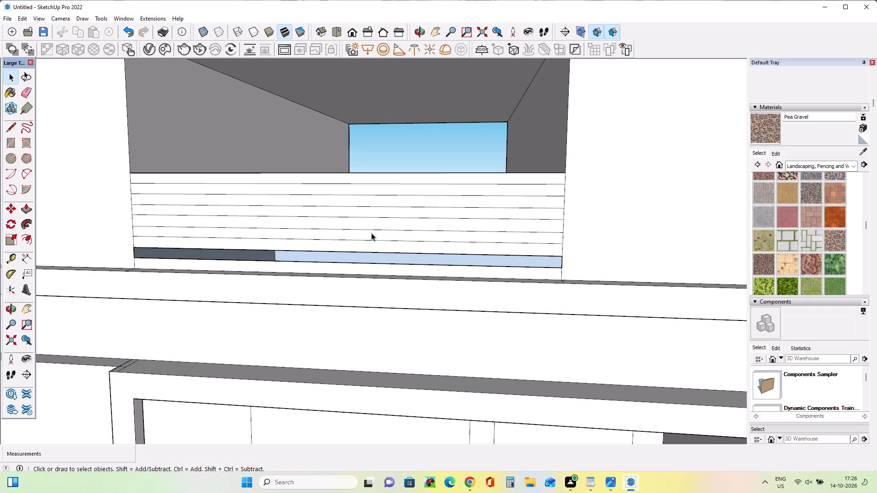
{"action": "left_click", "coordinate": [371, 237]}
{"action": "key", "text": "Delete"}
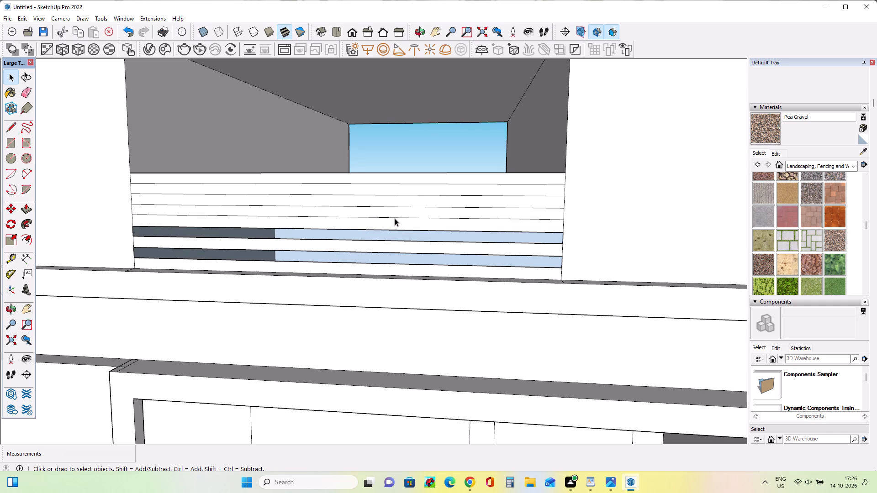
{"action": "left_click", "coordinate": [397, 214]}
{"action": "key", "text": "Delete"}
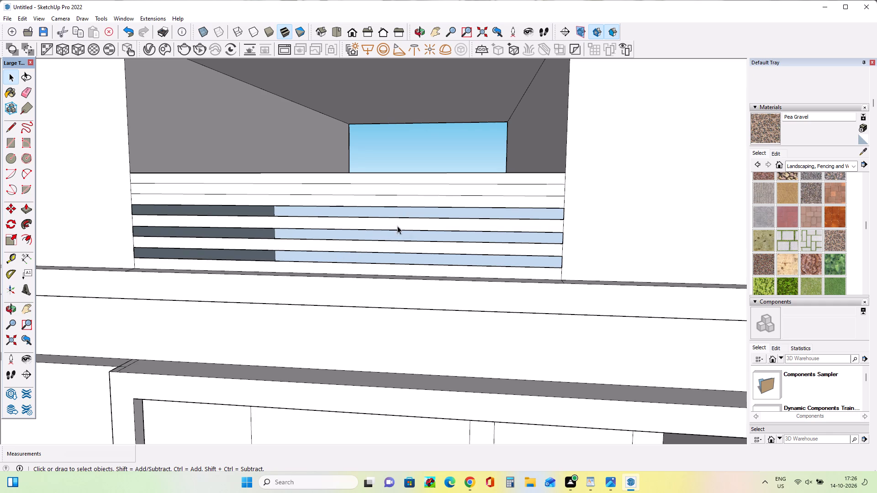
{"action": "left_click", "coordinate": [417, 190]}
{"action": "key", "text": "Delete"}
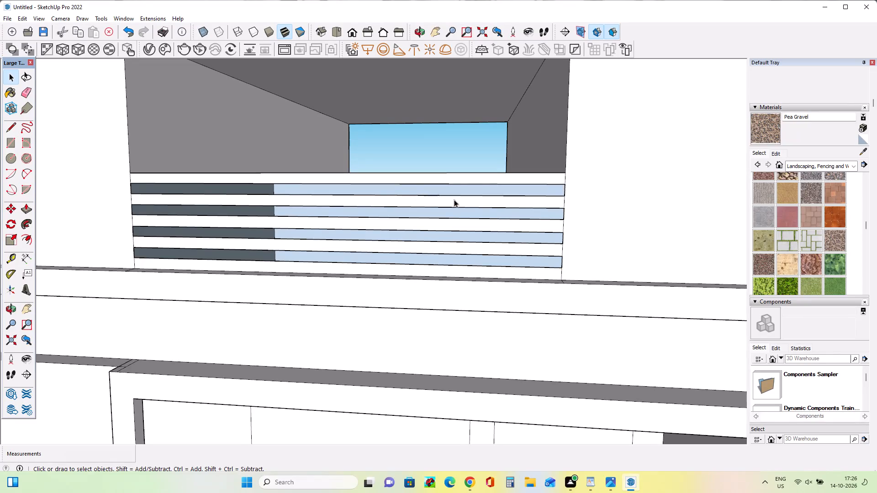
Examine the top storey's open slat railing and through-opening from the front and around the building's sides.
{"action": "middle_click_drag", "start_coordinate": [534, 201], "coordinate": [590, 193]}
{"action": "scroll", "coordinate": [514, 197], "scroll_direction": "down", "scroll_amount": 9}
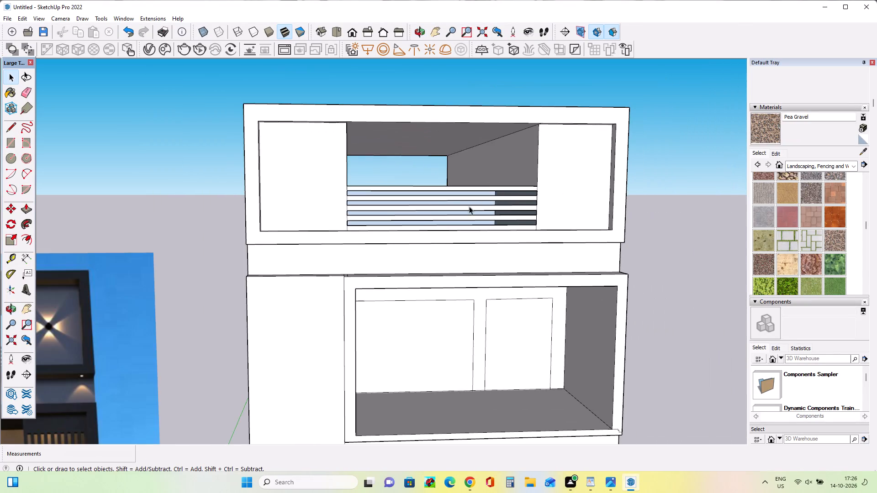
{"action": "middle_click_drag", "start_coordinate": [421, 210], "coordinate": [352, 224]}
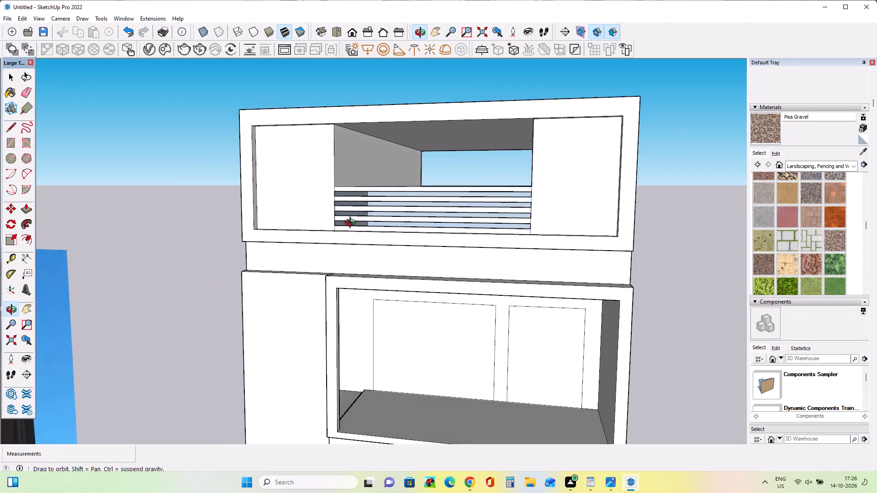
{"action": "middle_click_drag", "start_coordinate": [352, 224], "coordinate": [787, 201]}
{"action": "middle_click_drag", "start_coordinate": [490, 228], "coordinate": [554, 228]}
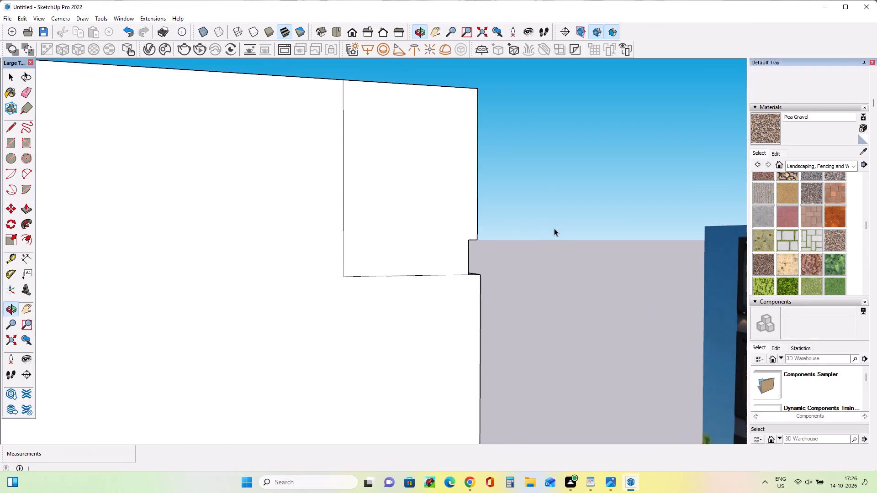
{"action": "middle_click_drag", "start_coordinate": [181, 230], "coordinate": [460, 228]}
{"action": "middle_click_drag", "start_coordinate": [419, 237], "coordinate": [0, 321]}
{"action": "scroll", "coordinate": [129, 273], "scroll_direction": "down", "scroll_amount": 1}
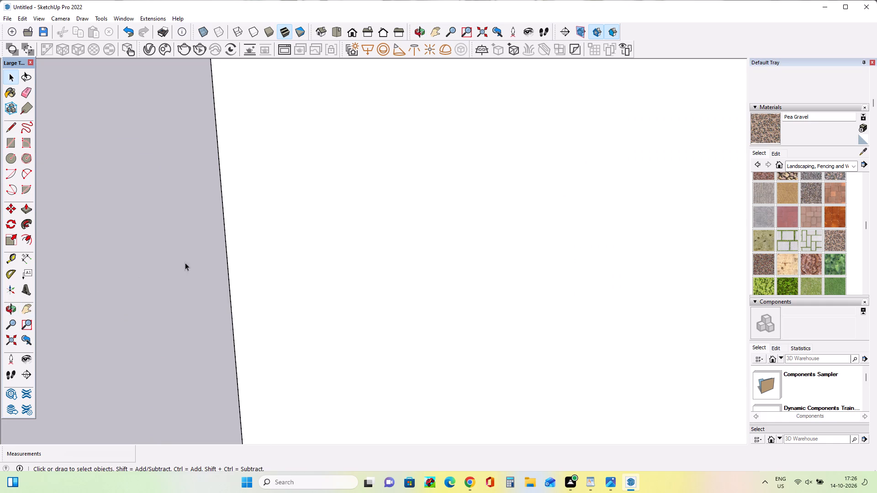
{"action": "middle_click_drag", "start_coordinate": [377, 218], "coordinate": [143, 221]}
{"action": "scroll", "coordinate": [147, 220], "scroll_direction": "down", "scroll_amount": 3}
{"action": "scroll", "coordinate": [398, 172], "scroll_direction": "down", "scroll_amount": 5}
{"action": "scroll", "coordinate": [335, 179], "scroll_direction": "up", "scroll_amount": 1}
{"action": "scroll", "coordinate": [338, 174], "scroll_direction": "down", "scroll_amount": 8}
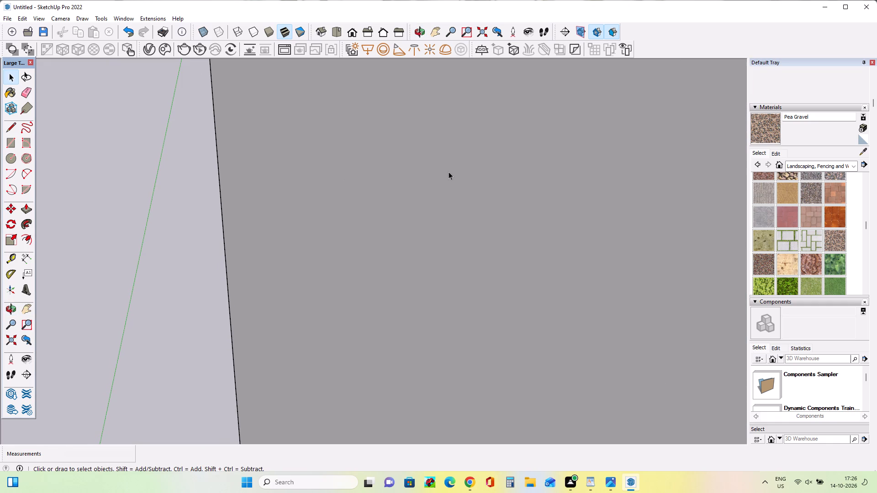
{"action": "scroll", "coordinate": [449, 172], "scroll_direction": "down", "scroll_amount": 2}
{"action": "scroll", "coordinate": [449, 172], "scroll_direction": "up", "scroll_amount": 1}
{"action": "scroll", "coordinate": [449, 172], "scroll_direction": "down", "scroll_amount": 20}
{"action": "scroll", "coordinate": [449, 172], "scroll_direction": "down", "scroll_amount": 5}
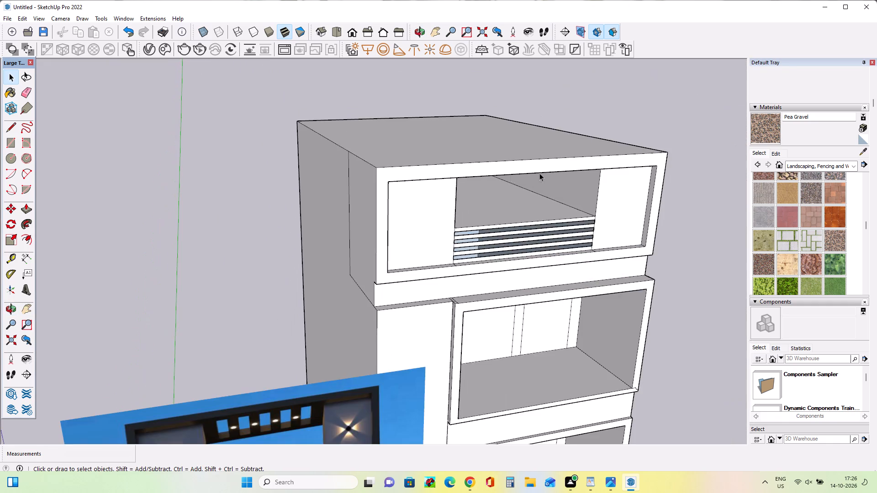
Compare the top storey's opening and roof with the reference elevation image from the front and from above.
{"action": "middle_click_drag", "start_coordinate": [547, 170], "coordinate": [401, 150]}
{"action": "middle_click_drag", "start_coordinate": [485, 190], "coordinate": [497, 183]}
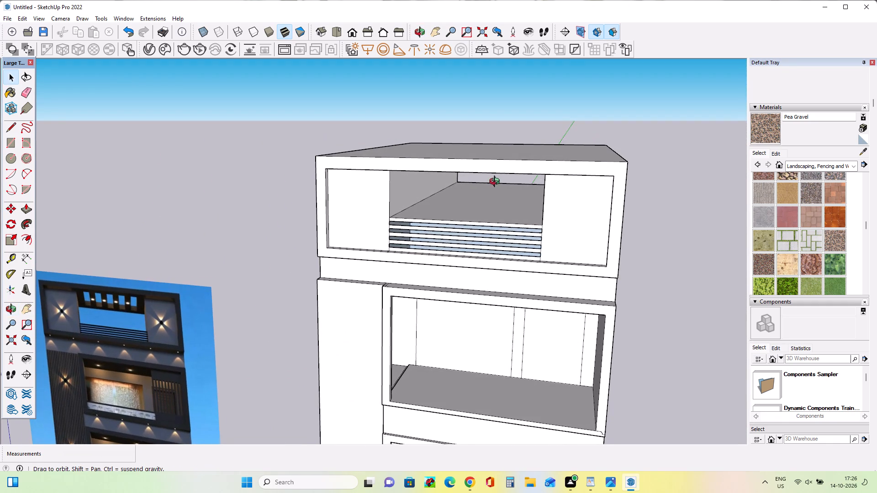
{"action": "middle_click_drag", "start_coordinate": [497, 183], "coordinate": [510, 163]}
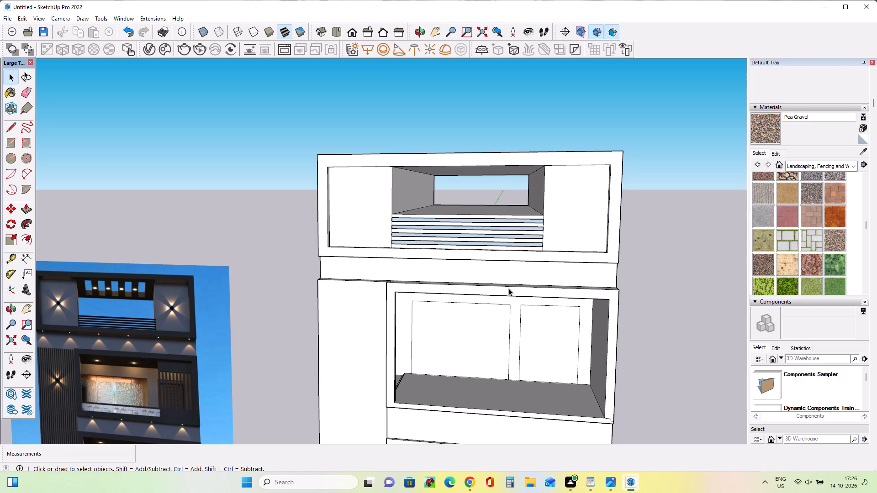
{"action": "middle_click_drag", "start_coordinate": [511, 303], "coordinate": [518, 286]}
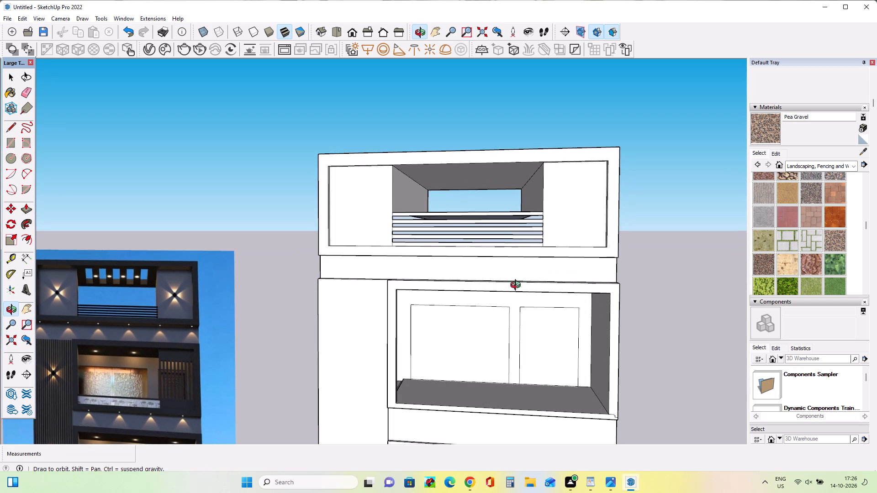
{"action": "middle_click_drag", "start_coordinate": [518, 286], "coordinate": [520, 291]}
{"action": "middle_click_drag", "start_coordinate": [521, 291], "coordinate": [523, 296]}
{"action": "middle_click_drag", "start_coordinate": [466, 300], "coordinate": [484, 295]}
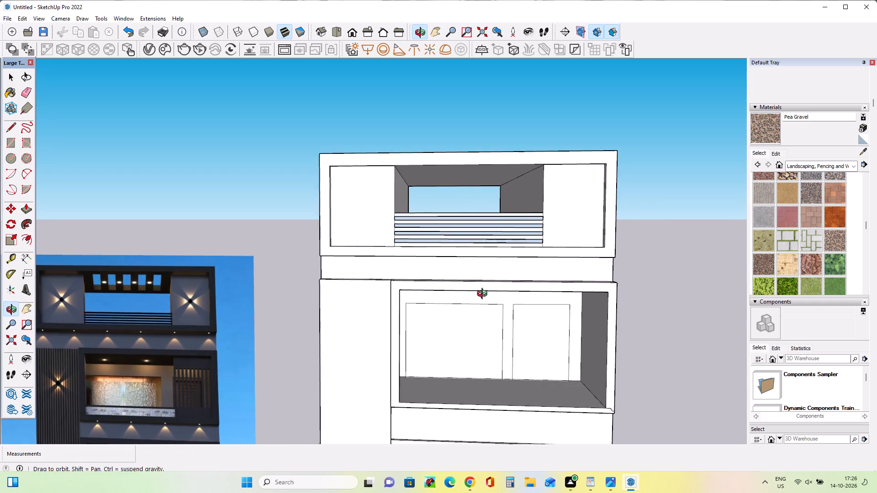
{"action": "middle_click_drag", "start_coordinate": [484, 295], "coordinate": [491, 297]}
{"action": "scroll", "coordinate": [491, 297], "scroll_direction": "down", "scroll_amount": 1}
{"action": "middle_click", "coordinate": [490, 292]}
{"action": "middle_click", "coordinate": [490, 291]}
{"action": "middle_click", "coordinate": [492, 288]}
{"action": "middle_click", "coordinate": [492, 288]}
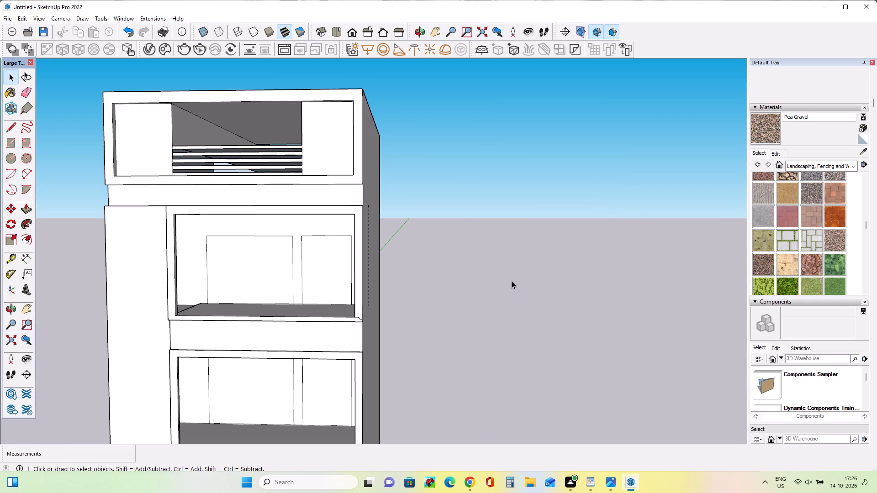
{"action": "left_click", "coordinate": [20, 308]}
{"action": "left_click_drag", "start_coordinate": [156, 275], "coordinate": [275, 290]}
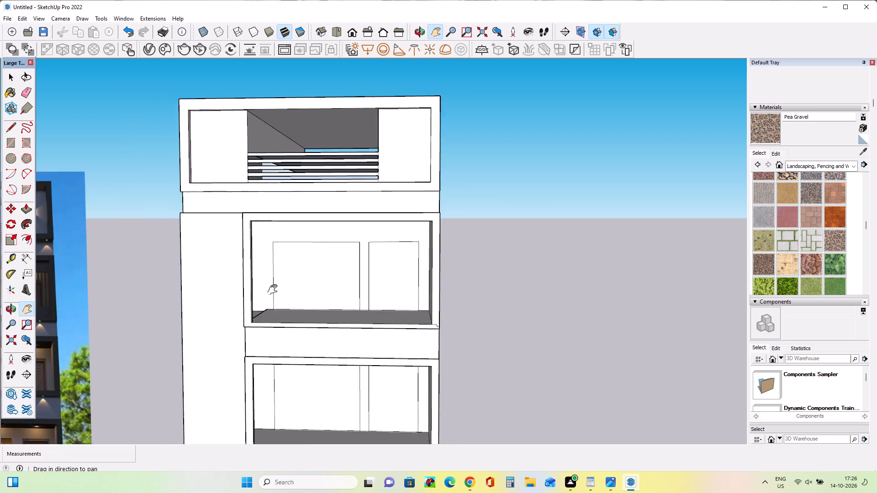
{"action": "left_click_drag", "start_coordinate": [275, 290], "coordinate": [367, 290]}
{"action": "scroll", "coordinate": [367, 290], "scroll_direction": "down", "scroll_amount": 2}
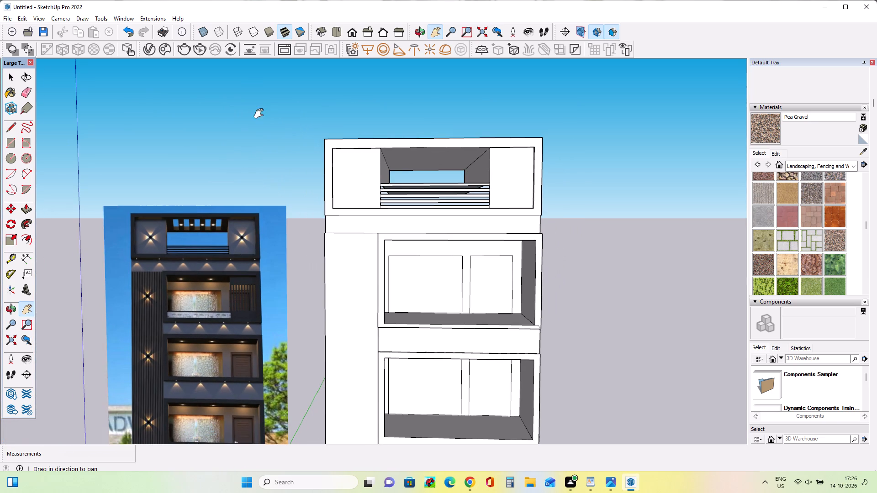
{"action": "middle_click_drag", "start_coordinate": [463, 187], "coordinate": [467, 211]}
{"action": "middle_click_drag", "start_coordinate": [467, 214], "coordinate": [469, 250]}
{"action": "middle_click", "coordinate": [469, 250]}
{"action": "middle_click_drag", "start_coordinate": [475, 224], "coordinate": [447, 236]}
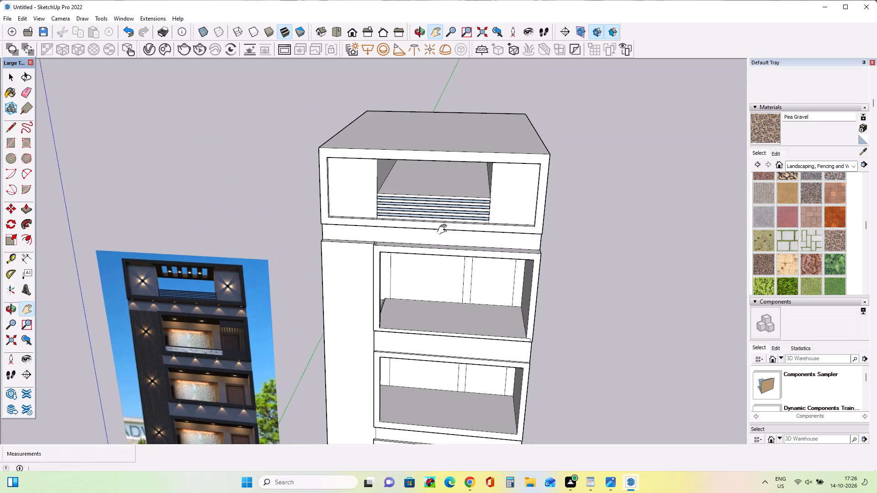
{"action": "middle_click_drag", "start_coordinate": [453, 152], "coordinate": [466, 95]}
{"action": "middle_click_drag", "start_coordinate": [455, 233], "coordinate": [449, 256]}
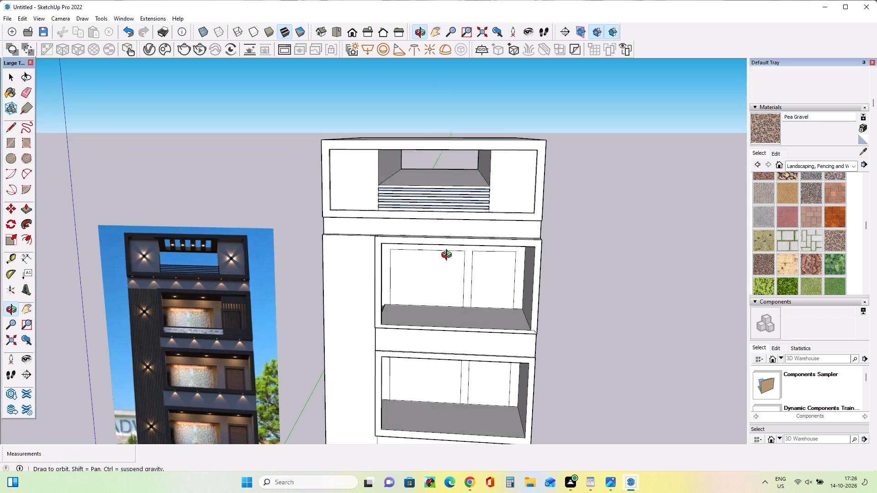
{"action": "middle_click_drag", "start_coordinate": [449, 256], "coordinate": [383, 309]}
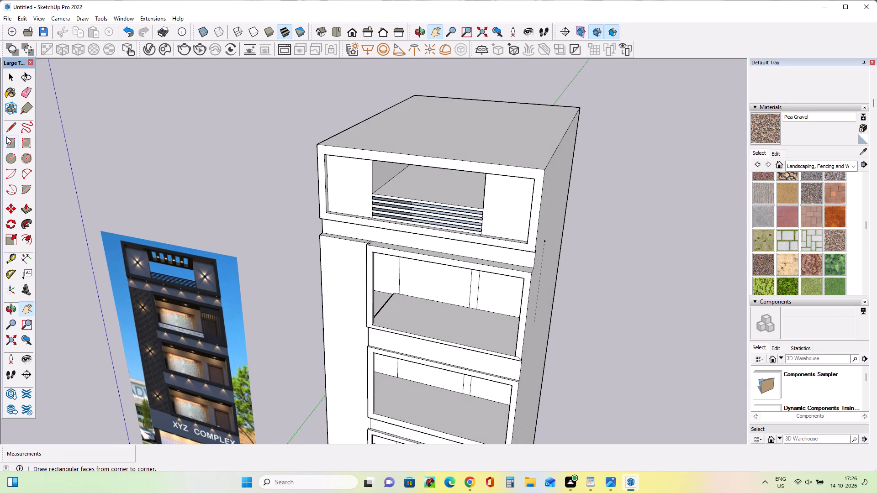
Draw a narrow rectangle about 3' 5" by 23' 3" on the roof, running back from the front edge near the opening.
{"action": "left_click", "coordinate": [5, 142]}
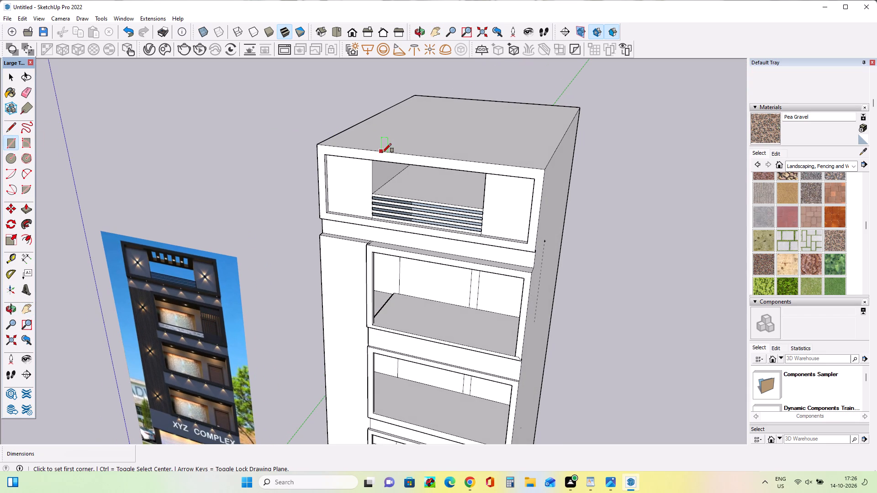
{"action": "left_click", "coordinate": [382, 152]}
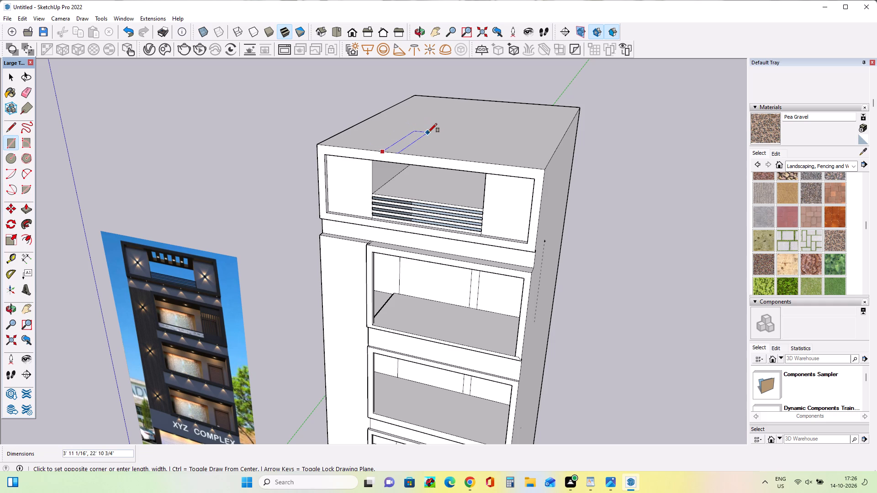
{"action": "left_click", "coordinate": [427, 132]}
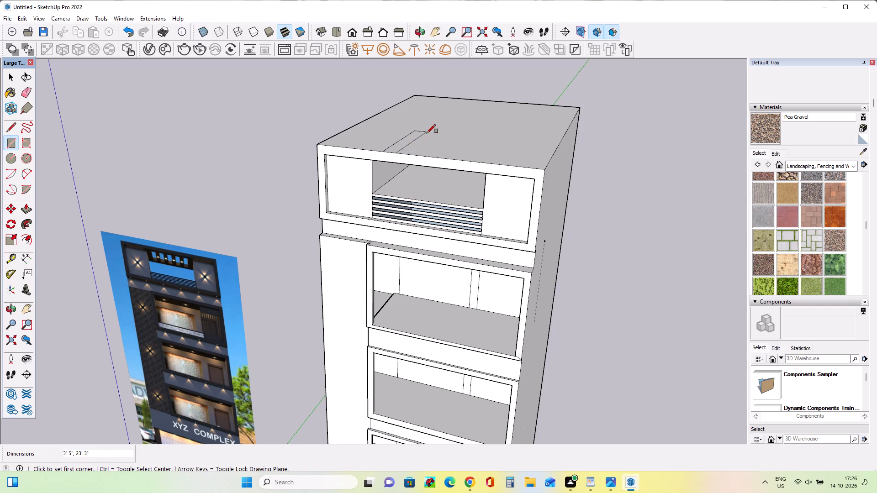
Draw a rectangle about 40' 6 3/16" by 55' 7 3/8" over the rear part of the roof, ending at the far back corner.
{"action": "middle_click_drag", "start_coordinate": [435, 160], "coordinate": [476, 151]}
{"action": "middle_click_drag", "start_coordinate": [484, 146], "coordinate": [502, 86]}
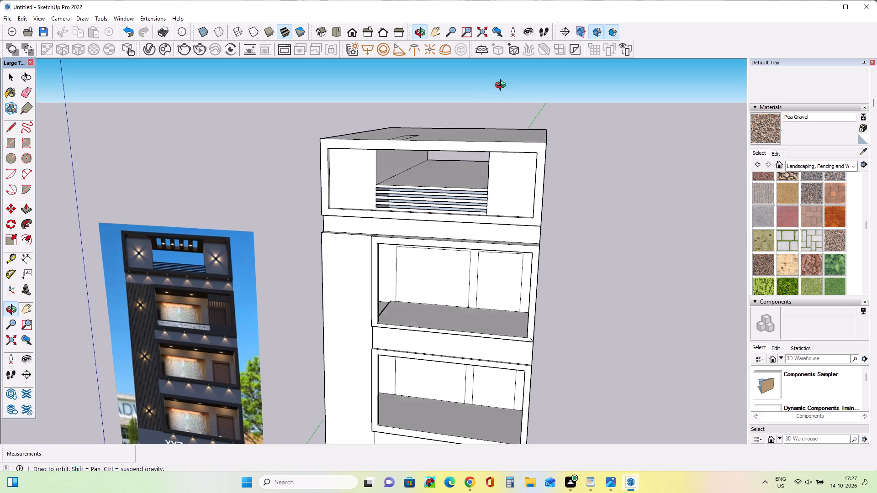
{"action": "middle_click_drag", "start_coordinate": [502, 86], "coordinate": [339, 159]}
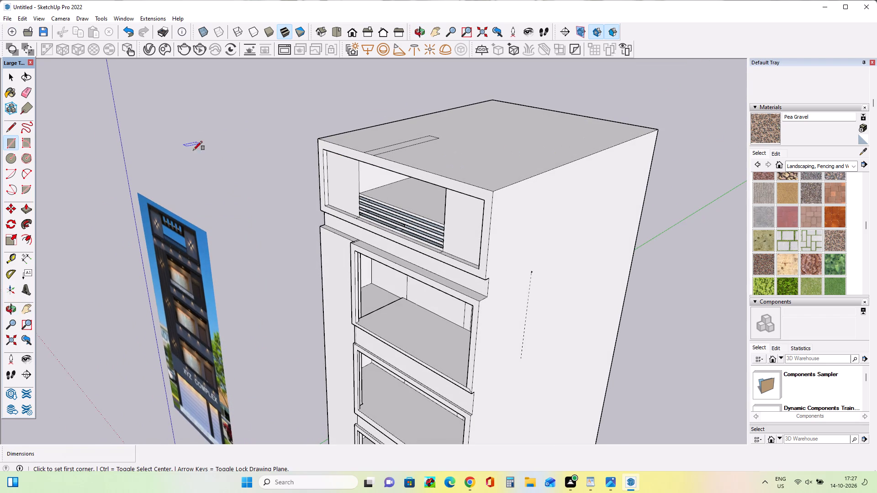
{"action": "left_click", "coordinate": [9, 142]}
{"action": "middle_click_drag", "start_coordinate": [551, 148], "coordinate": [562, 144]}
{"action": "middle_click_drag", "start_coordinate": [562, 144], "coordinate": [599, 123]}
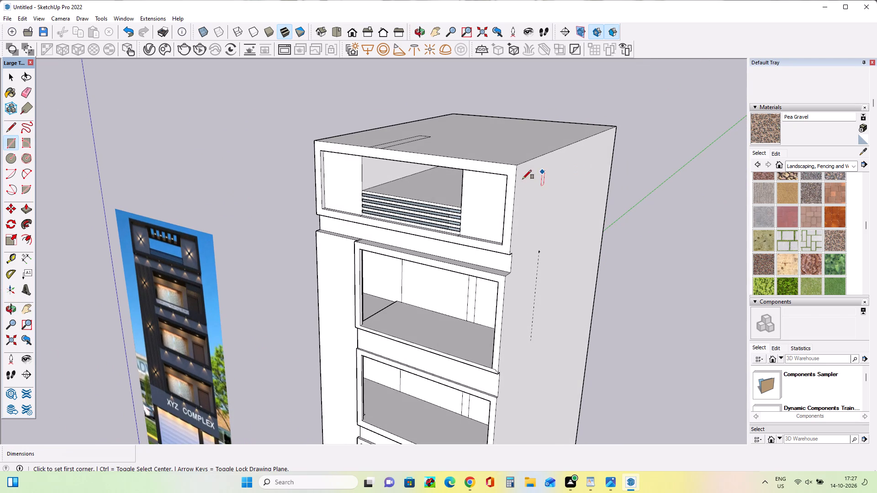
{"action": "middle_click_drag", "start_coordinate": [519, 182], "coordinate": [536, 185]}
{"action": "middle_click_drag", "start_coordinate": [530, 163], "coordinate": [460, 175]}
{"action": "left_click", "coordinate": [419, 119]}
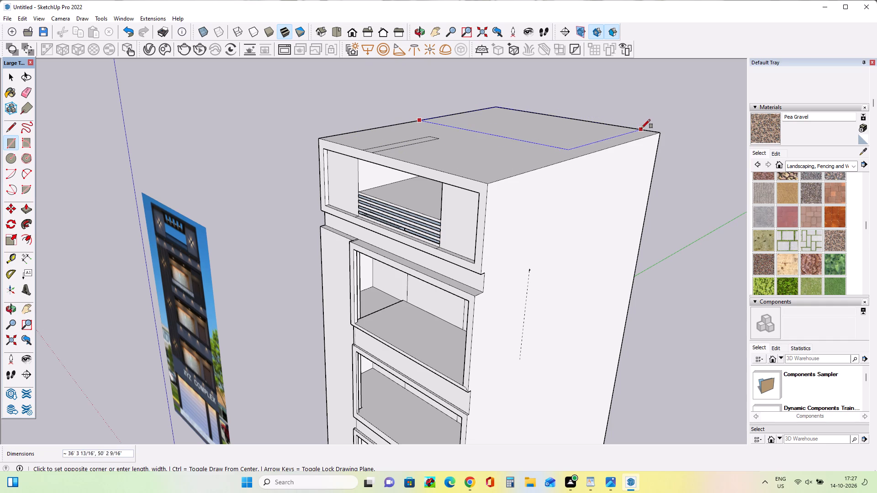
{"action": "key", "text": "Escape"}
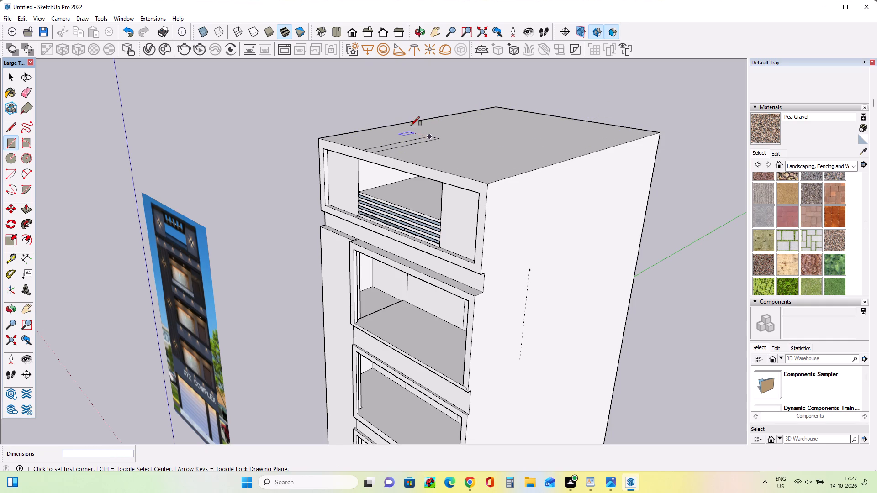
{"action": "left_click", "coordinate": [409, 121]}
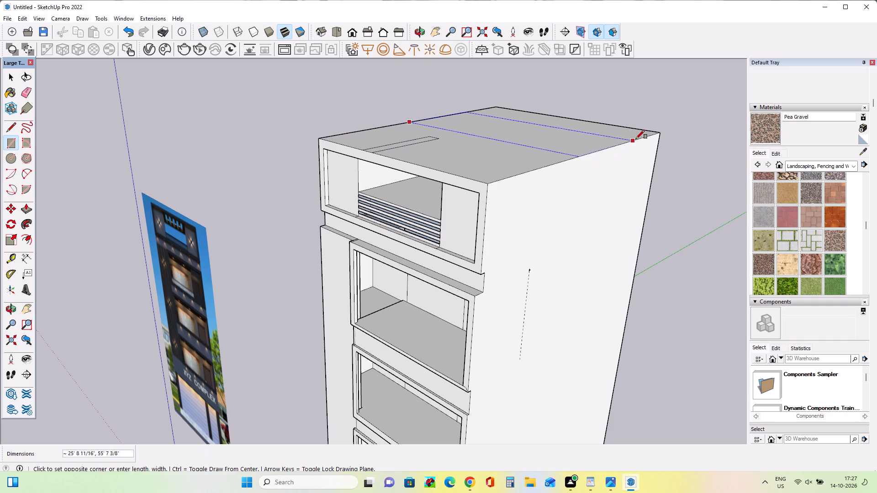
{"action": "left_click", "coordinate": [657, 135]}
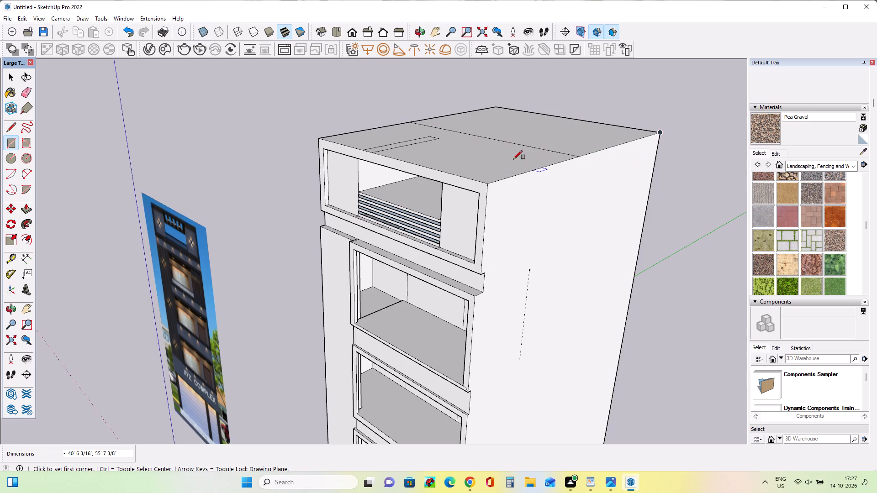
Draw two rectangles from the narrow roof strip's inner corner to both side edges, marking a cross band before the rear roof area.
{"action": "middle_click_drag", "start_coordinate": [517, 165], "coordinate": [592, 210]}
{"action": "scroll", "coordinate": [410, 136], "scroll_direction": "up", "scroll_amount": 2}
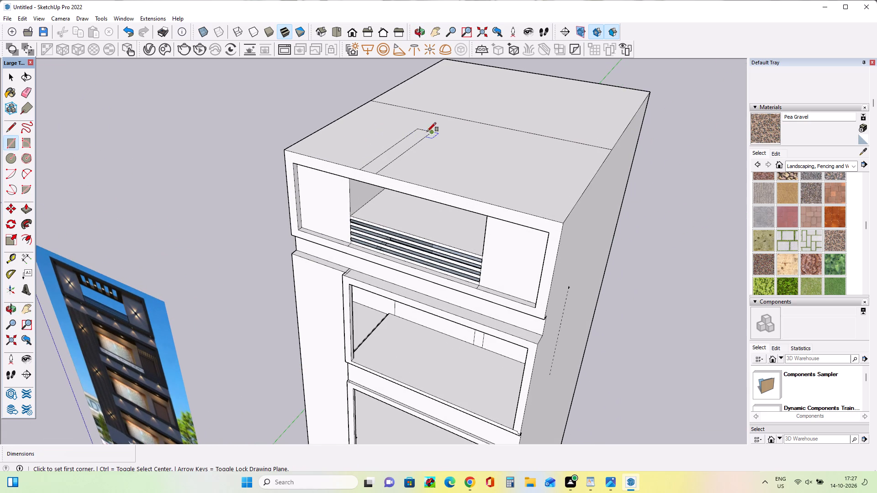
{"action": "left_click", "coordinate": [421, 128]}
{"action": "left_click", "coordinate": [375, 100]}
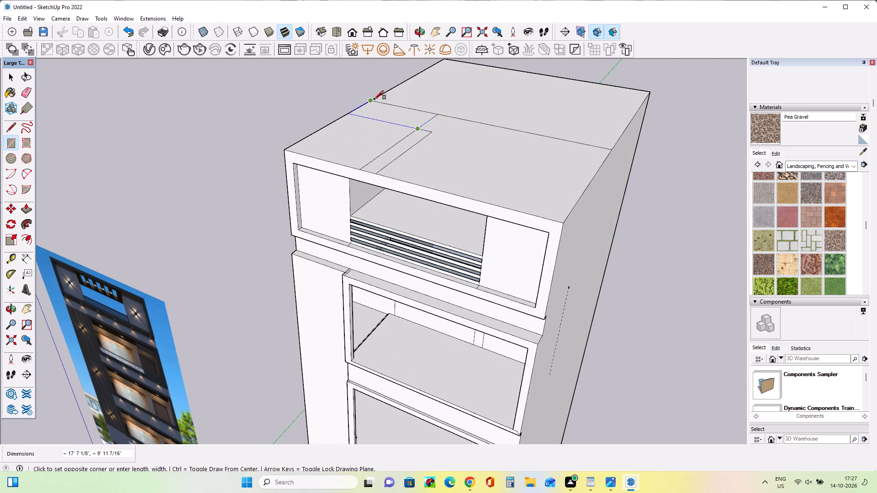
{"action": "left_click", "coordinate": [419, 129]}
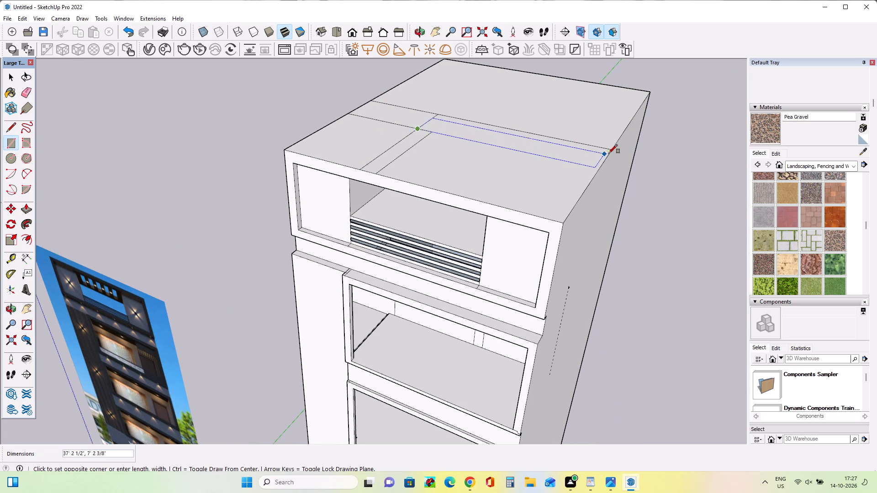
{"action": "left_click", "coordinate": [613, 152]}
Push/Pull the rear roof face down about 2' 4 7/16".
{"action": "middle_click_drag", "start_coordinate": [528, 181], "coordinate": [535, 160]}
{"action": "middle_click_drag", "start_coordinate": [519, 158], "coordinate": [500, 146]}
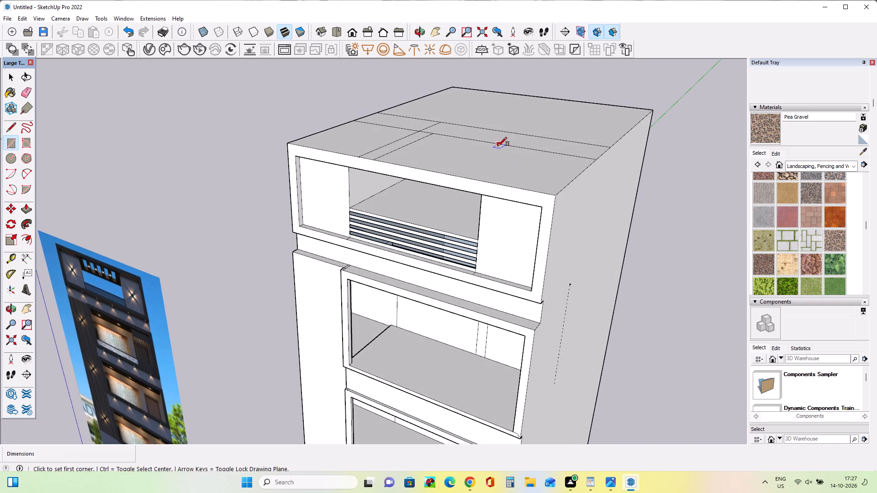
{"action": "middle_click_drag", "start_coordinate": [523, 144], "coordinate": [480, 160]}
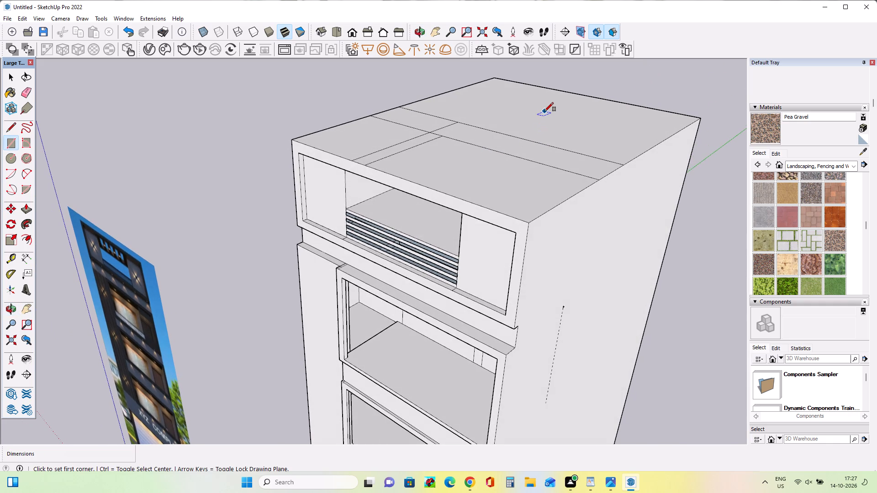
{"action": "middle_click", "coordinate": [542, 112]}
{"action": "left_click", "coordinate": [21, 209]}
{"action": "left_click", "coordinate": [550, 108]}
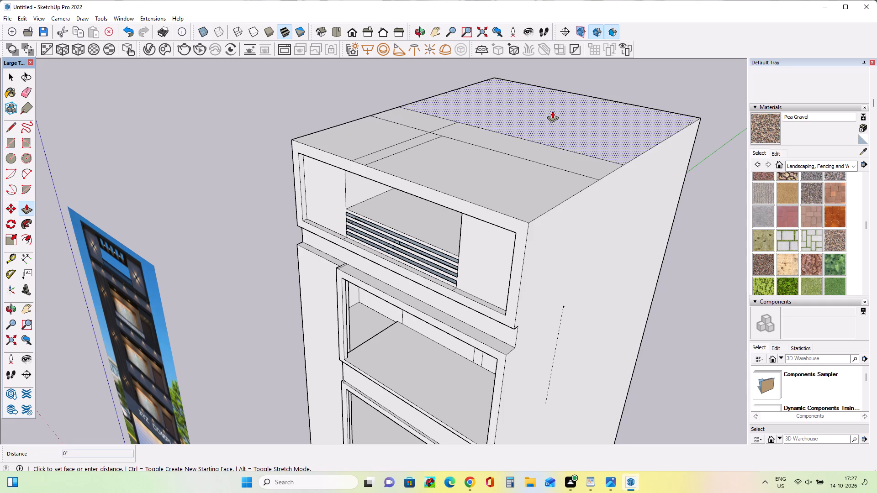
{"action": "left_click", "coordinate": [588, 131]}
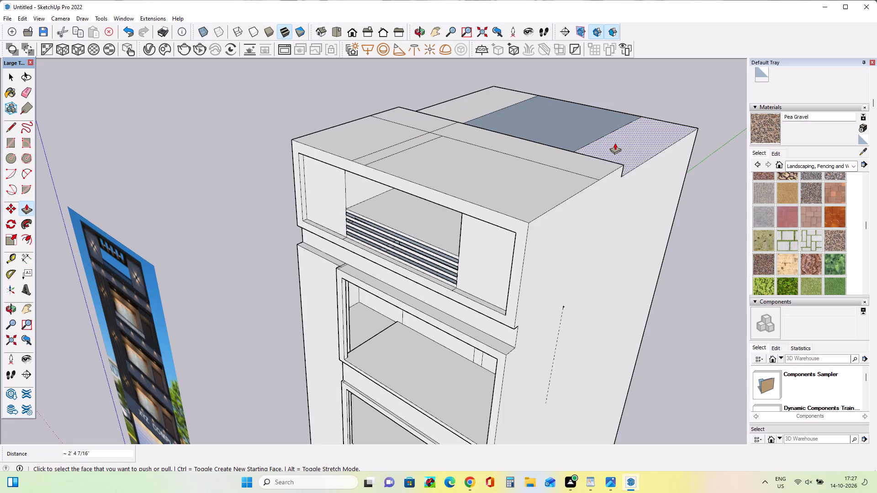
Push/Pull the three rear roof faces down to one level, about 8' 10 3/4" for the last ones.
{"action": "middle_click_drag", "start_coordinate": [614, 135], "coordinate": [678, 32]}
{"action": "middle_click_drag", "start_coordinate": [527, 128], "coordinate": [598, 134]}
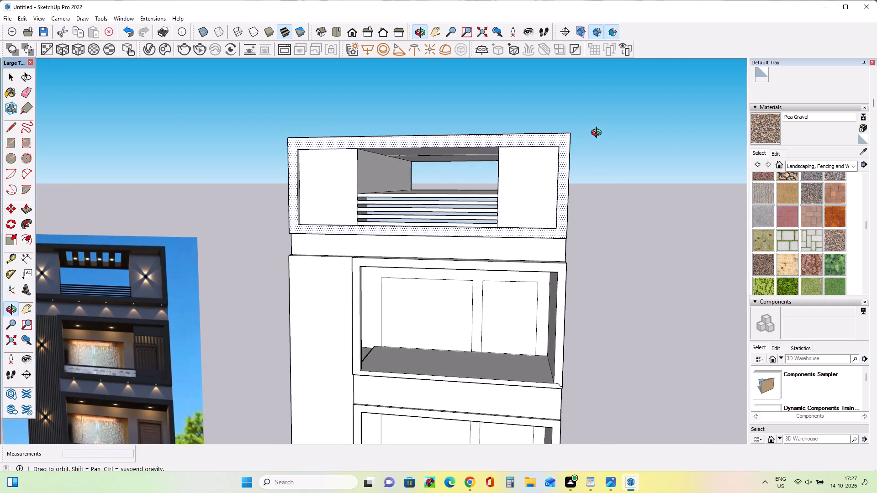
{"action": "middle_click_drag", "start_coordinate": [598, 134], "coordinate": [307, 186]}
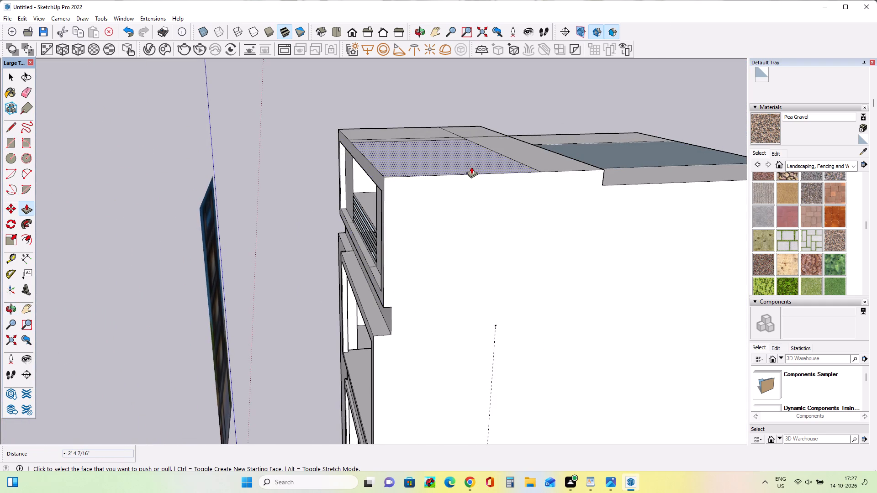
{"action": "middle_click_drag", "start_coordinate": [465, 170], "coordinate": [719, 128]}
{"action": "middle_click_drag", "start_coordinate": [628, 148], "coordinate": [570, 174]}
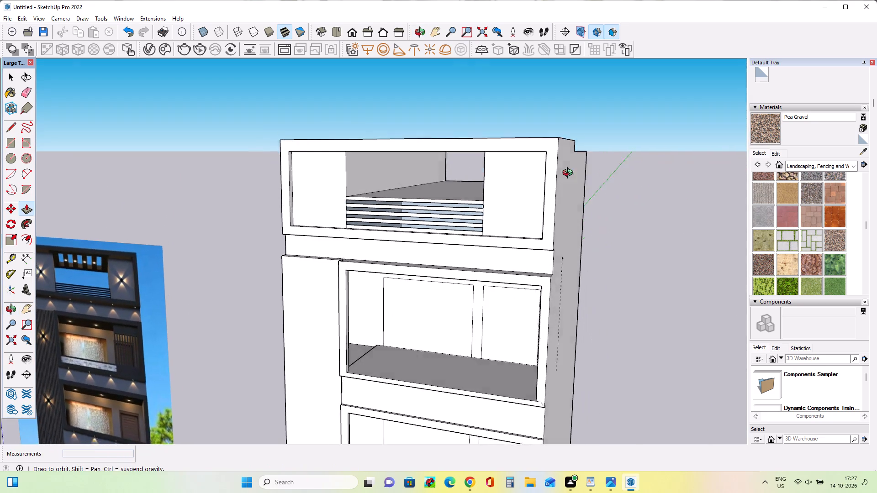
{"action": "middle_click_drag", "start_coordinate": [570, 174], "coordinate": [452, 193]}
{"action": "left_click", "coordinate": [651, 153]}
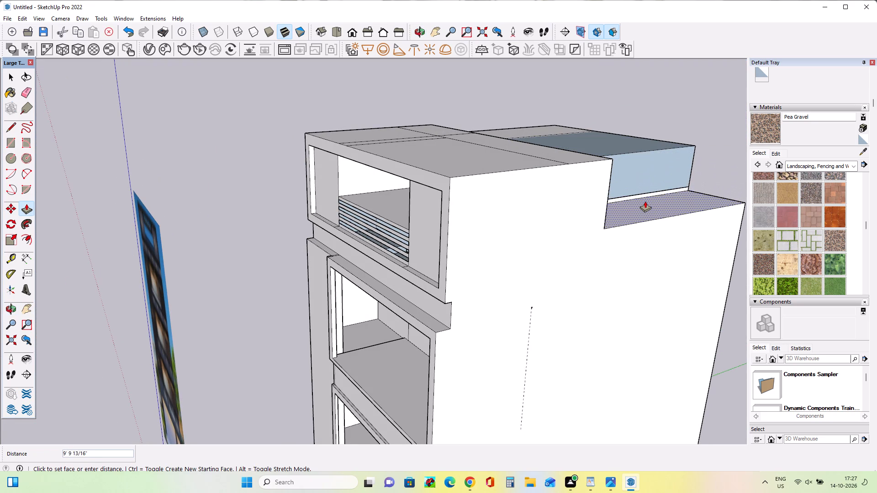
{"action": "left_click", "coordinate": [643, 196]}
{"action": "middle_click_drag", "start_coordinate": [639, 153], "coordinate": [603, 199]}
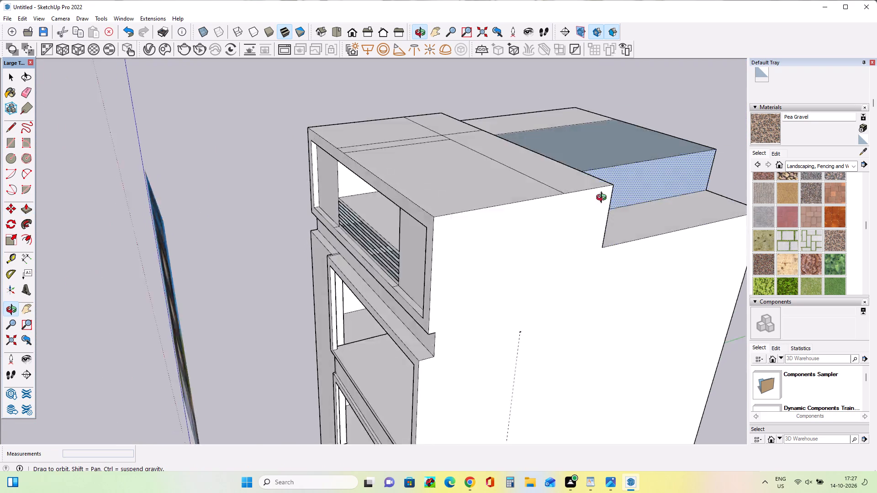
{"action": "middle_click_drag", "start_coordinate": [603, 199], "coordinate": [553, 217]}
{"action": "left_click", "coordinate": [604, 185]}
{"action": "left_click", "coordinate": [612, 261]}
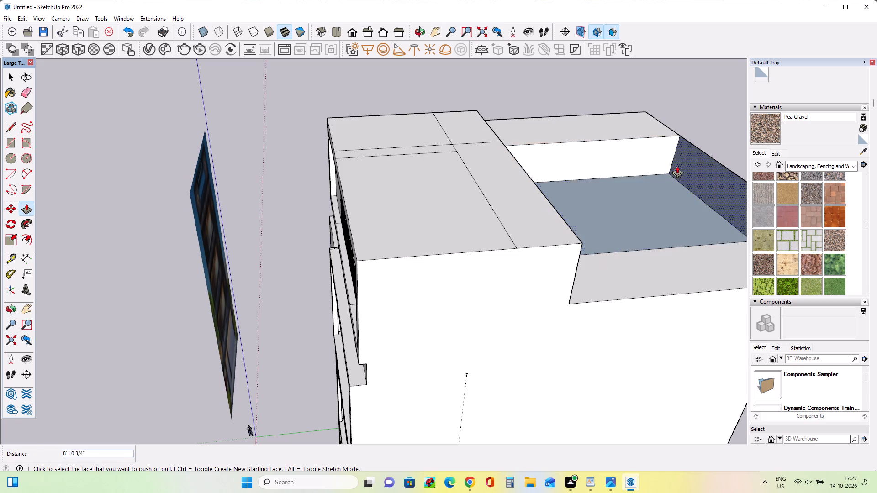
{"action": "left_click", "coordinate": [632, 127]}
{"action": "left_click", "coordinate": [627, 186]}
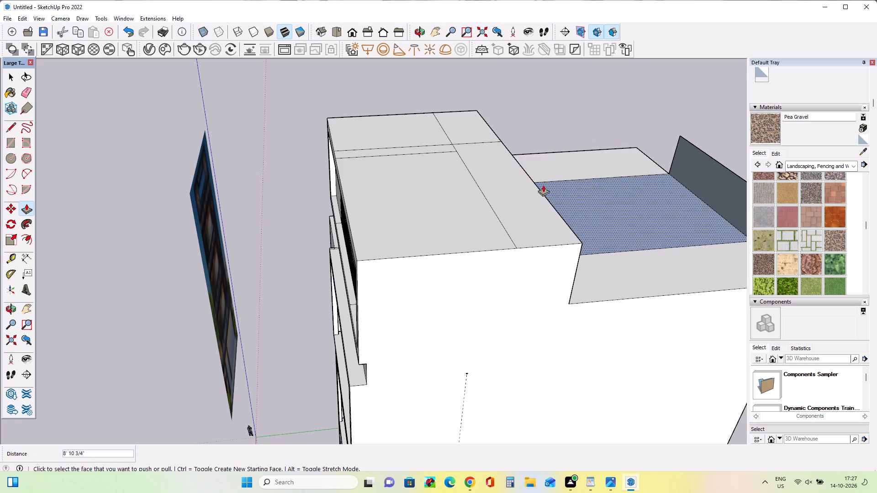
Erase the leftover upright face and its edges standing at the back of the lowered rear roof.
{"action": "middle_click_drag", "start_coordinate": [652, 149], "coordinate": [692, 116]}
{"action": "middle_click_drag", "start_coordinate": [760, 73], "coordinate": [764, 71]}
{"action": "middle_click_drag", "start_coordinate": [454, 228], "coordinate": [707, 146]}
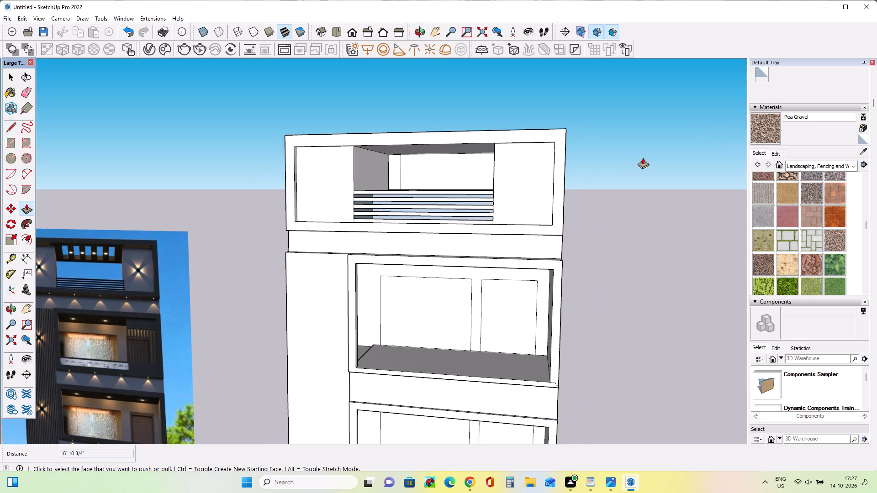
{"action": "middle_click_drag", "start_coordinate": [488, 191], "coordinate": [200, 247]}
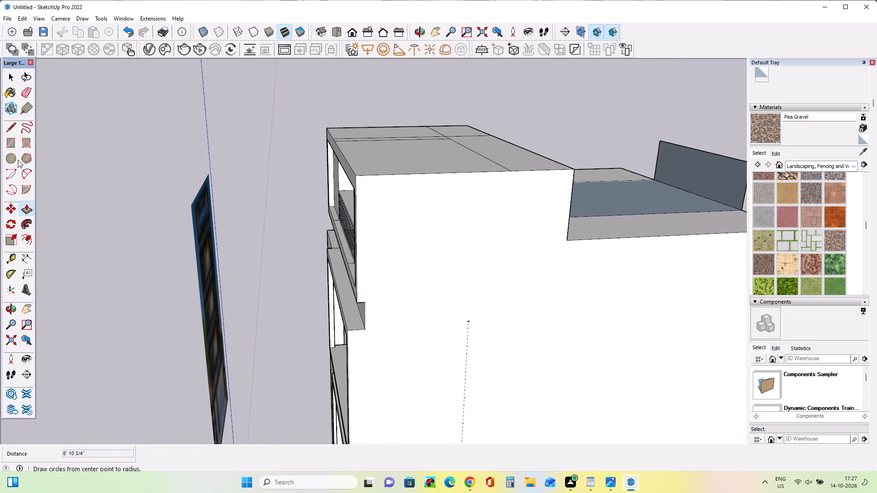
{"action": "left_click", "coordinate": [11, 141]}
{"action": "left_click", "coordinate": [26, 89]}
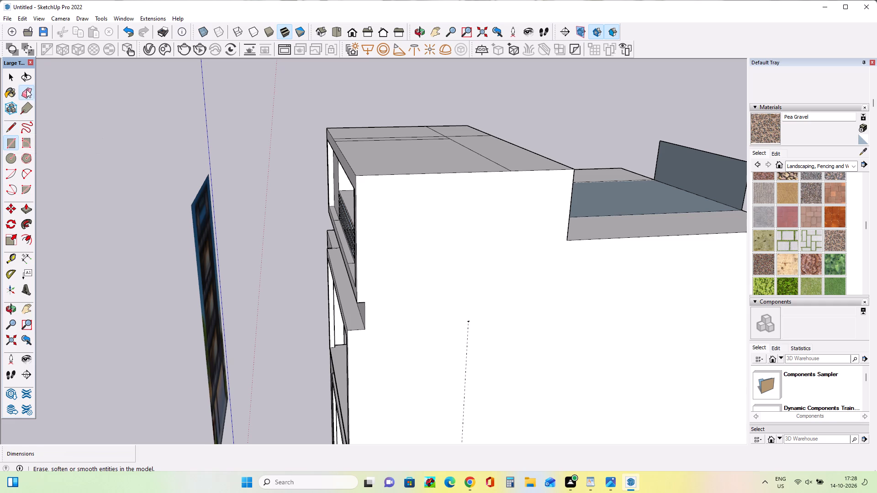
{"action": "left_click_drag", "start_coordinate": [717, 153], "coordinate": [713, 172]}
{"action": "left_click", "coordinate": [660, 154]}
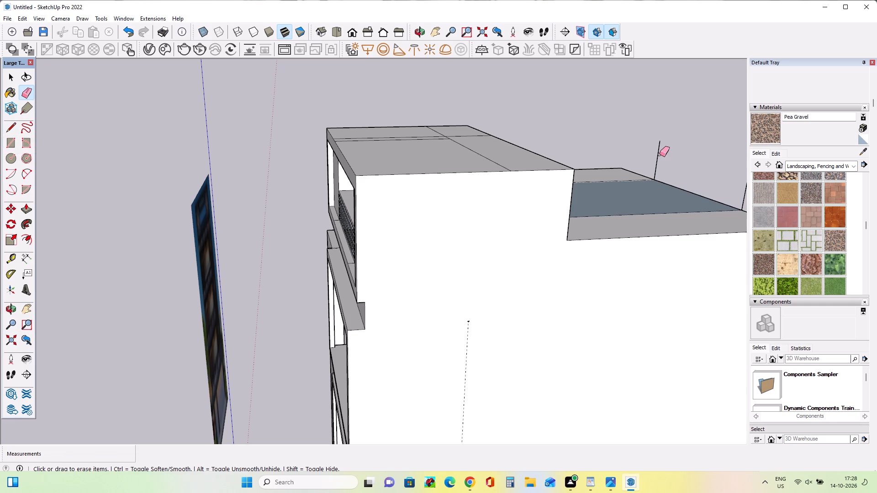
{"action": "left_click", "coordinate": [657, 153]}
{"action": "left_click", "coordinate": [744, 196]}
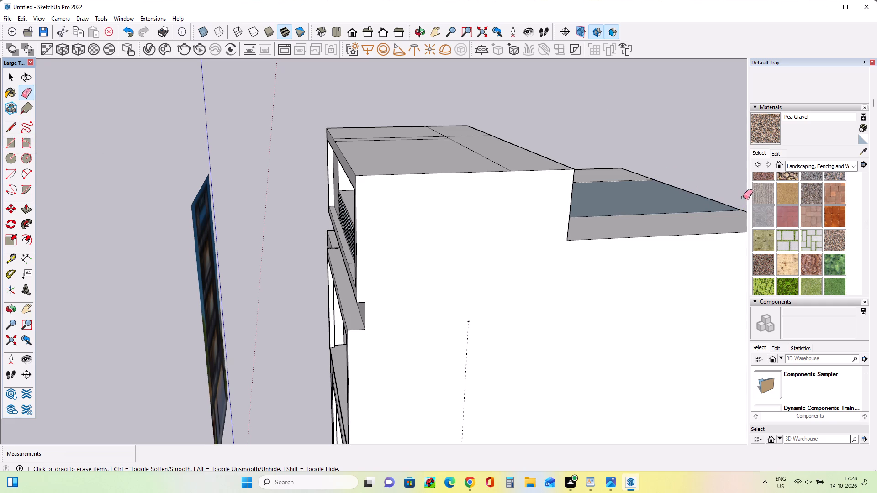
Delete the wide and narrow wall faces closing the back of the top storey's opening, along with the edge between them.
{"action": "middle_click_drag", "start_coordinate": [345, 241], "coordinate": [667, 201]}
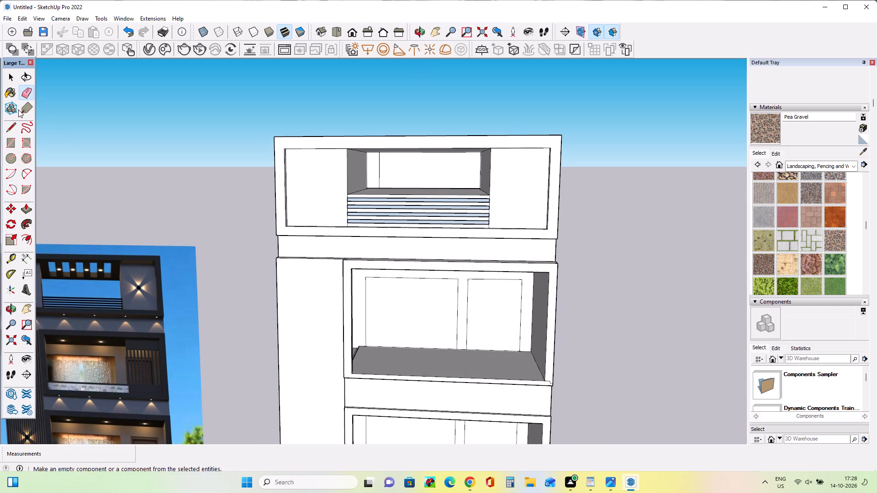
{"action": "left_click", "coordinate": [14, 77]}
{"action": "left_click", "coordinate": [429, 166]}
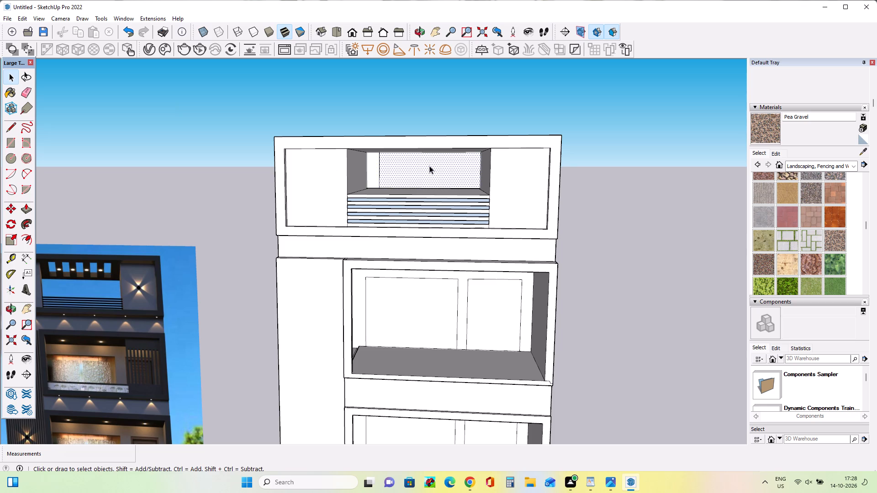
{"action": "key", "text": "Delete"}
{"action": "left_click", "coordinate": [376, 173]}
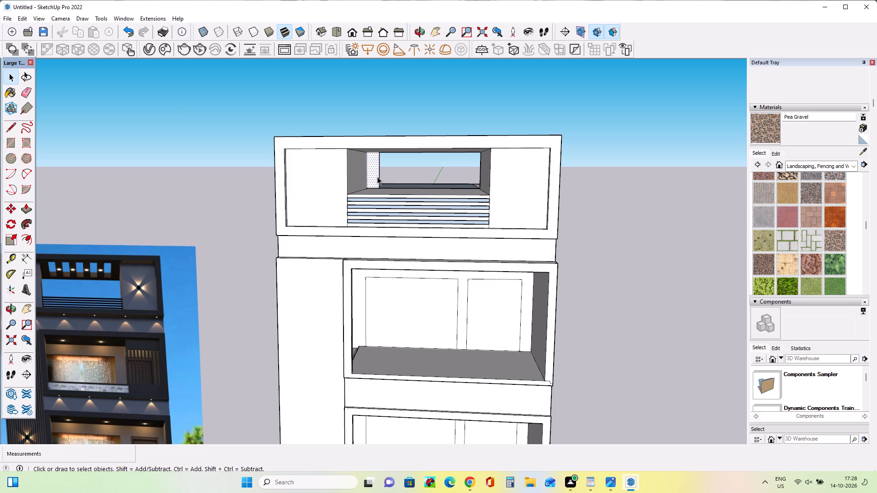
{"action": "key", "text": "Delete"}
{"action": "left_click", "coordinate": [378, 175]}
{"action": "key", "text": "Delete"}
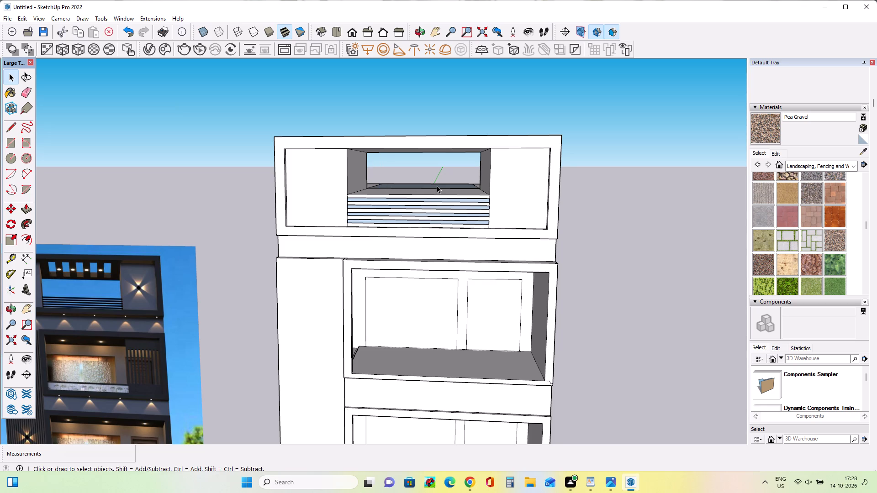
Draw a rectangle about 55' 7 3/8" by 1' 5 3/4" across the upper roof's full width, just in front of the existing cross line.
{"action": "middle_click_drag", "start_coordinate": [438, 190], "coordinate": [430, 181]}
{"action": "scroll", "coordinate": [432, 186], "scroll_direction": "down", "scroll_amount": 1}
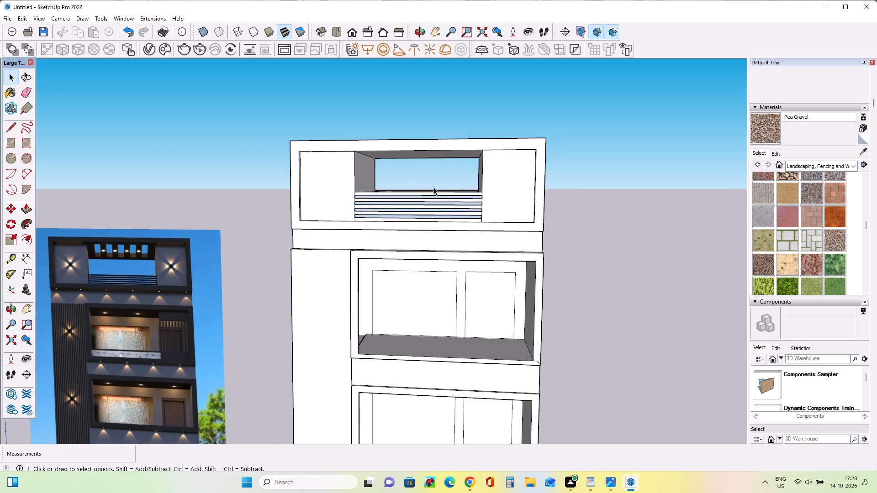
{"action": "scroll", "coordinate": [437, 189], "scroll_direction": "down", "scroll_amount": 2}
{"action": "middle_click_drag", "start_coordinate": [512, 191], "coordinate": [232, 256]}
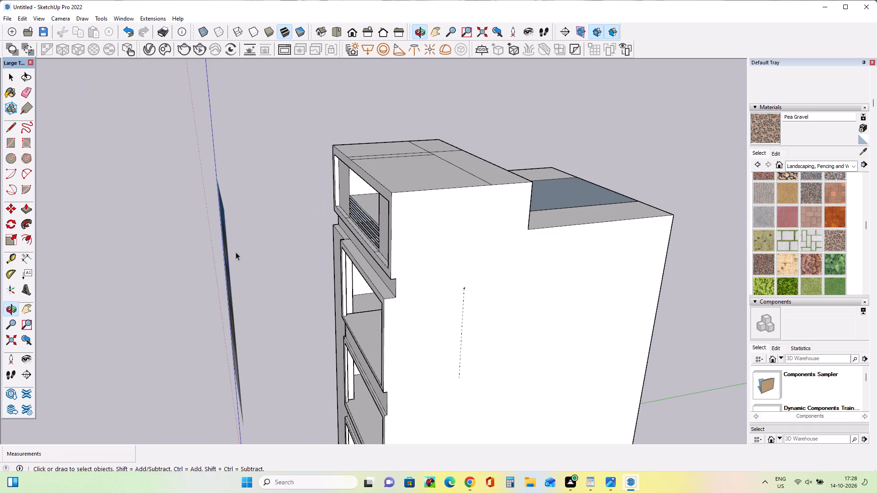
{"action": "middle_click_drag", "start_coordinate": [527, 200], "coordinate": [695, 162]}
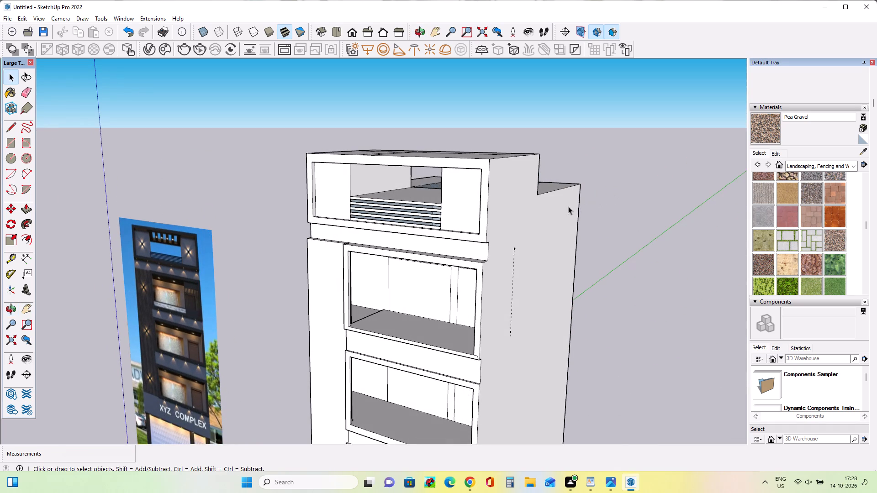
{"action": "middle_click_drag", "start_coordinate": [568, 206], "coordinate": [452, 350]}
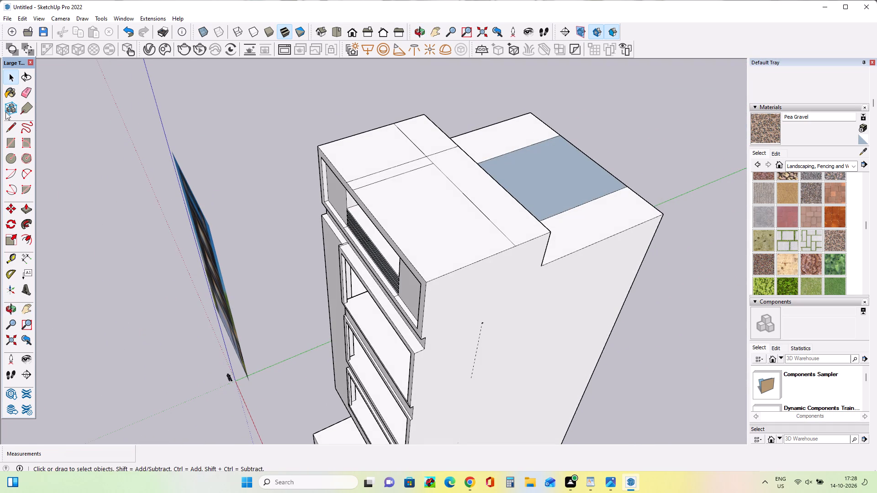
{"action": "left_click", "coordinate": [11, 143]}
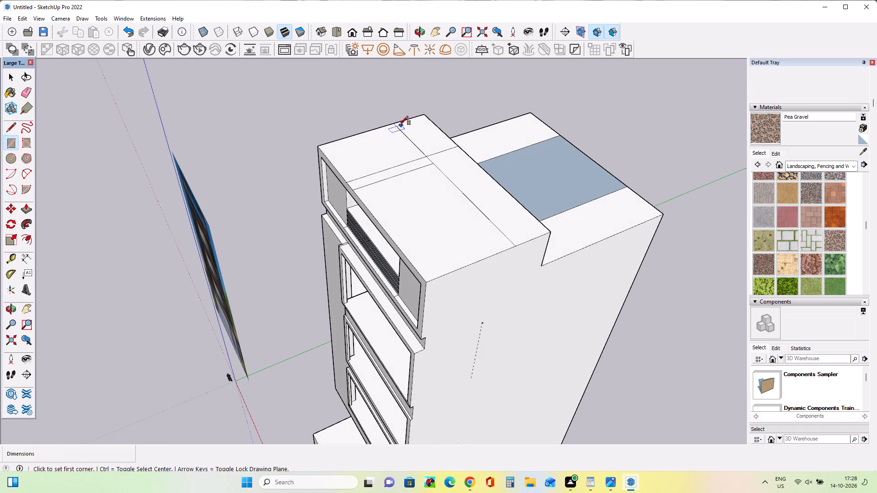
{"action": "scroll", "coordinate": [399, 126], "scroll_direction": "up", "scroll_amount": 2}
{"action": "scroll", "coordinate": [399, 126], "scroll_direction": "down", "scroll_amount": 1}
{"action": "scroll", "coordinate": [399, 126], "scroll_direction": "up", "scroll_amount": 9}
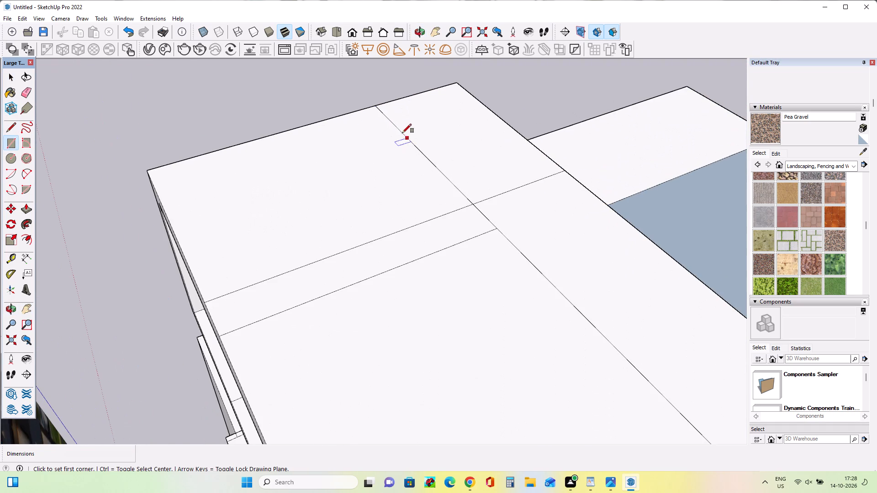
{"action": "left_click", "coordinate": [378, 109]}
{"action": "scroll", "coordinate": [411, 170], "scroll_direction": "down", "scroll_amount": 8}
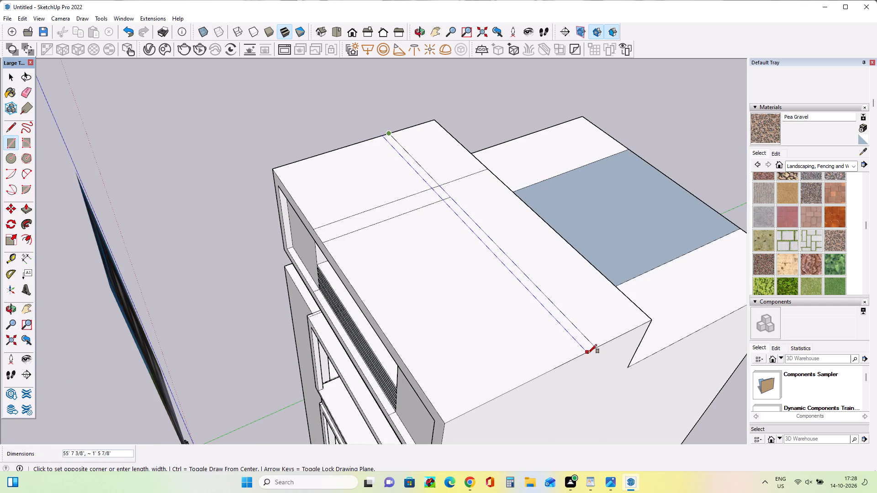
{"action": "left_click", "coordinate": [587, 353]}
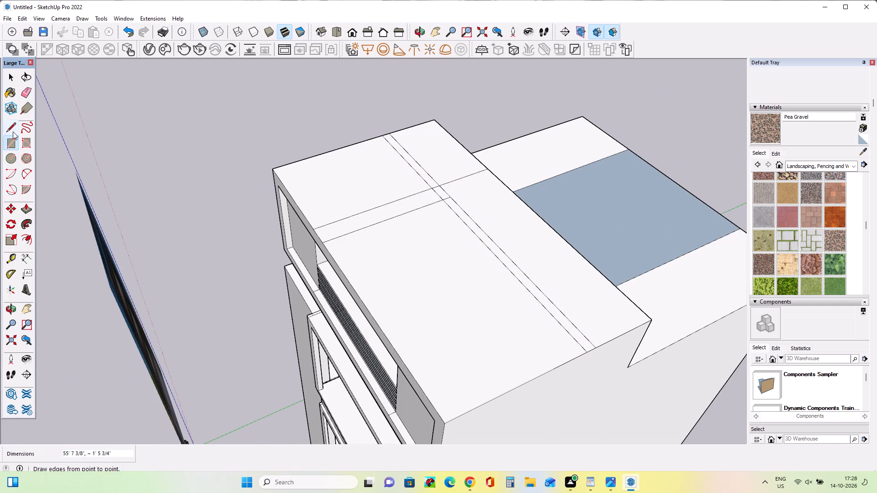
Push/Pull both parts of the upper block's rear wall forward to the rear line of the cross strip, about 9' 11 7/16".
{"action": "left_click", "coordinate": [21, 208]}
{"action": "middle_click_drag", "start_coordinate": [395, 173], "coordinate": [28, 105]}
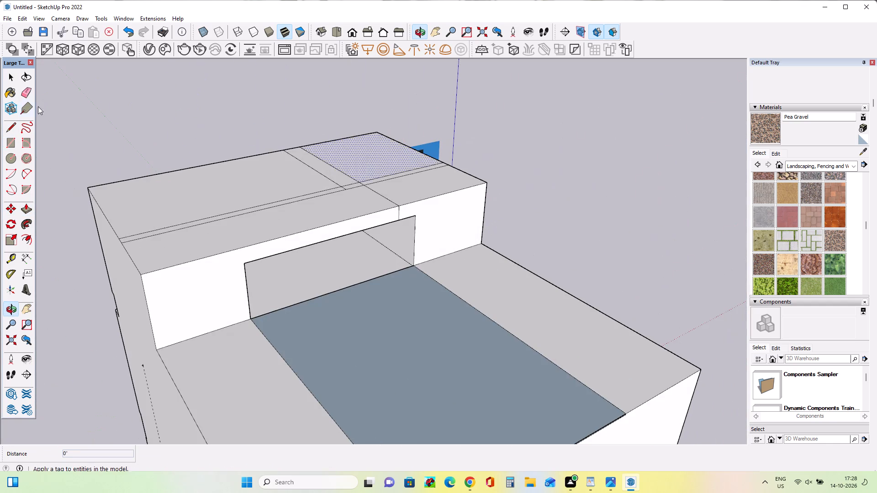
{"action": "left_click", "coordinate": [431, 215]}
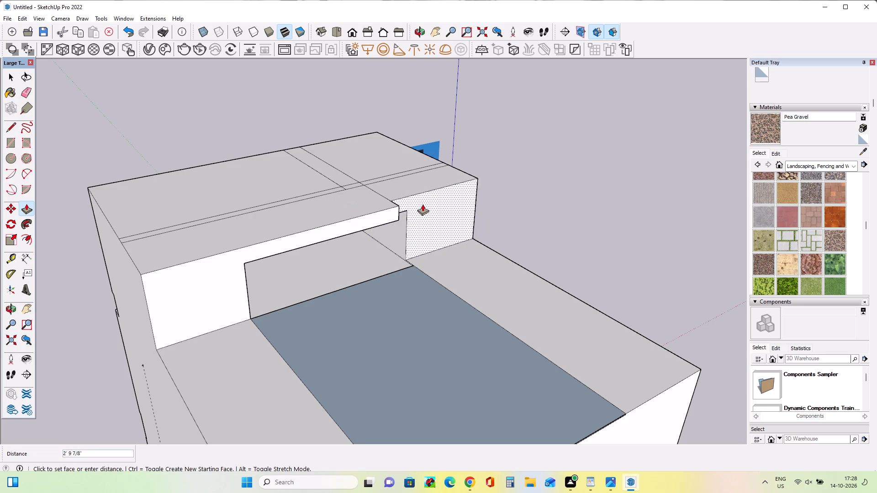
{"action": "left_click", "coordinate": [399, 169]}
{"action": "left_click", "coordinate": [390, 214]}
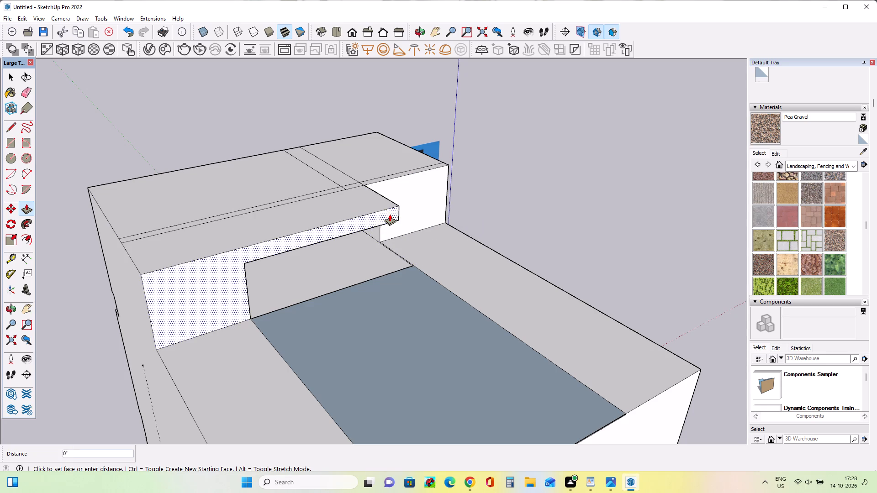
{"action": "left_click", "coordinate": [351, 187]}
Examine the shortened roof block and the top storey's through-opening from the side and front, against the elevation image.
{"action": "middle_click_drag", "start_coordinate": [197, 226], "coordinate": [470, 158]}
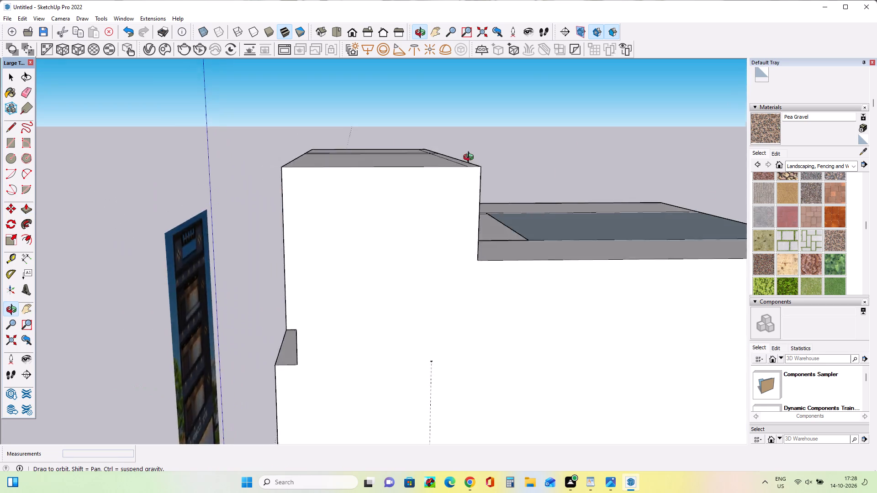
{"action": "middle_click_drag", "start_coordinate": [470, 158], "coordinate": [518, 158]}
{"action": "middle_click_drag", "start_coordinate": [355, 206], "coordinate": [623, 184]}
{"action": "middle_click_drag", "start_coordinate": [482, 170], "coordinate": [515, 149]}
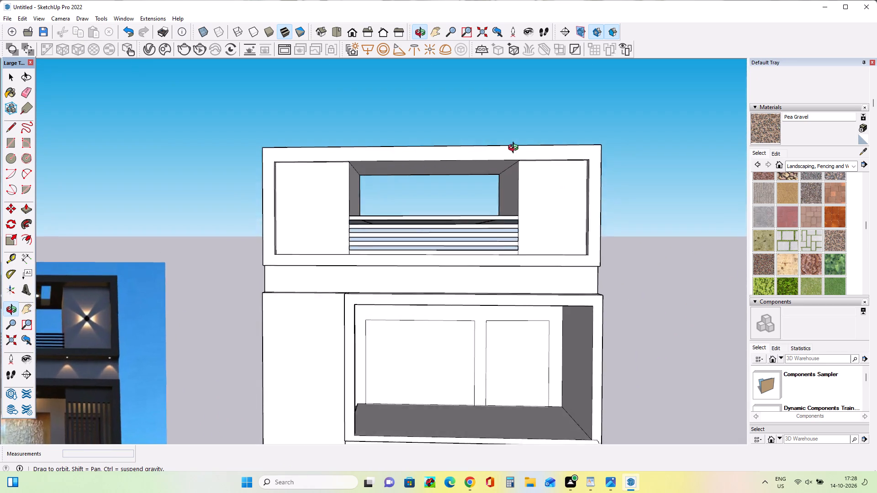
{"action": "middle_click_drag", "start_coordinate": [515, 149], "coordinate": [500, 179]}
{"action": "scroll", "coordinate": [500, 179], "scroll_direction": "down", "scroll_amount": 3}
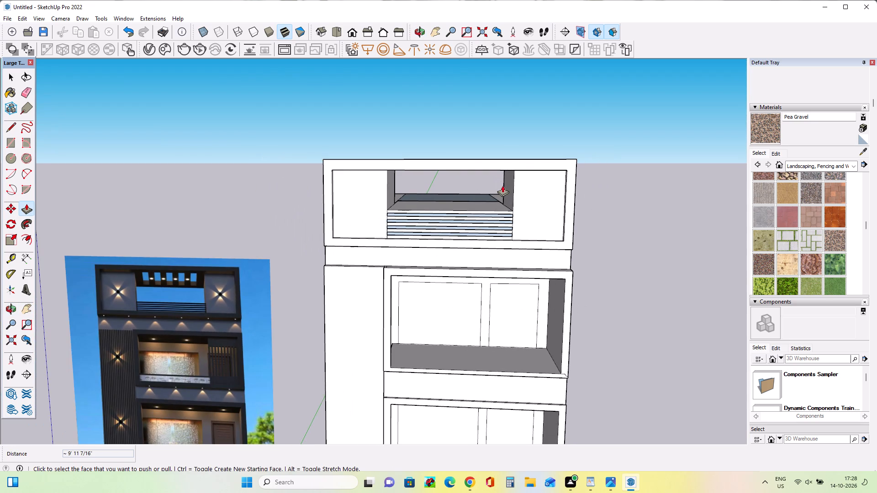
{"action": "middle_click_drag", "start_coordinate": [501, 182], "coordinate": [498, 176]}
{"action": "scroll", "coordinate": [450, 169], "scroll_direction": "up", "scroll_amount": 3}
Draw a rectangle about 21' 9 1/4" by 3' 7 15/16" on the roof above the opening, beside the existing narrow strip.
{"action": "middle_click_drag", "start_coordinate": [513, 178], "coordinate": [405, 271]}
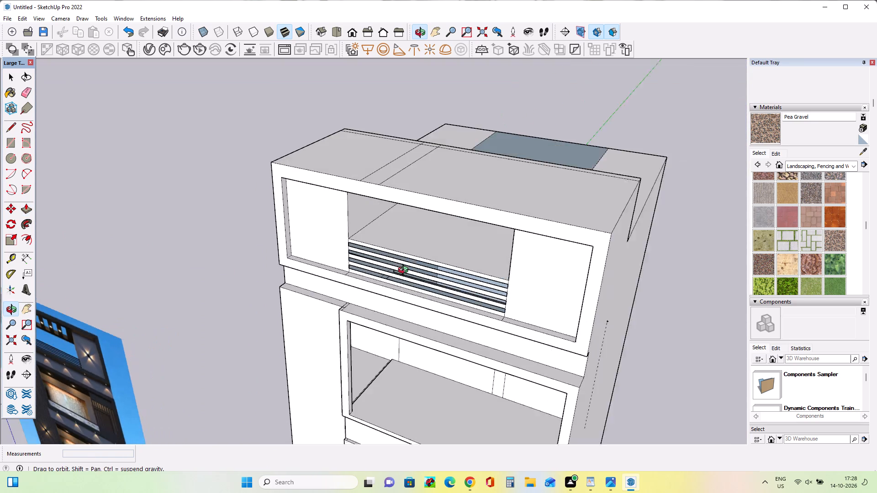
{"action": "middle_click_drag", "start_coordinate": [405, 271], "coordinate": [404, 271]}
{"action": "scroll", "coordinate": [412, 258], "scroll_direction": "down", "scroll_amount": 3}
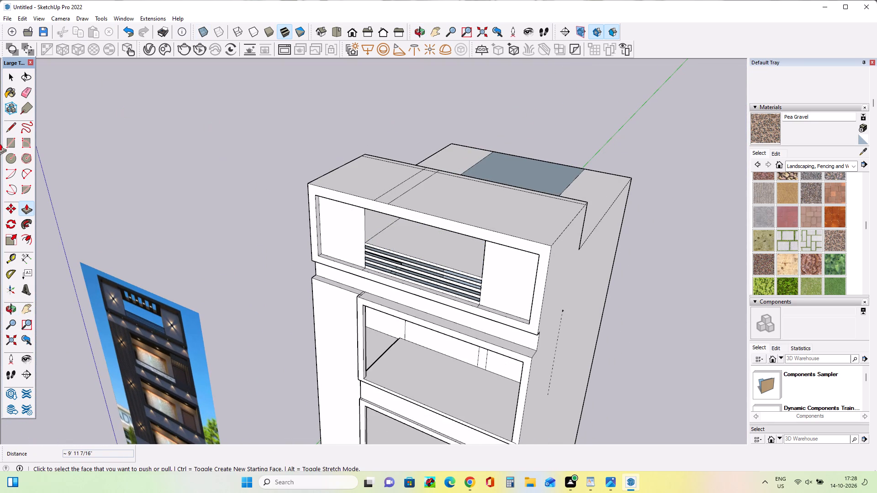
{"action": "left_click", "coordinate": [7, 146]}
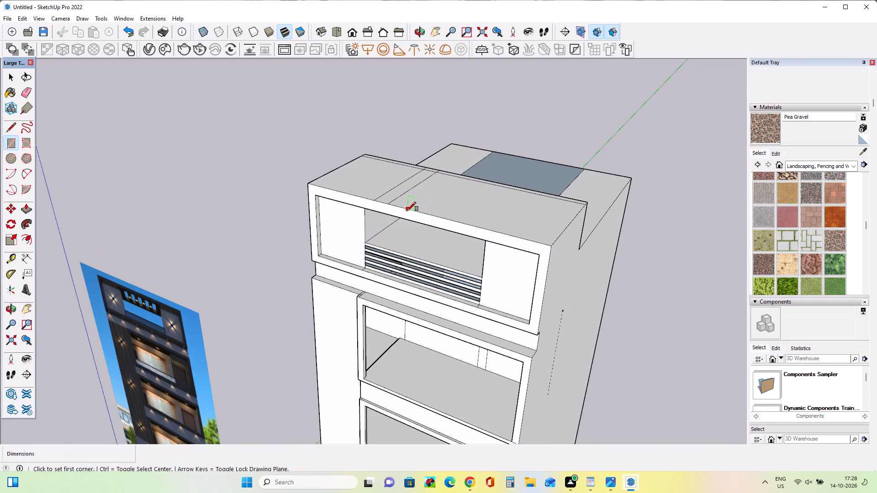
{"action": "left_click", "coordinate": [407, 210]}
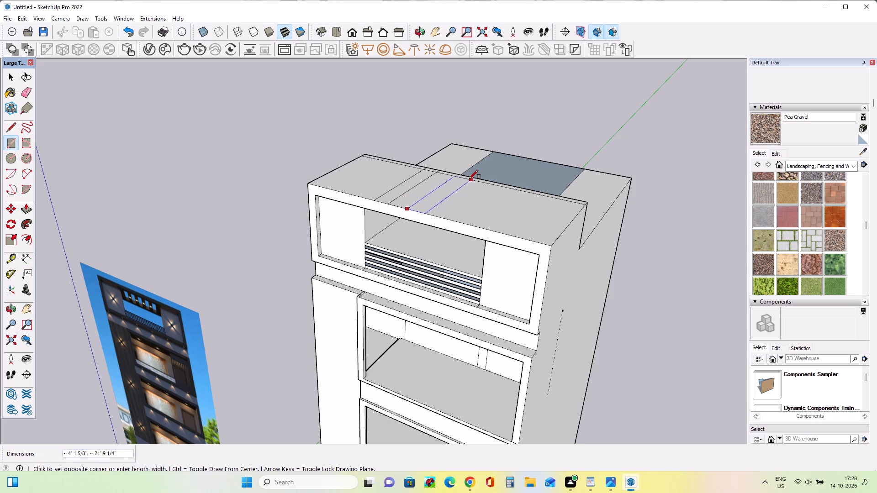
{"action": "left_click", "coordinate": [469, 179]}
{"action": "middle_click_drag", "start_coordinate": [518, 202], "coordinate": [523, 215]}
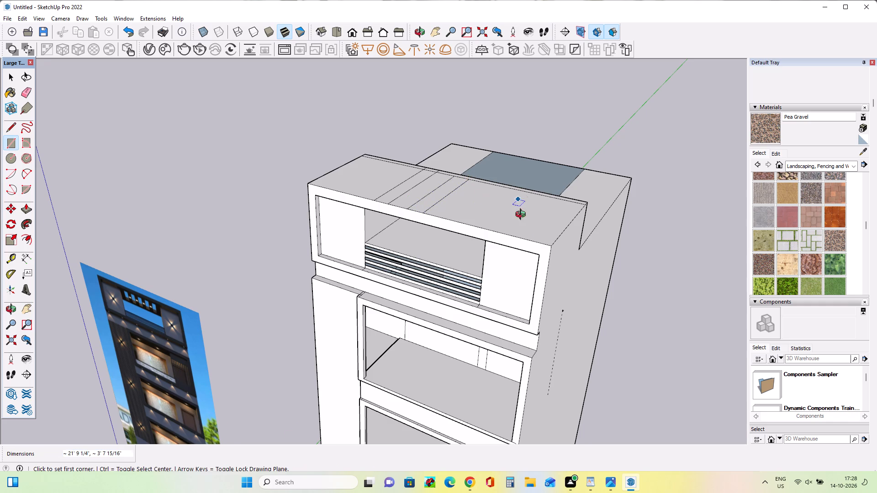
Draw two more roof rectangles above the opening, about 3' 3 9/16" by 23' 3" and about 3' 8 11/16" by 21' 9 1/4".
{"action": "middle_click_drag", "start_coordinate": [523, 215], "coordinate": [532, 278]}
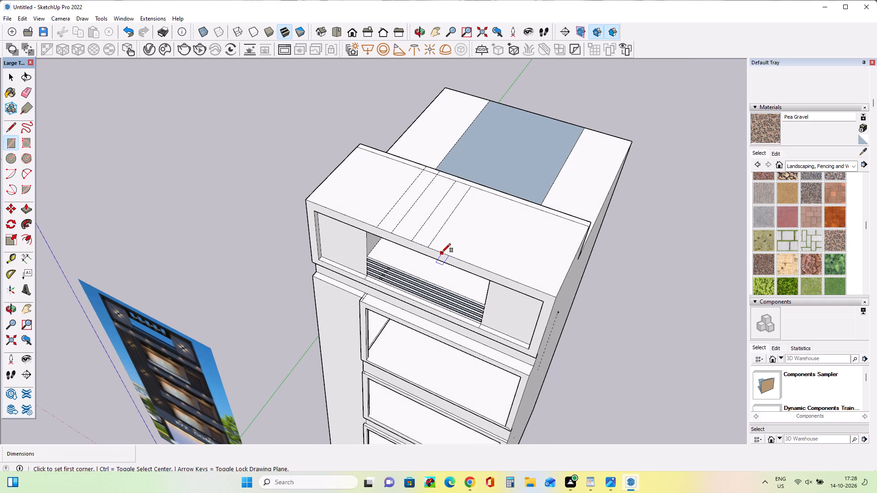
{"action": "left_click", "coordinate": [442, 252]}
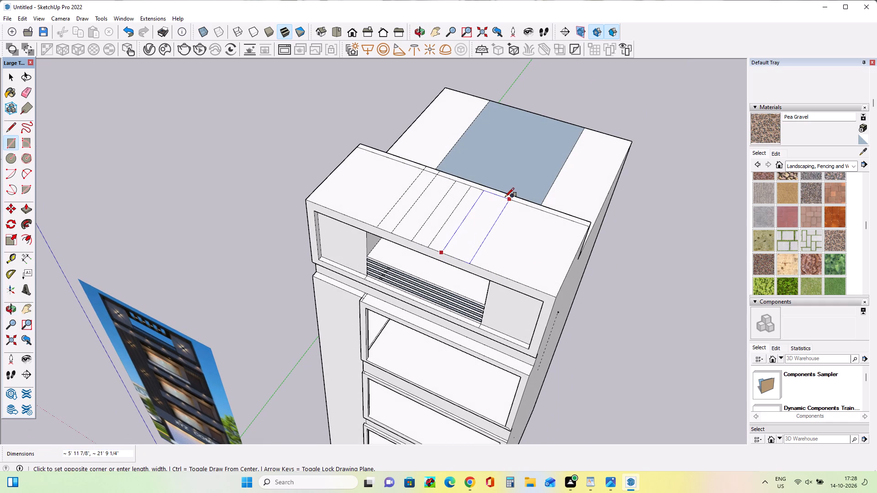
{"action": "left_click", "coordinate": [500, 192]}
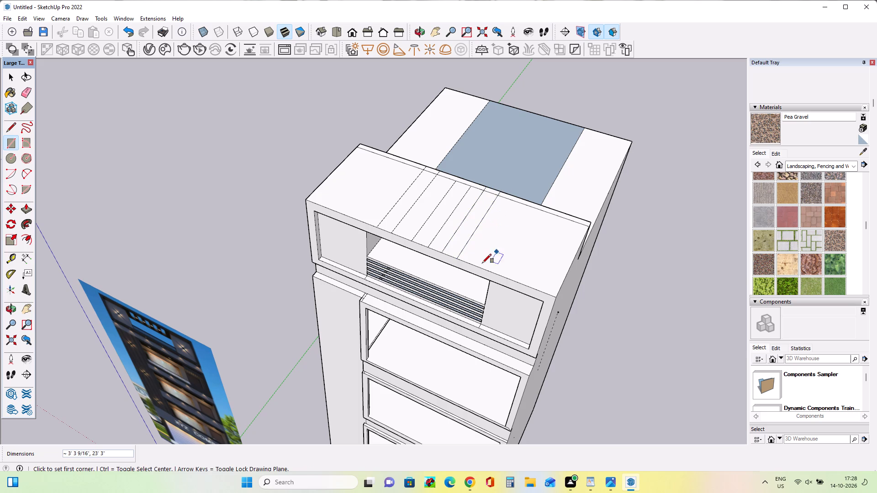
{"action": "left_click", "coordinate": [470, 263]}
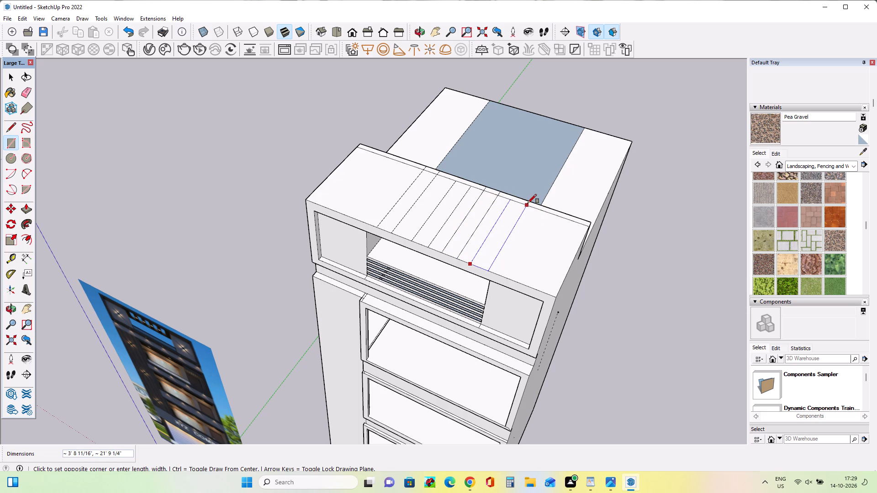
{"action": "left_click", "coordinate": [528, 201]}
Push/Pull three alternating roof strips down about 2' 4 7/16" to cut open slots through the slab above the opening.
{"action": "middle_click_drag", "start_coordinate": [445, 270], "coordinate": [545, 228]}
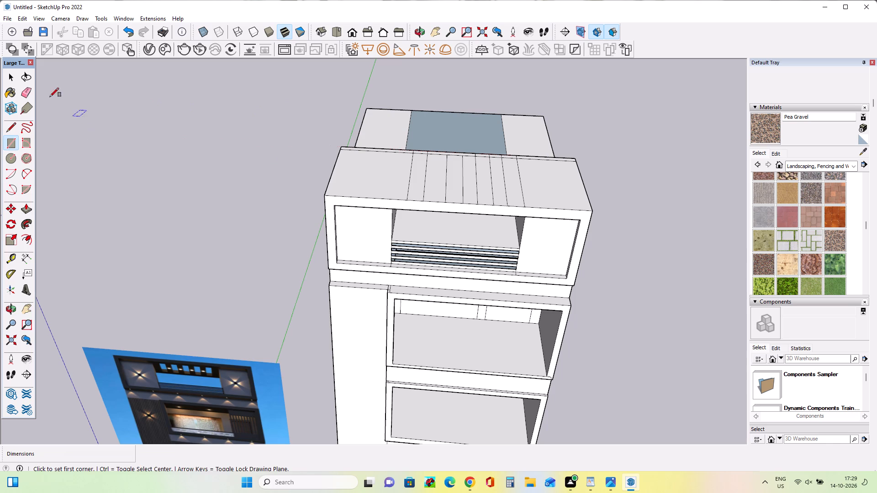
{"action": "left_click", "coordinate": [28, 206]}
{"action": "left_click", "coordinate": [440, 191]}
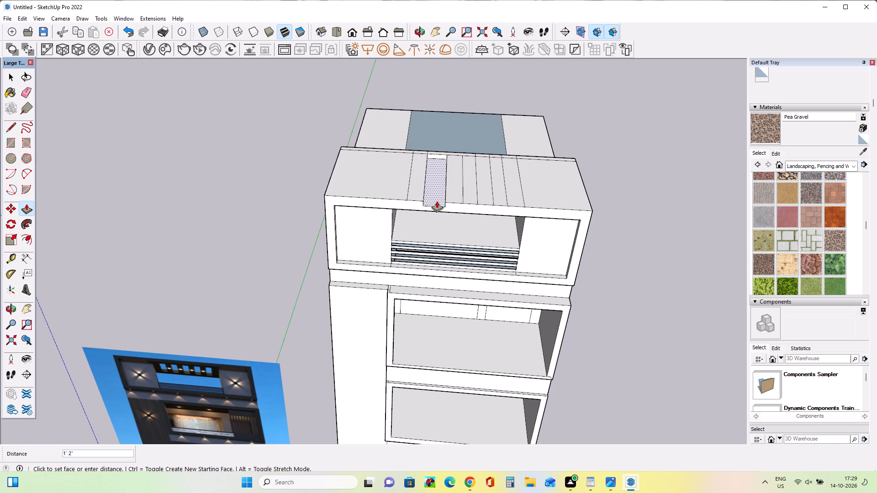
{"action": "left_click", "coordinate": [437, 208]}
{"action": "left_click", "coordinate": [471, 194]}
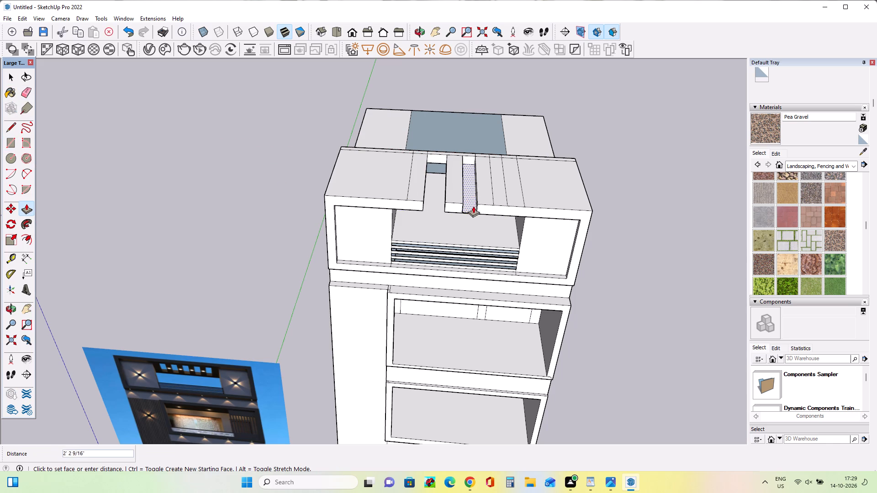
{"action": "left_click", "coordinate": [472, 210]}
{"action": "left_click", "coordinate": [502, 197]}
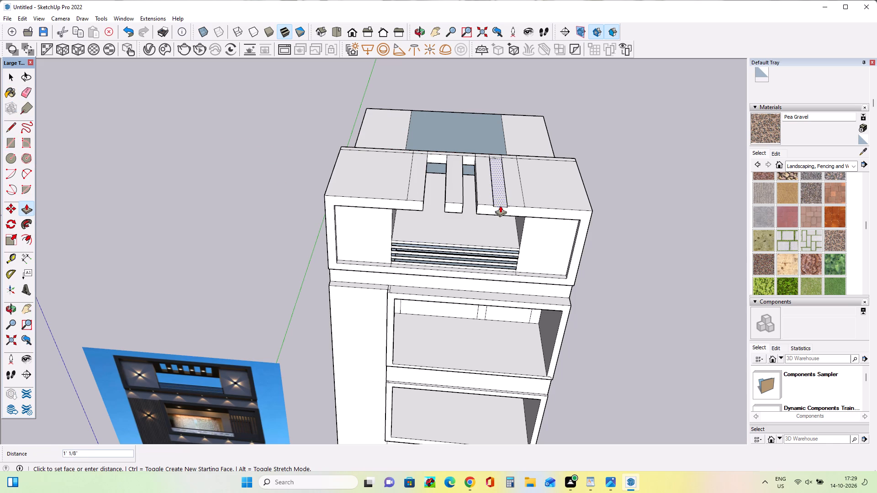
{"action": "left_click", "coordinate": [498, 214]}
Close the widest slot's front with a strip from a 2' 4 7/16" by 1' 5 9/16" side rectangle, extruded about 4' 7 5/8".
{"action": "middle_click_drag", "start_coordinate": [495, 231], "coordinate": [481, 162]}
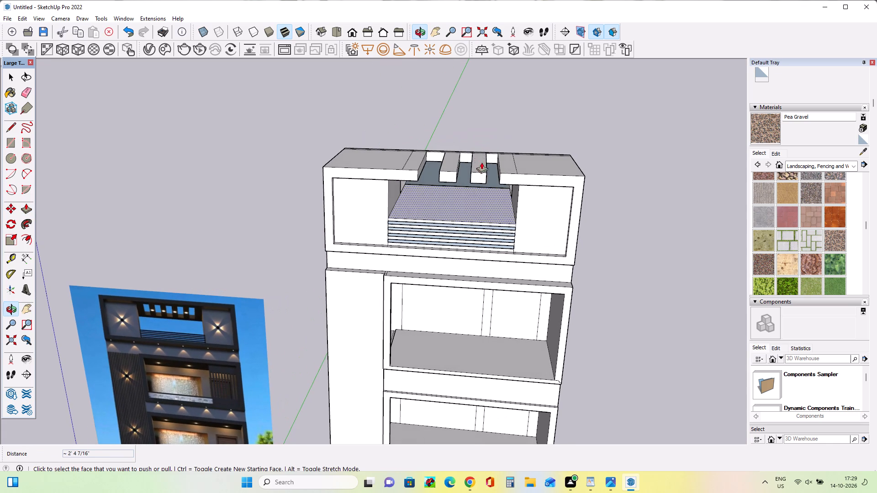
{"action": "middle_click_drag", "start_coordinate": [462, 194], "coordinate": [490, 210]}
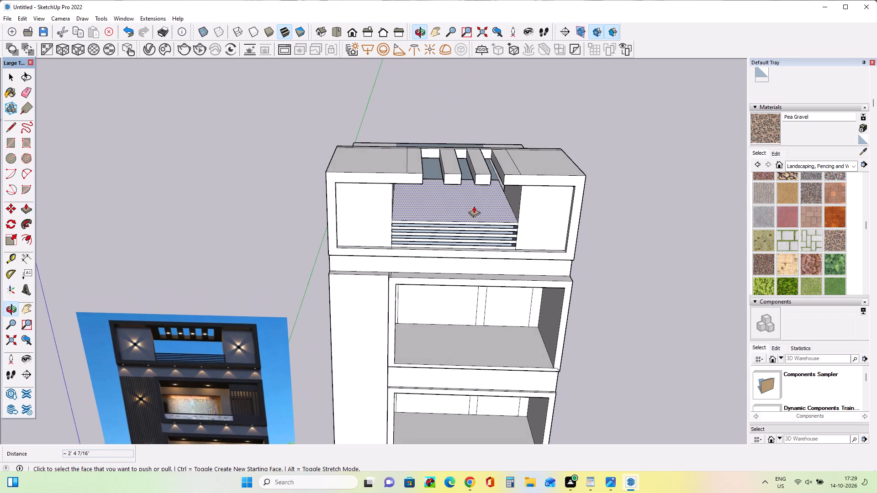
{"action": "middle_click_drag", "start_coordinate": [437, 206], "coordinate": [291, 193]}
{"action": "scroll", "coordinate": [404, 180], "scroll_direction": "up", "scroll_amount": 2}
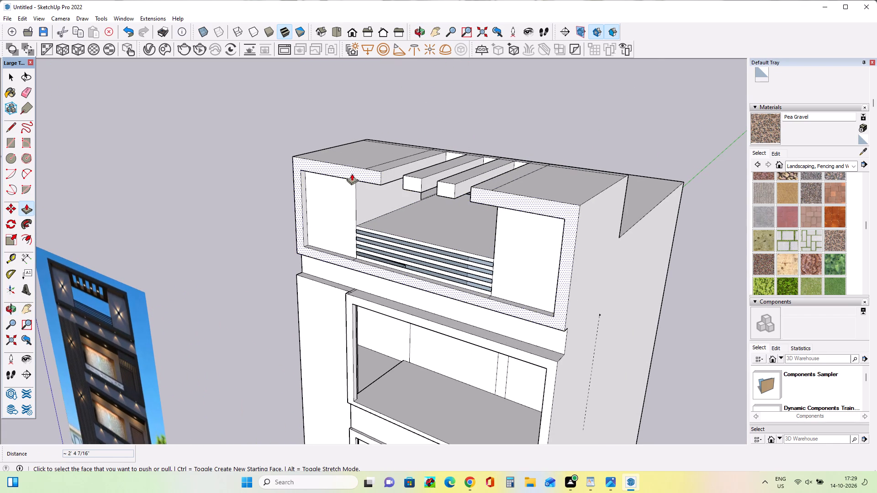
{"action": "left_click", "coordinate": [8, 143]}
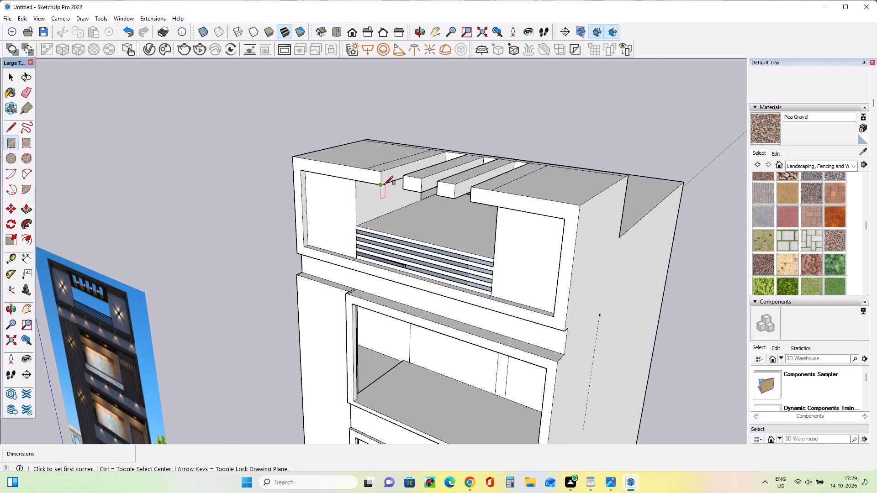
{"action": "left_click", "coordinate": [384, 184]}
{"action": "left_click", "coordinate": [387, 172]}
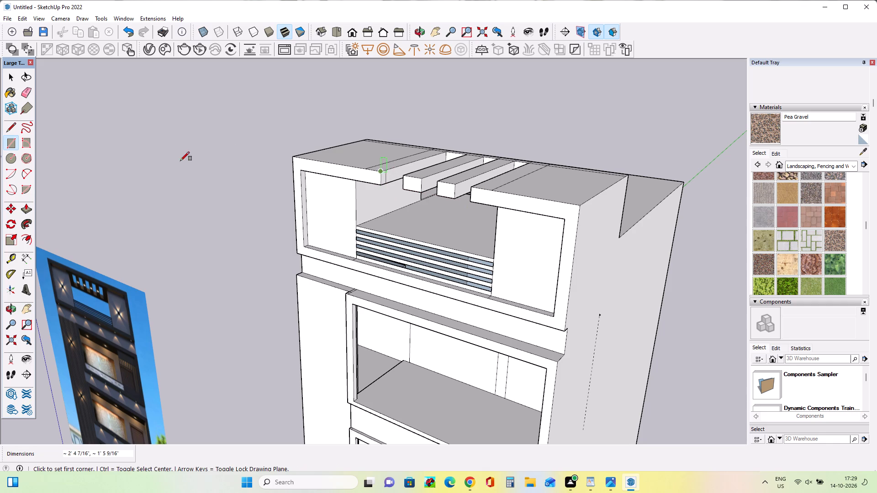
{"action": "left_click", "coordinate": [26, 208]}
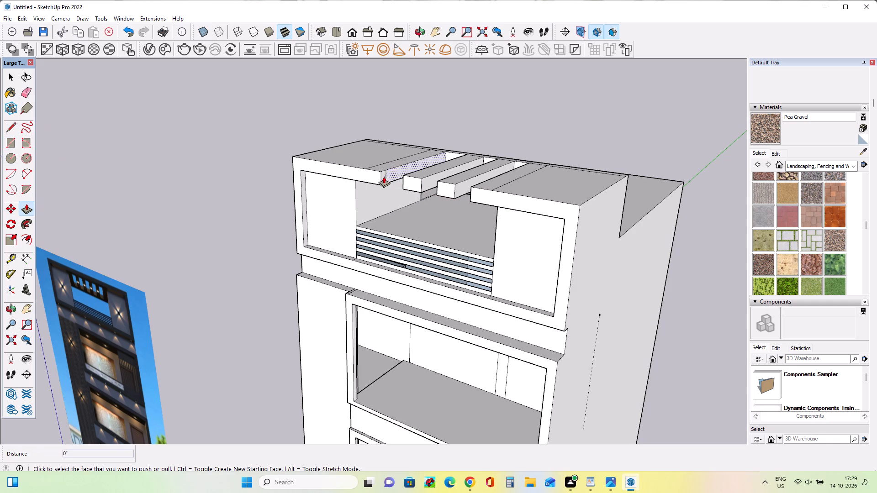
{"action": "left_click", "coordinate": [384, 176]}
{"action": "left_click", "coordinate": [441, 192]}
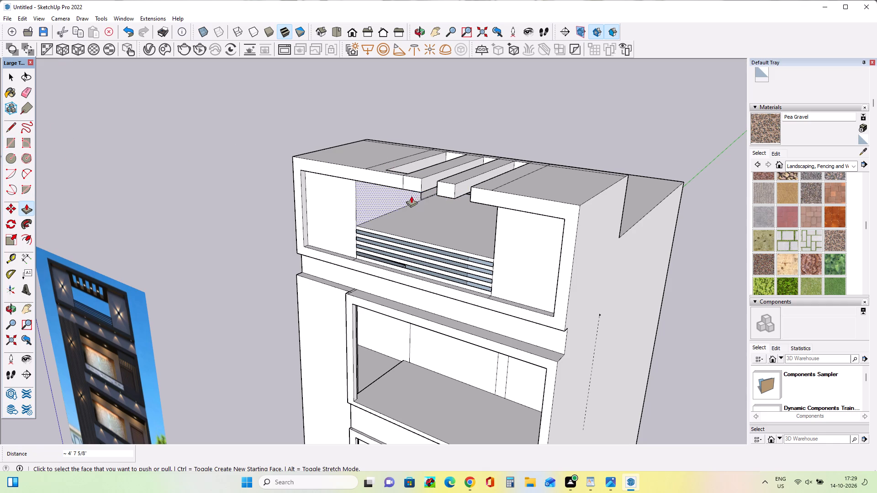
Draw a rectangle about 2' 4 7/16" by 1' 5 9/16" on the side face of both roof beams, at their front ends.
{"action": "scroll", "coordinate": [413, 190], "scroll_direction": "up", "scroll_amount": 1}
{"action": "middle_click_drag", "start_coordinate": [461, 193], "coordinate": [505, 221]}
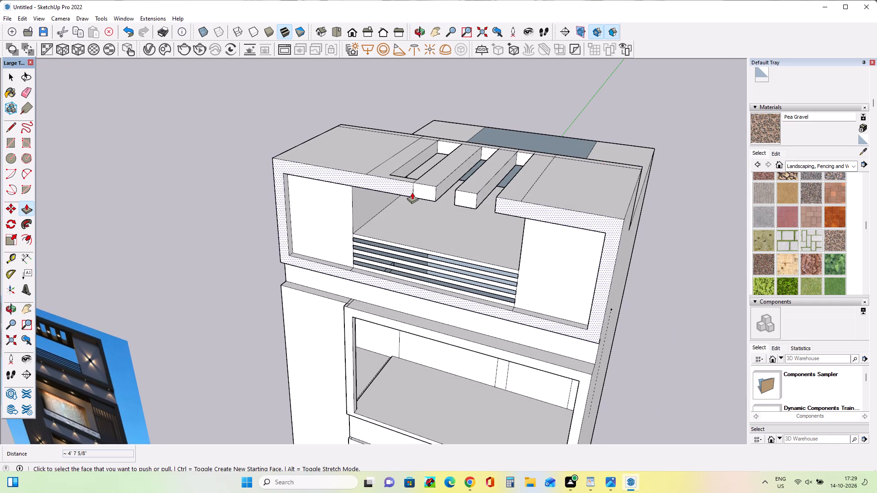
{"action": "middle_click_drag", "start_coordinate": [444, 206], "coordinate": [394, 195]}
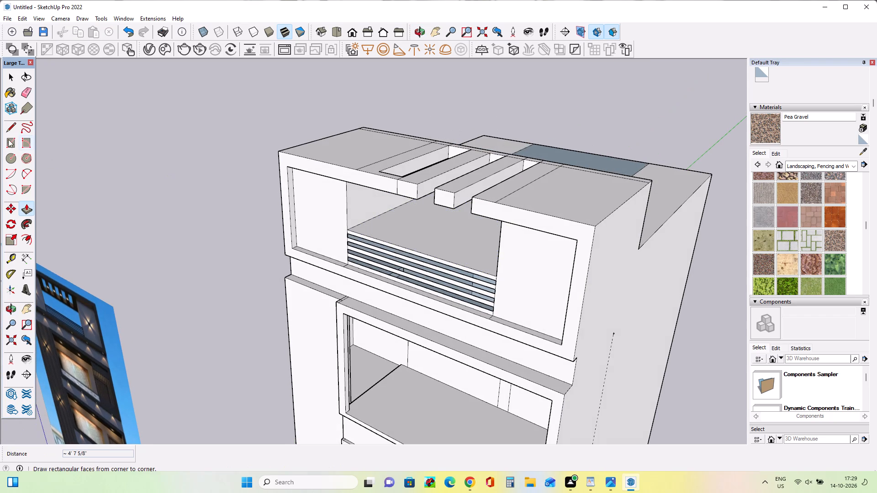
{"action": "left_click", "coordinate": [8, 139]}
{"action": "left_click", "coordinate": [416, 200]}
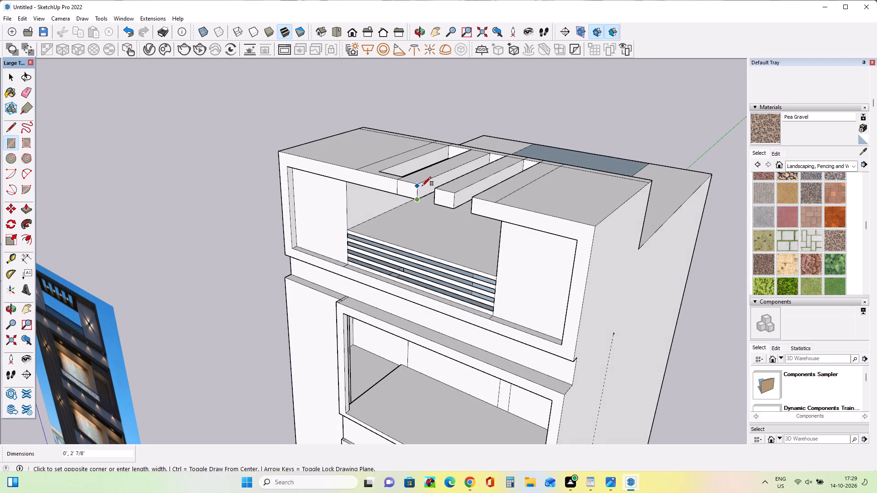
{"action": "left_click", "coordinate": [423, 181]}
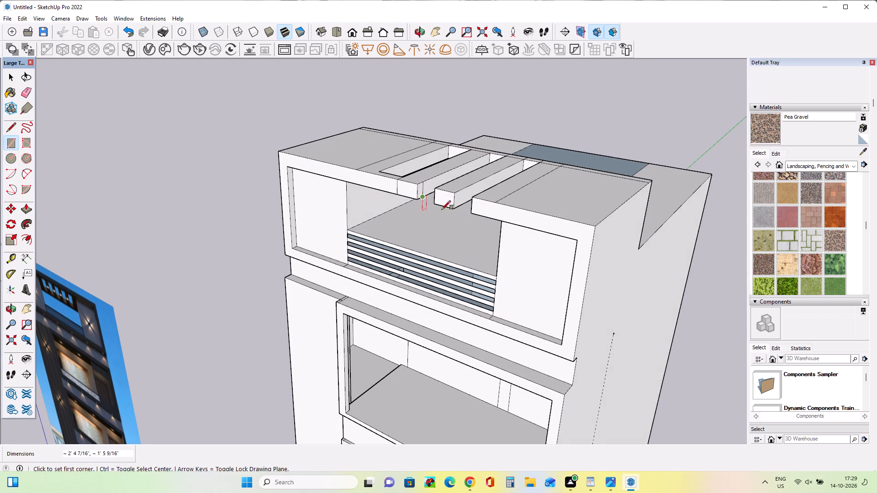
{"action": "middle_click_drag", "start_coordinate": [456, 220], "coordinate": [431, 233]}
{"action": "left_click", "coordinate": [444, 219]}
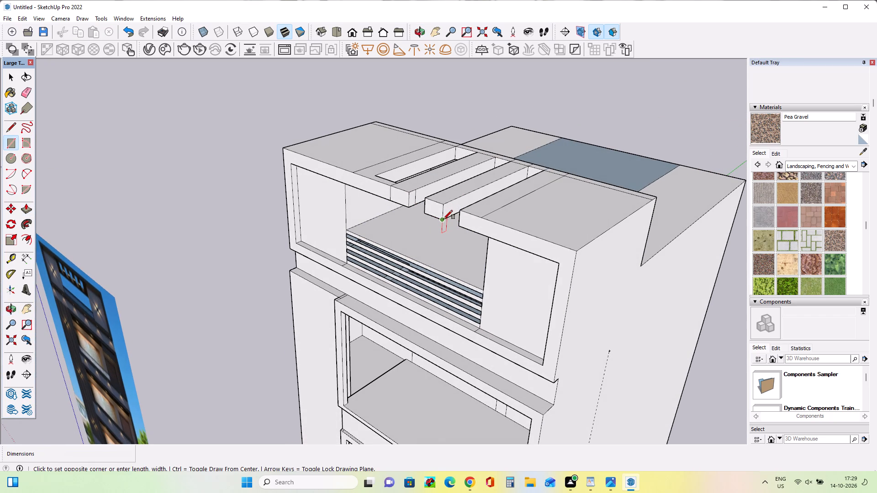
{"action": "left_click", "coordinate": [450, 202]}
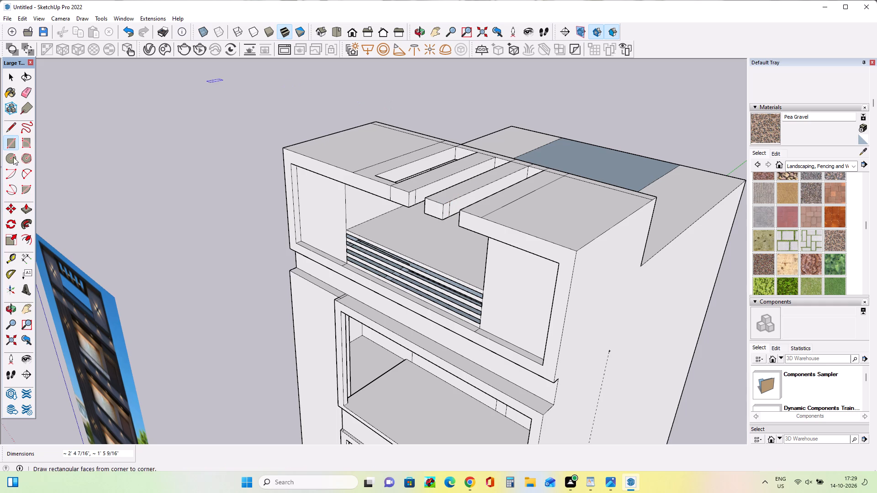
Push/Pull the two beam-side rectangles across the remaining slots' fronts, about 3' 1/8" and 2' 10 1/8", to complete the front edge.
{"action": "left_click", "coordinate": [27, 207]}
{"action": "left_click", "coordinate": [411, 200]}
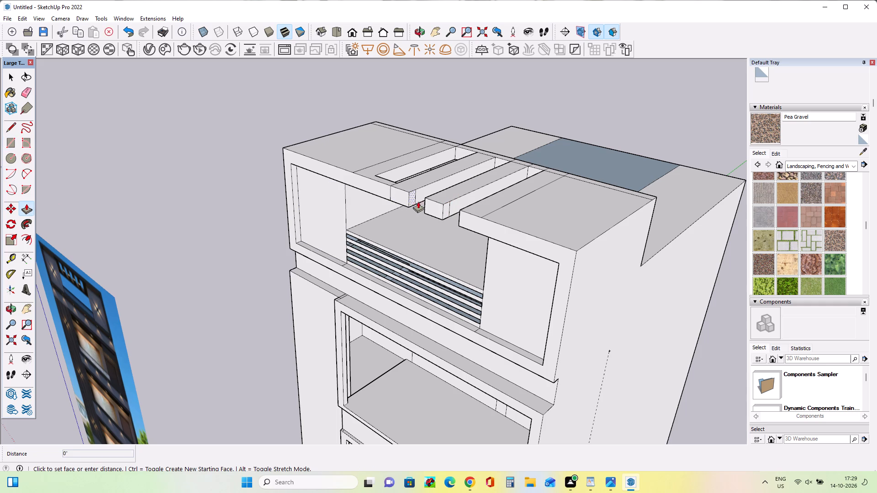
{"action": "left_click", "coordinate": [434, 205]}
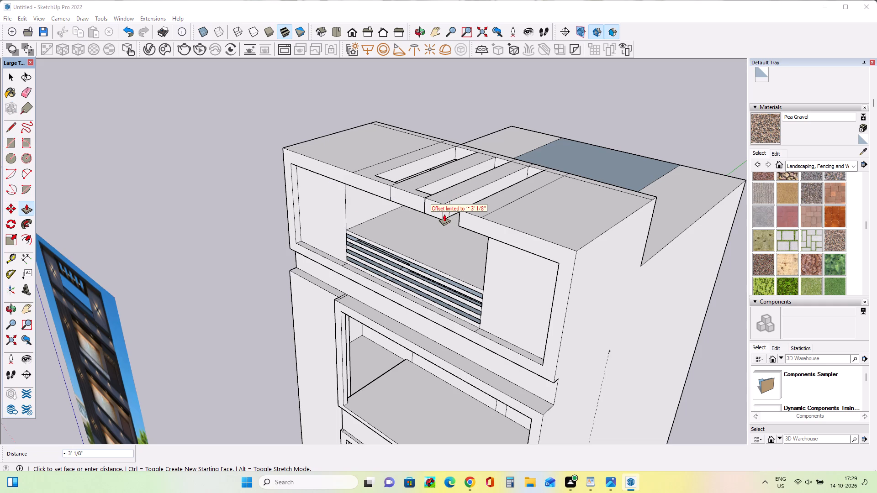
{"action": "left_click", "coordinate": [444, 214]}
{"action": "left_click", "coordinate": [446, 213]}
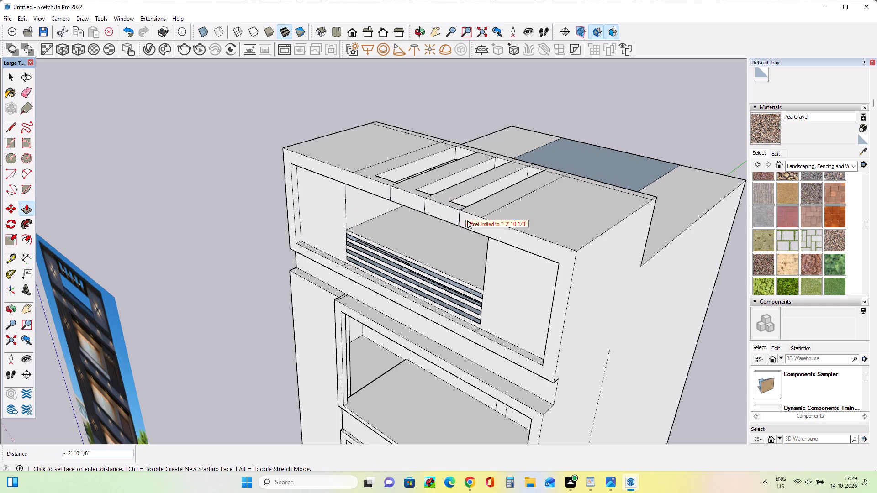
{"action": "left_click", "coordinate": [467, 220]}
{"action": "middle_click_drag", "start_coordinate": [298, 210], "coordinate": [328, 226]}
{"action": "left_click", "coordinate": [497, 222]}
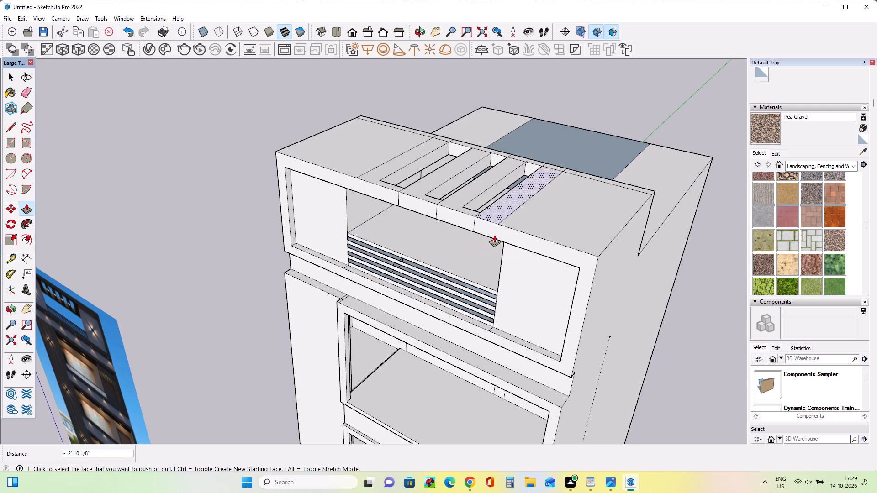
Examine the slotted roof from above, below and the front, and compare the whole building with the elevation image.
{"action": "middle_click_drag", "start_coordinate": [399, 257], "coordinate": [623, 261]}
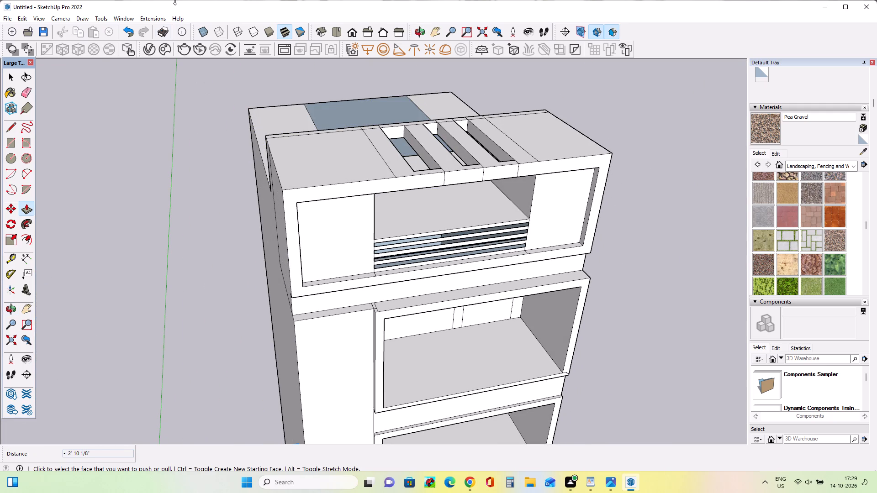
{"action": "middle_click_drag", "start_coordinate": [473, 179], "coordinate": [397, 112]}
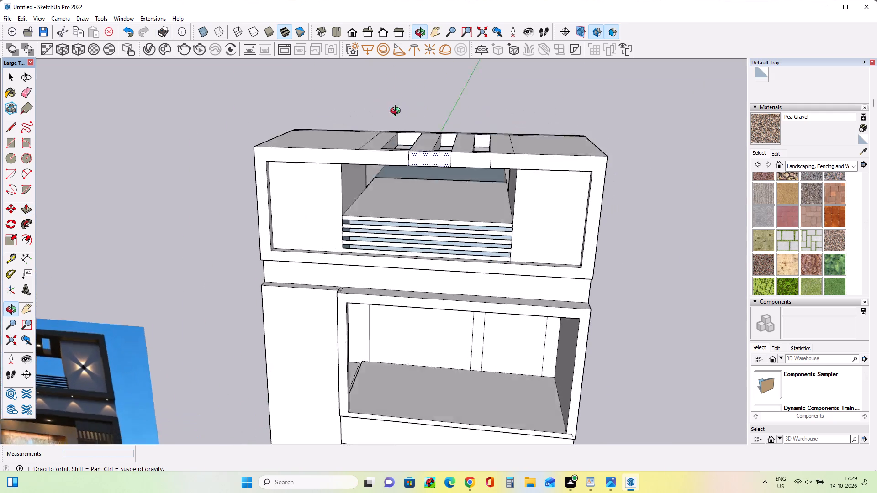
{"action": "middle_click_drag", "start_coordinate": [397, 112], "coordinate": [423, 68]}
{"action": "scroll", "coordinate": [423, 95], "scroll_direction": "down", "scroll_amount": 3}
{"action": "scroll", "coordinate": [419, 143], "scroll_direction": "down", "scroll_amount": 3}
{"action": "middle_click_drag", "start_coordinate": [465, 169], "coordinate": [365, 147]}
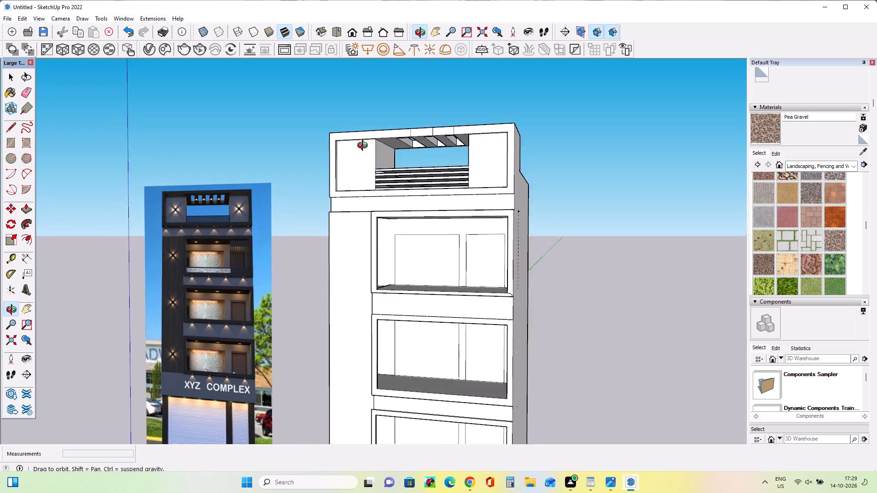
{"action": "middle_click_drag", "start_coordinate": [365, 147], "coordinate": [449, 133]}
{"action": "middle_click_drag", "start_coordinate": [457, 181], "coordinate": [340, 310]}
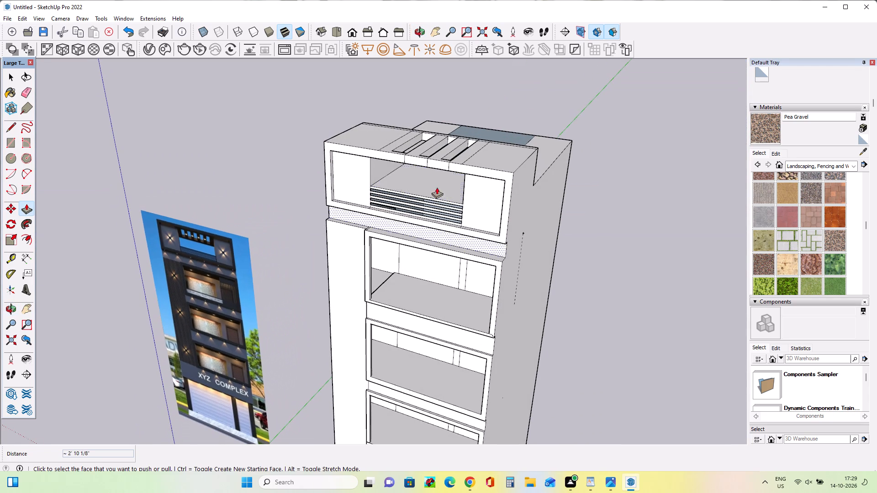
{"action": "middle_click_drag", "start_coordinate": [412, 151], "coordinate": [487, 209]}
{"action": "scroll", "coordinate": [375, 155], "scroll_direction": "up", "scroll_amount": 3}
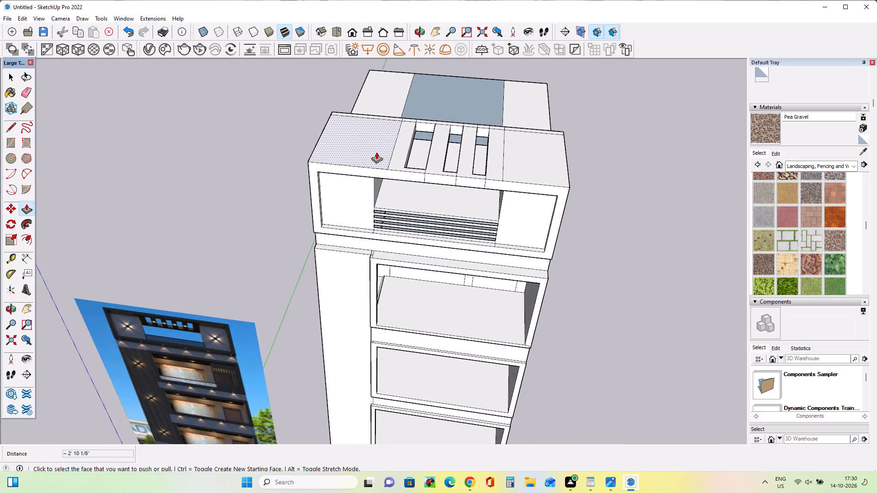
{"action": "middle_click_drag", "start_coordinate": [391, 163], "coordinate": [433, 177]}
{"action": "middle_click_drag", "start_coordinate": [533, 154], "coordinate": [518, 144]}
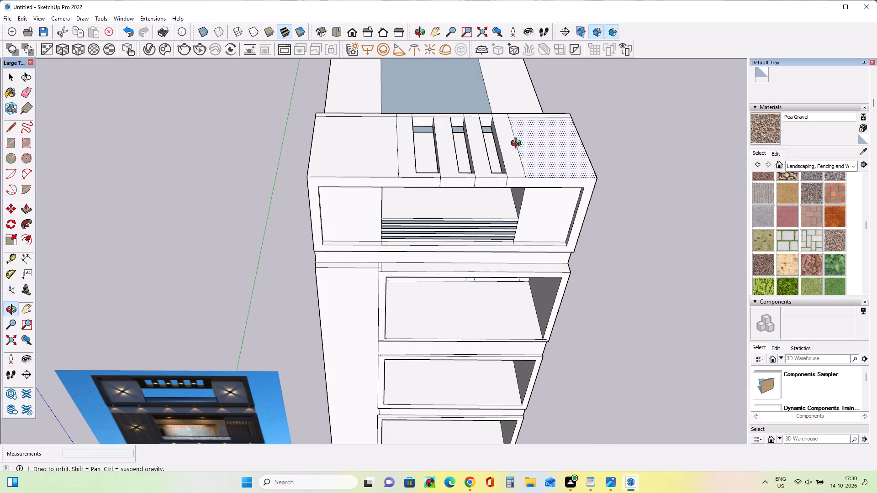
{"action": "middle_click_drag", "start_coordinate": [518, 144], "coordinate": [484, 86]}
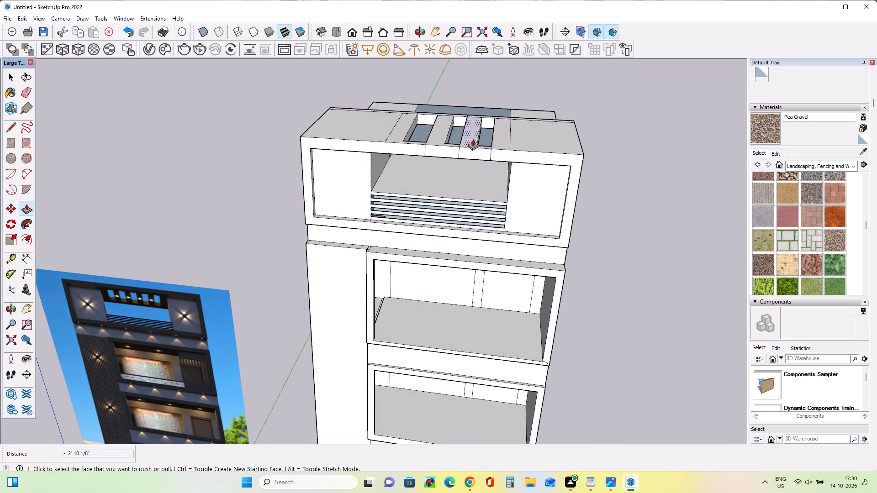
{"action": "middle_click_drag", "start_coordinate": [460, 140], "coordinate": [489, 58]}
{"action": "scroll", "coordinate": [489, 58], "scroll_direction": "up", "scroll_amount": 1}
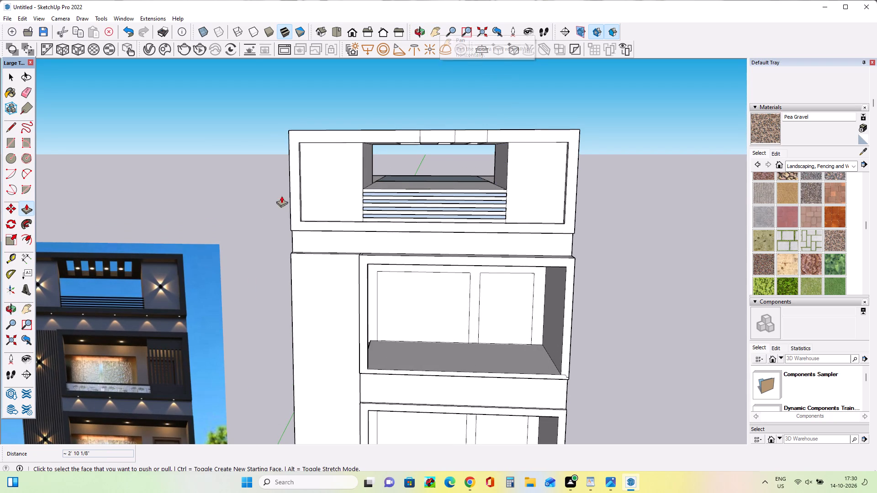
{"action": "scroll", "coordinate": [316, 311], "scroll_direction": "down", "scroll_amount": 11}
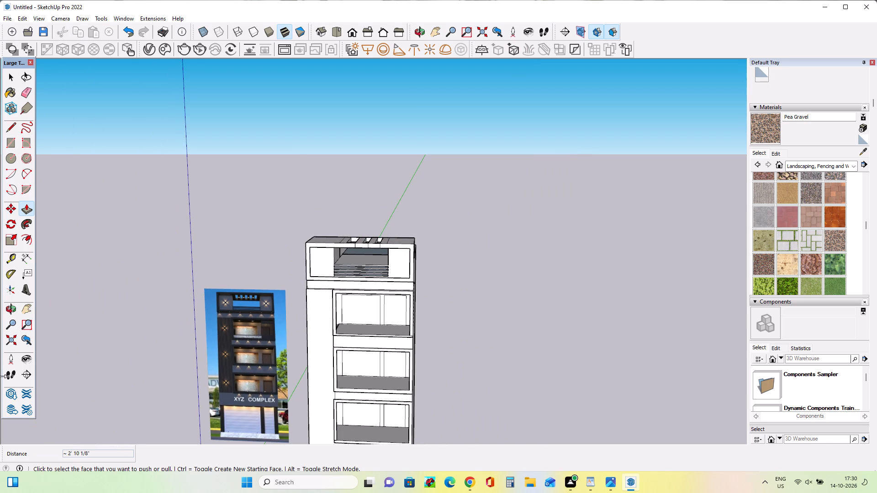
{"action": "left_click", "coordinate": [32, 311]}
{"action": "left_click_drag", "start_coordinate": [361, 318], "coordinate": [331, 186]}
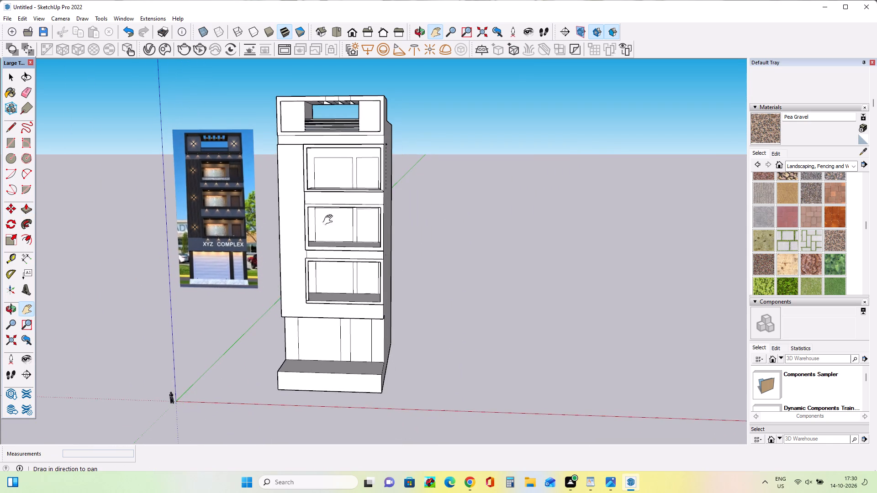
Erase the stray vertical dashed line on the building's side wall, beside the uppermost balcony.
{"action": "middle_click_drag", "start_coordinate": [399, 367], "coordinate": [299, 375]}
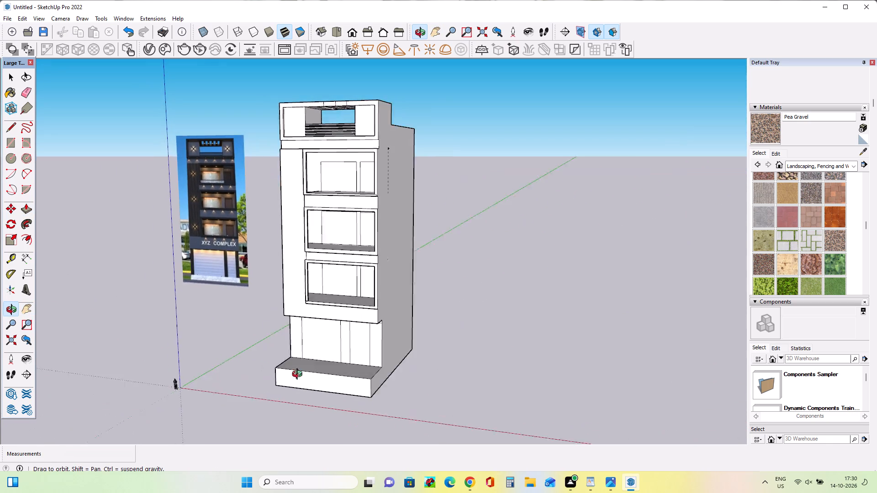
{"action": "middle_click_drag", "start_coordinate": [299, 375], "coordinate": [280, 378]}
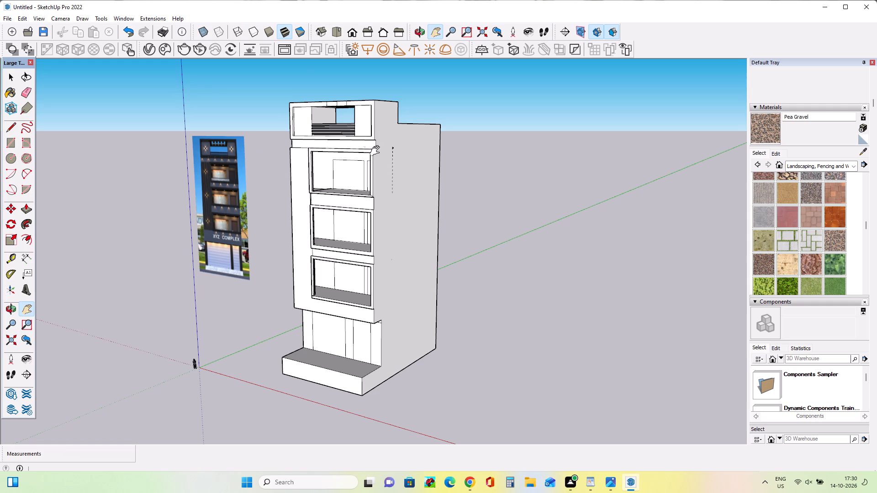
{"action": "left_click", "coordinate": [22, 91]}
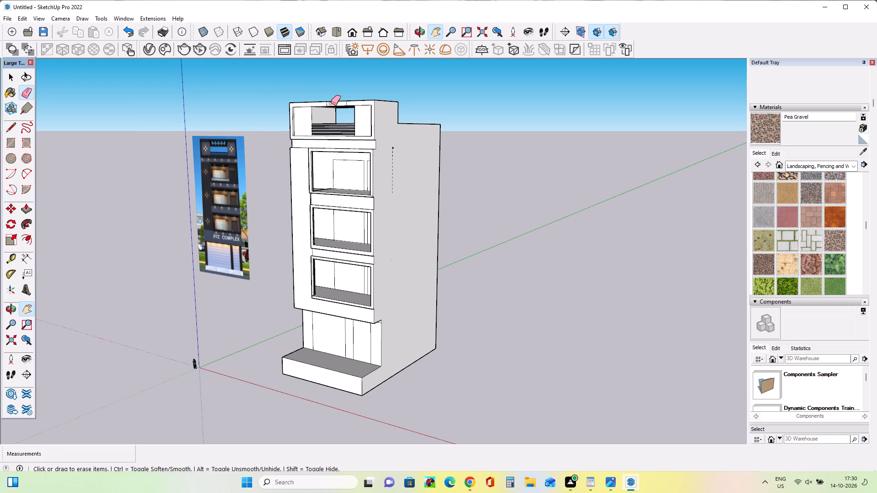
{"action": "left_click", "coordinate": [395, 168]}
{"action": "left_click", "coordinate": [393, 171]}
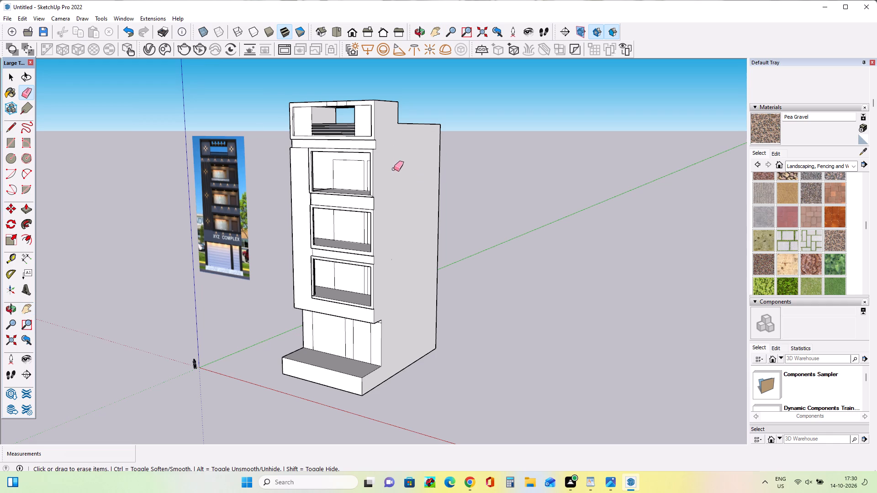
Examine the building's front and side and compare its facade with the elevation image.
{"action": "scroll", "coordinate": [344, 163], "scroll_direction": "down", "scroll_amount": 6}
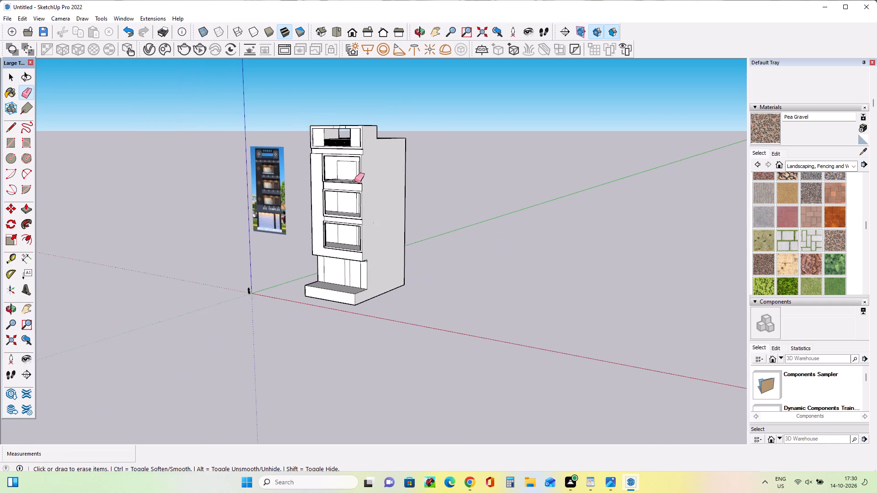
{"action": "middle_click_drag", "start_coordinate": [354, 181], "coordinate": [379, 191]}
{"action": "middle_click_drag", "start_coordinate": [383, 191], "coordinate": [424, 191]}
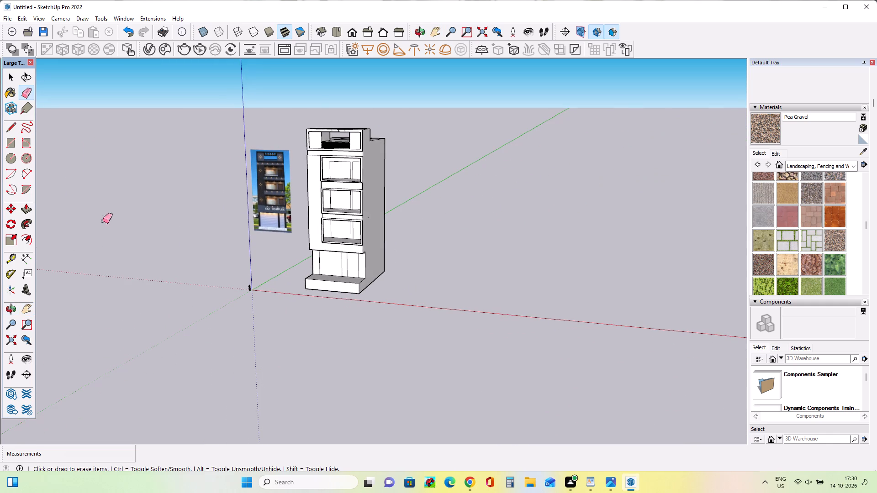
{"action": "scroll", "coordinate": [347, 179], "scroll_direction": "up", "scroll_amount": 7}
{"action": "middle_click_drag", "start_coordinate": [333, 210], "coordinate": [343, 215]}
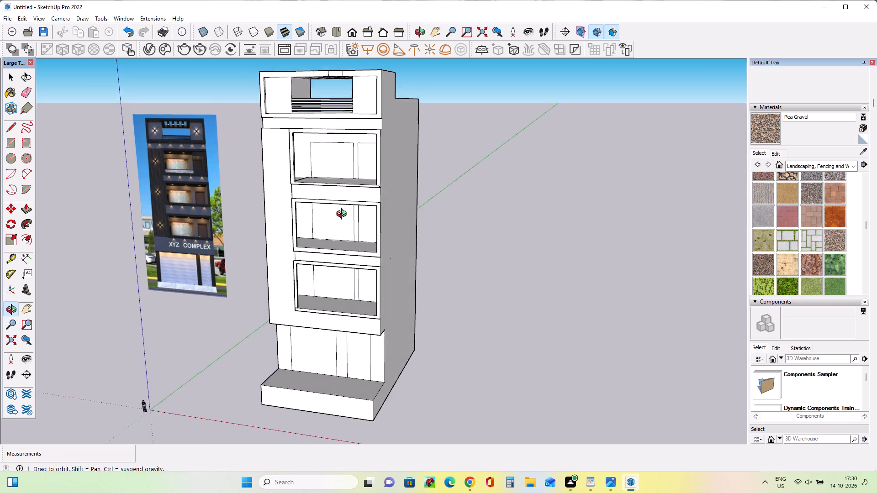
{"action": "middle_click_drag", "start_coordinate": [343, 215], "coordinate": [404, 206]}
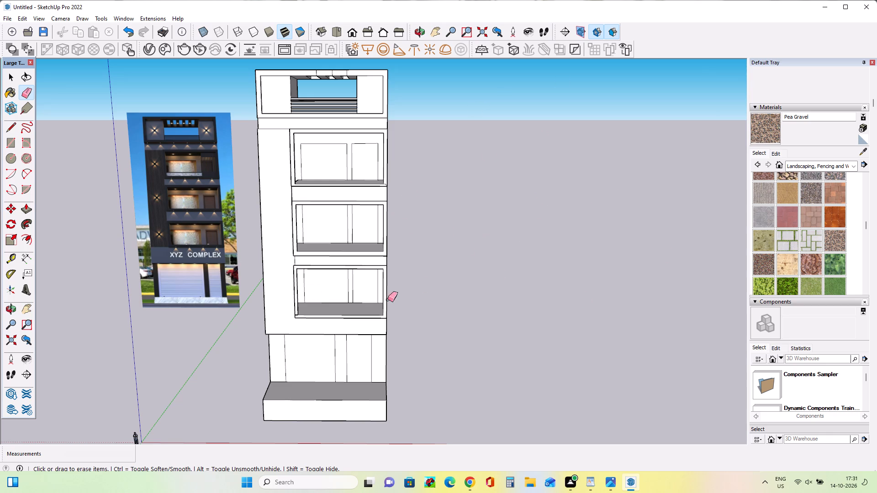
{"action": "middle_click_drag", "start_coordinate": [282, 300], "coordinate": [314, 262]}
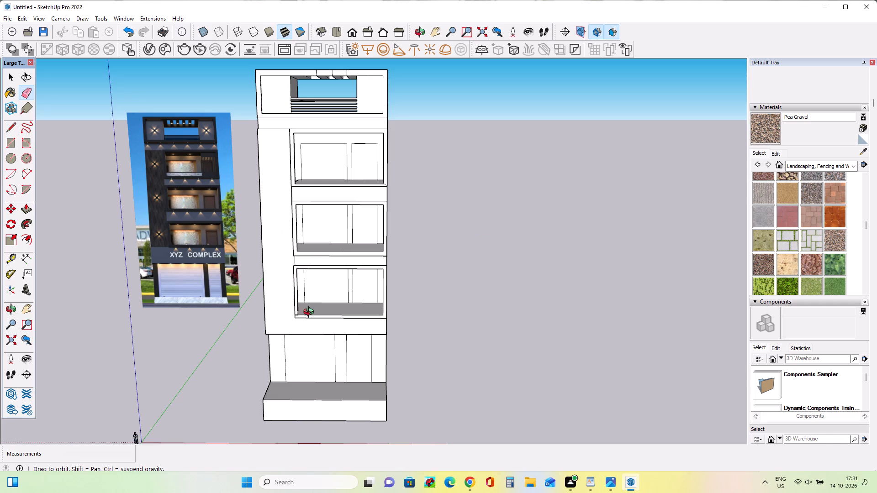
Draw a horizontal line about 13' 10 13/16" from the lowest balcony frame's bottom corner to the facade's outer edge, marking off the signage band.
{"action": "scroll", "coordinate": [308, 316], "scroll_direction": "down", "scroll_amount": 1}
{"action": "scroll", "coordinate": [308, 316], "scroll_direction": "up", "scroll_amount": 6}
{"action": "middle_click_drag", "start_coordinate": [291, 333], "coordinate": [262, 322]}
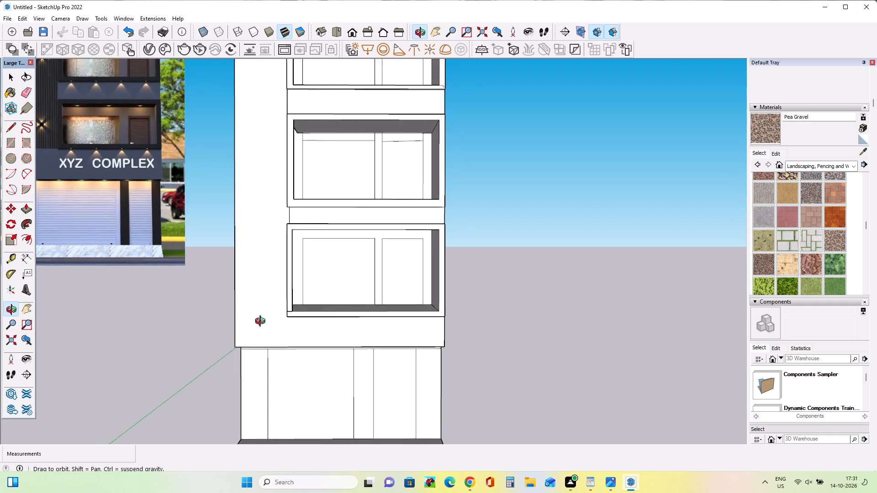
{"action": "middle_click_drag", "start_coordinate": [262, 322], "coordinate": [238, 334]}
{"action": "middle_click_drag", "start_coordinate": [351, 356], "coordinate": [335, 357]}
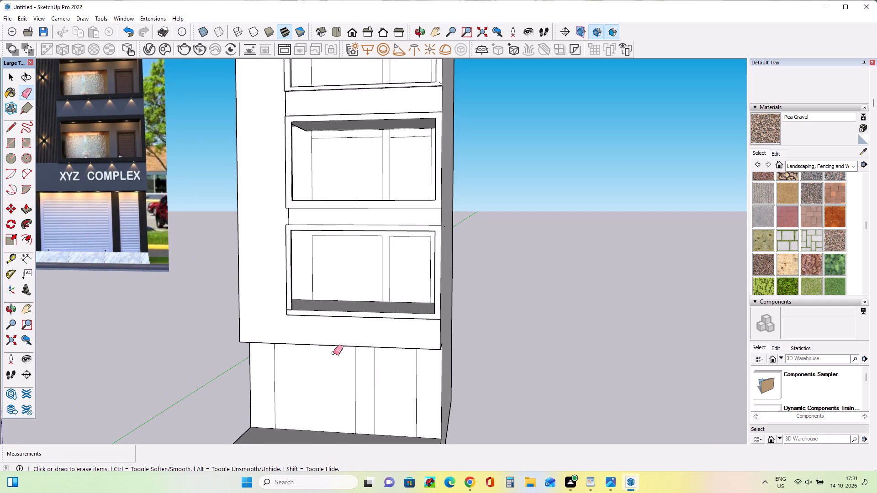
{"action": "left_click", "coordinate": [16, 122]}
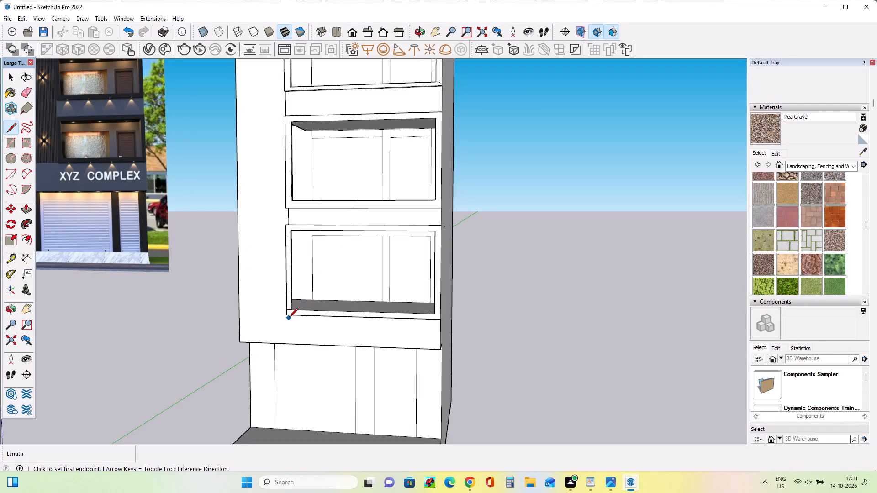
{"action": "middle_click_drag", "start_coordinate": [247, 335], "coordinate": [339, 272]}
{"action": "scroll", "coordinate": [287, 322], "scroll_direction": "up", "scroll_amount": 5}
{"action": "scroll", "coordinate": [294, 319], "scroll_direction": "down", "scroll_amount": 1}
{"action": "scroll", "coordinate": [294, 319], "scroll_direction": "up", "scroll_amount": 1}
{"action": "middle_click_drag", "start_coordinate": [293, 299], "coordinate": [369, 294]}
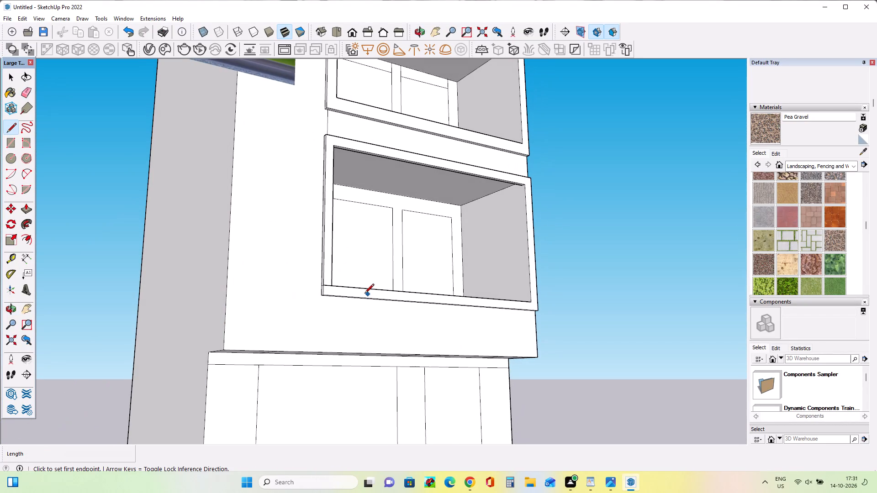
{"action": "left_click", "coordinate": [321, 295]}
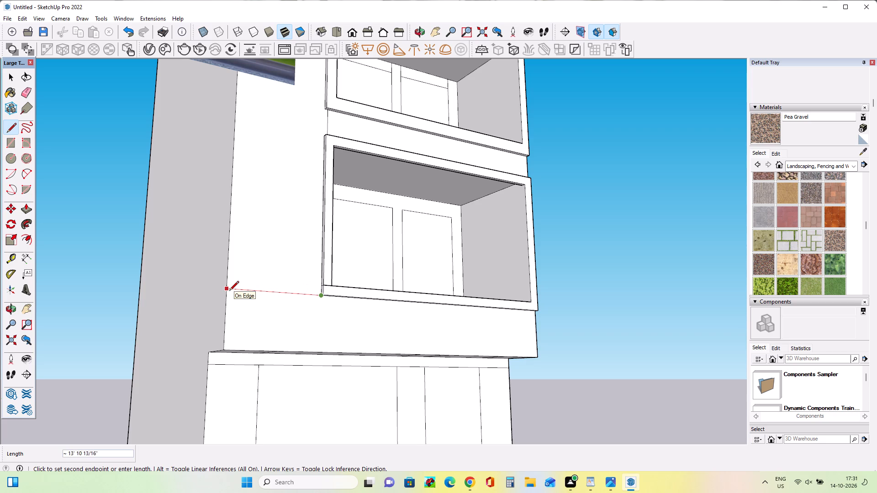
{"action": "left_click", "coordinate": [230, 291]}
{"action": "middle_click_drag", "start_coordinate": [422, 327], "coordinate": [296, 347]}
{"action": "scroll", "coordinate": [205, 320], "scroll_direction": "up", "scroll_amount": 6}
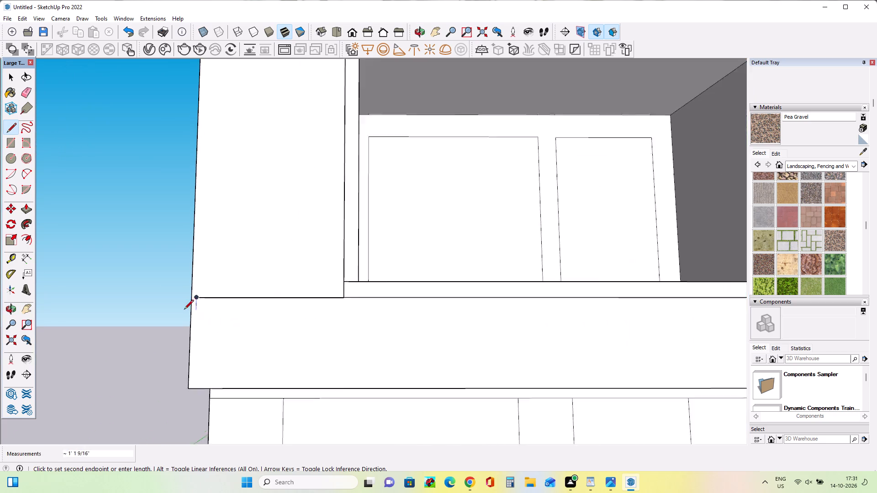
{"action": "scroll", "coordinate": [184, 310], "scroll_direction": "up", "scroll_amount": 10}
{"action": "left_click", "coordinate": [195, 293]}
Examine the marked signage band and compare the whole front with the elevation image.
{"action": "scroll", "coordinate": [219, 336], "scroll_direction": "down", "scroll_amount": 2}
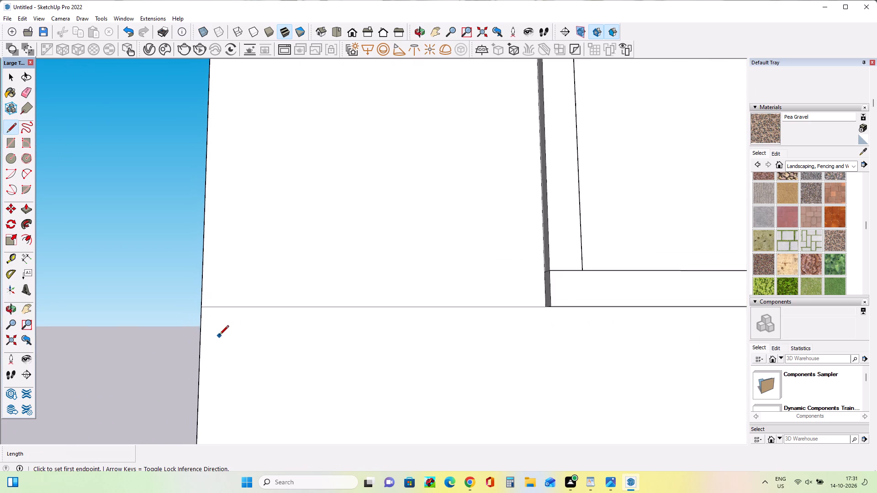
{"action": "scroll", "coordinate": [219, 336], "scroll_direction": "down", "scroll_amount": 14}
{"action": "scroll", "coordinate": [266, 331], "scroll_direction": "down", "scroll_amount": 9}
{"action": "middle_click_drag", "start_coordinate": [361, 305], "coordinate": [315, 312]}
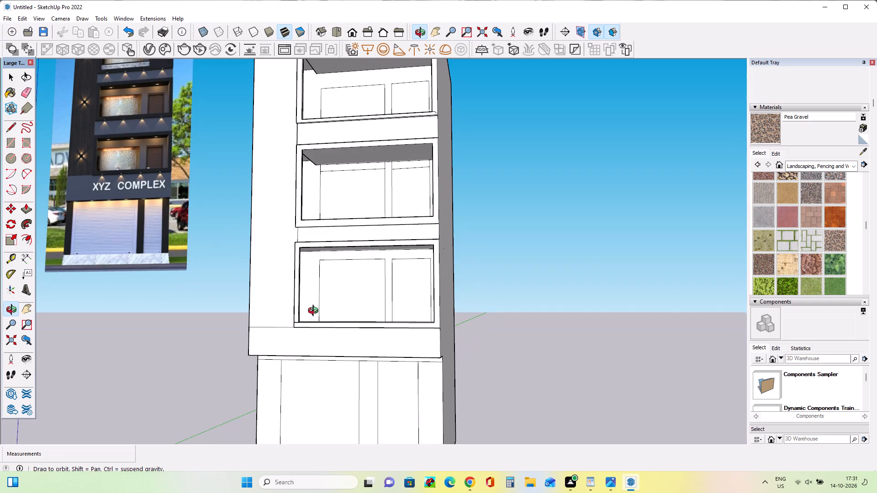
{"action": "middle_click_drag", "start_coordinate": [315, 312], "coordinate": [315, 312]}
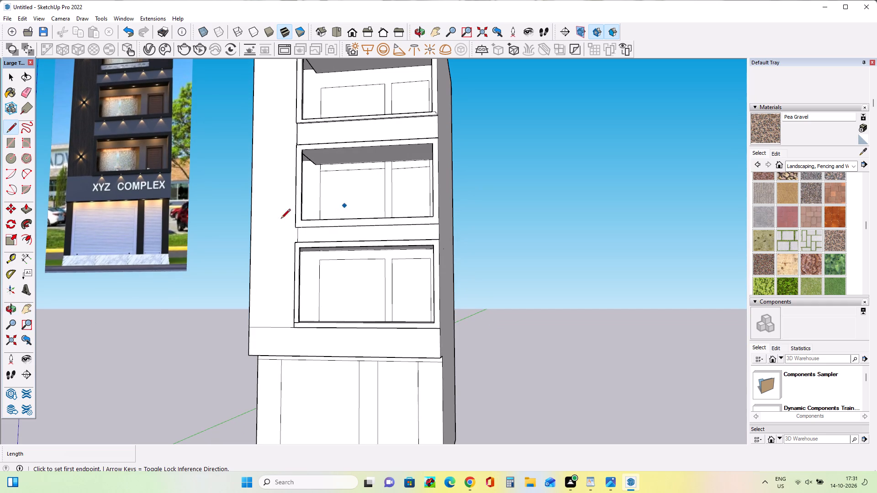
{"action": "scroll", "coordinate": [321, 281], "scroll_direction": "down", "scroll_amount": 7}
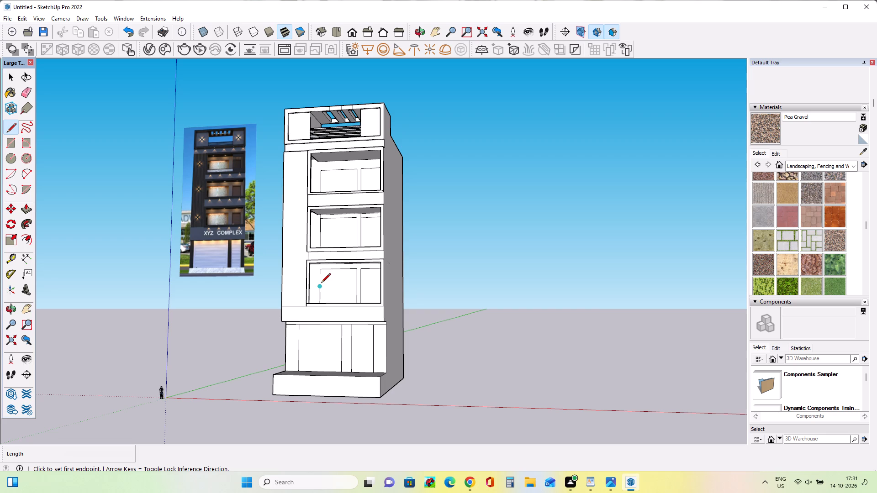
{"action": "middle_click_drag", "start_coordinate": [289, 233], "coordinate": [472, 243]}
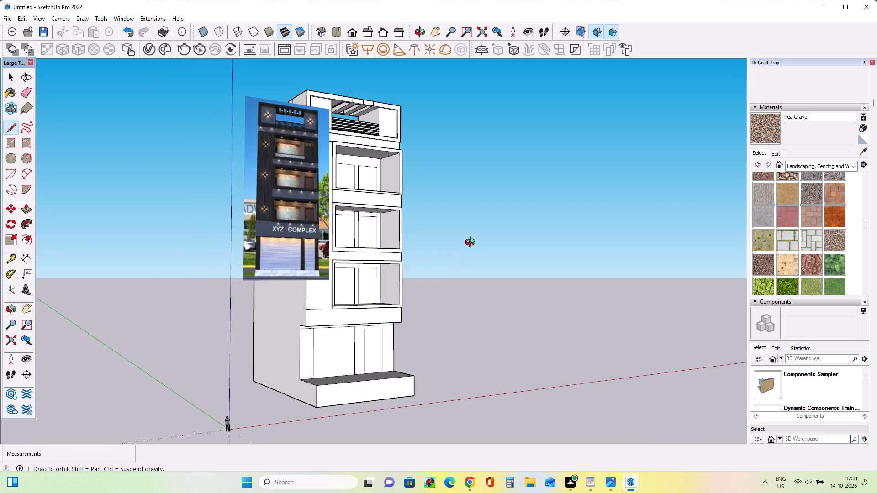
{"action": "middle_click_drag", "start_coordinate": [472, 243], "coordinate": [366, 289]}
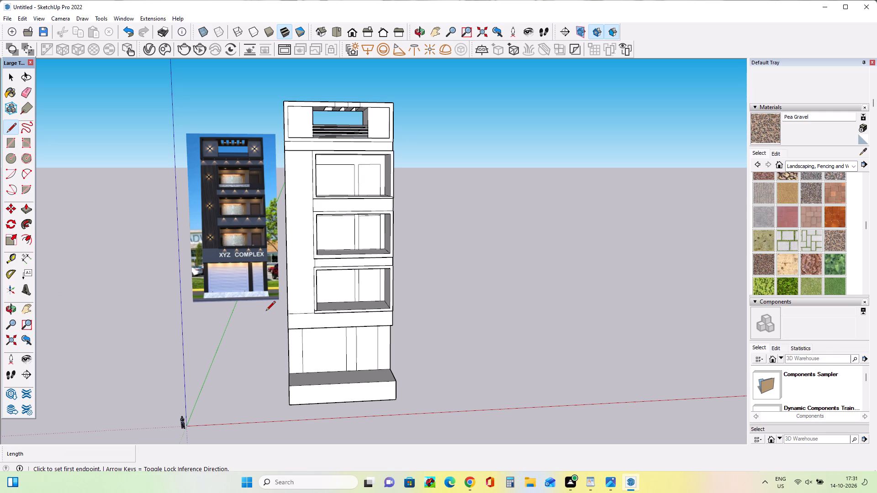
{"action": "left_click", "coordinate": [26, 308]}
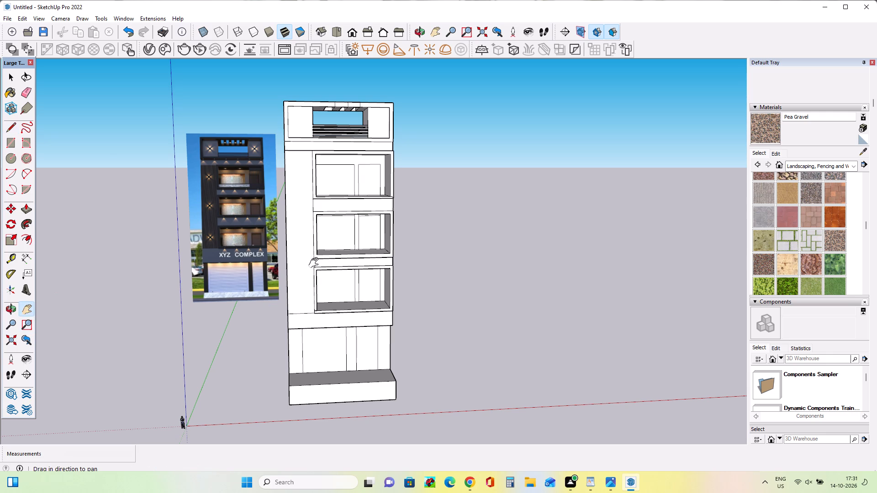
{"action": "left_click_drag", "start_coordinate": [317, 262], "coordinate": [385, 259]}
{"action": "middle_click_drag", "start_coordinate": [468, 273], "coordinate": [409, 278]}
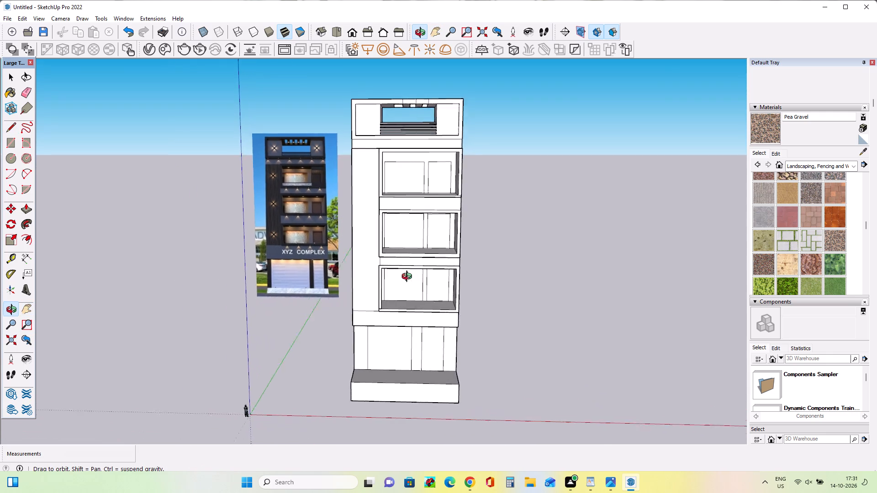
{"action": "middle_click_drag", "start_coordinate": [409, 278], "coordinate": [426, 257]}
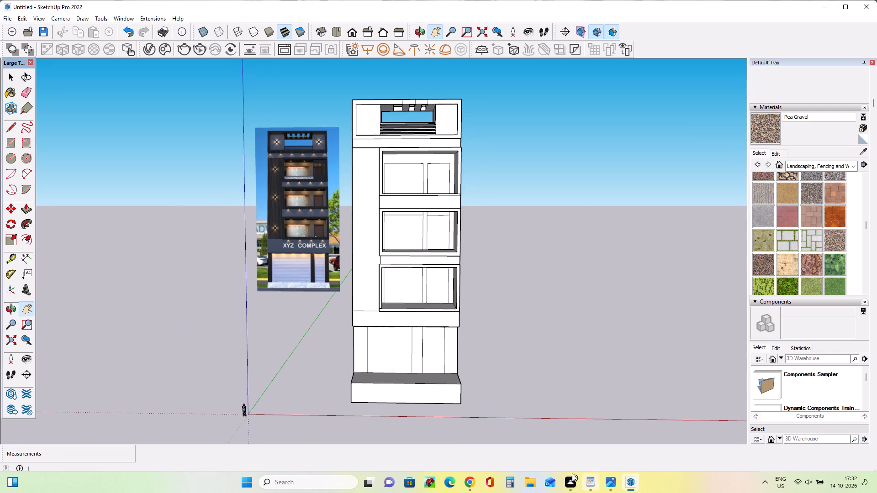
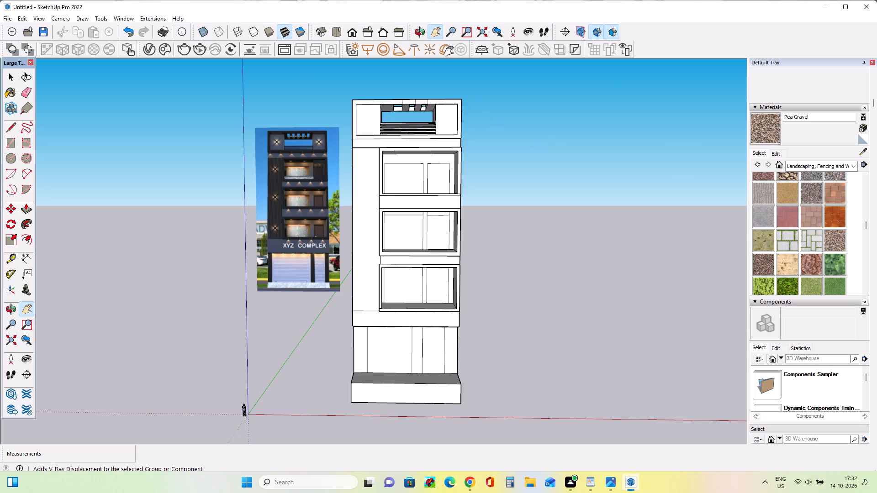
Examine the building's top storey, its roof slots and louvred opening from above and from the front.
{"action": "middle_click_drag", "start_coordinate": [459, 142], "coordinate": [465, 184]}
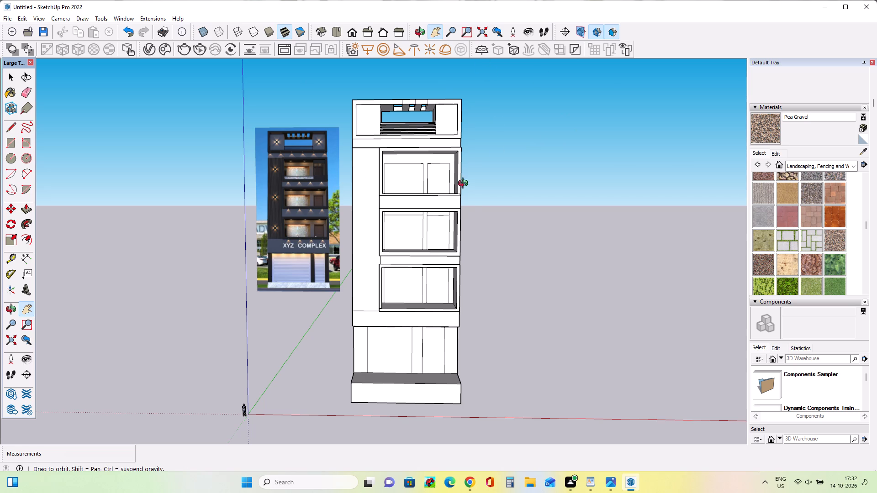
{"action": "middle_click_drag", "start_coordinate": [465, 184], "coordinate": [470, 223]}
{"action": "middle_click_drag", "start_coordinate": [471, 171], "coordinate": [482, 251]}
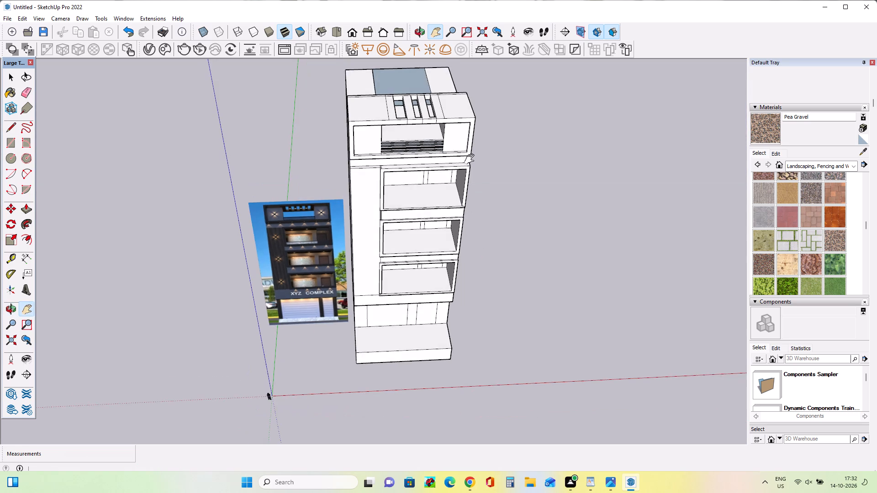
{"action": "middle_click_drag", "start_coordinate": [471, 163], "coordinate": [384, 208]}
{"action": "scroll", "coordinate": [395, 117], "scroll_direction": "up", "scroll_amount": 7}
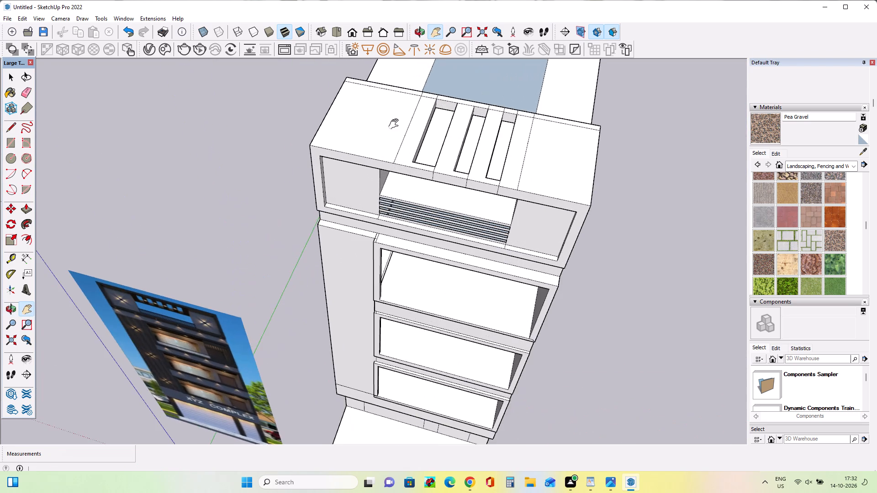
{"action": "middle_click_drag", "start_coordinate": [403, 136], "coordinate": [450, 150]}
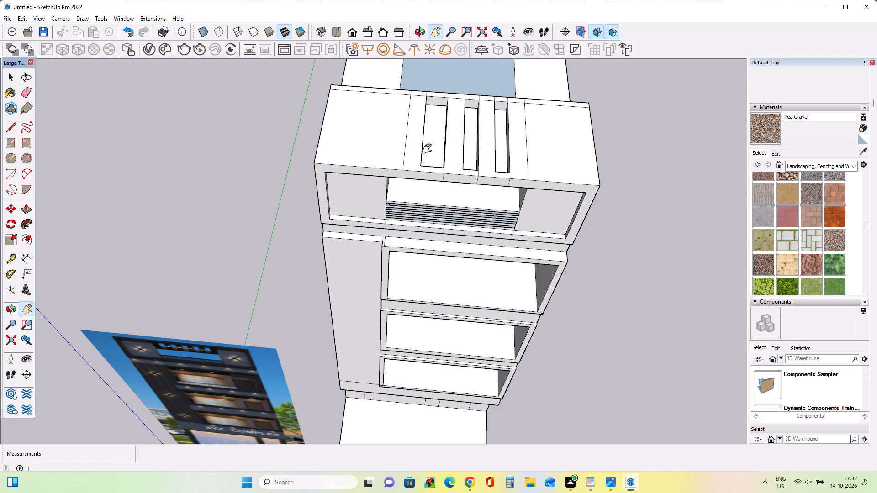
{"action": "middle_click_drag", "start_coordinate": [438, 149], "coordinate": [464, 26]}
{"action": "middle_click_drag", "start_coordinate": [393, 108], "coordinate": [326, 114]}
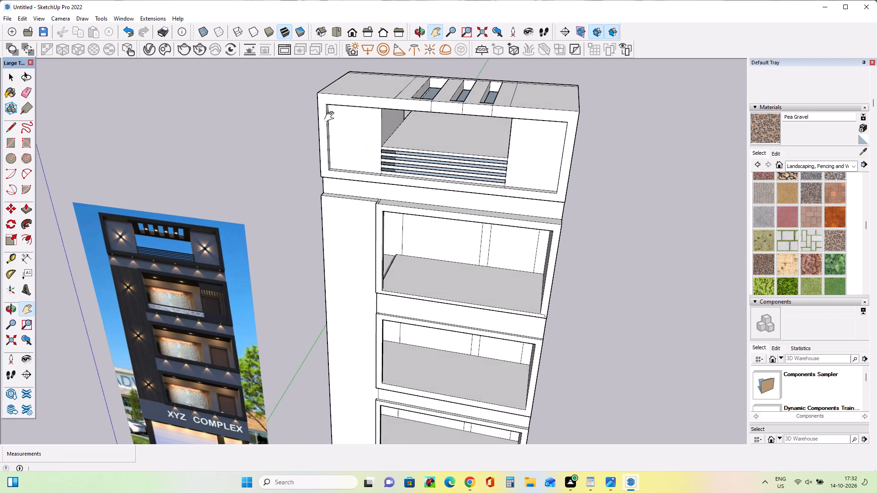
{"action": "middle_click_drag", "start_coordinate": [450, 112], "coordinate": [518, 147]}
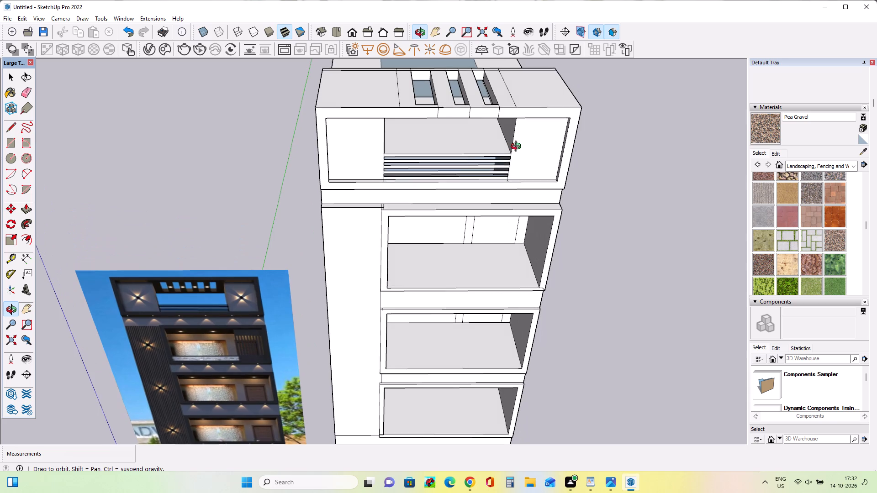
{"action": "middle_click_drag", "start_coordinate": [518, 147], "coordinate": [532, 145]}
{"action": "scroll", "coordinate": [385, 111], "scroll_direction": "up", "scroll_amount": 3}
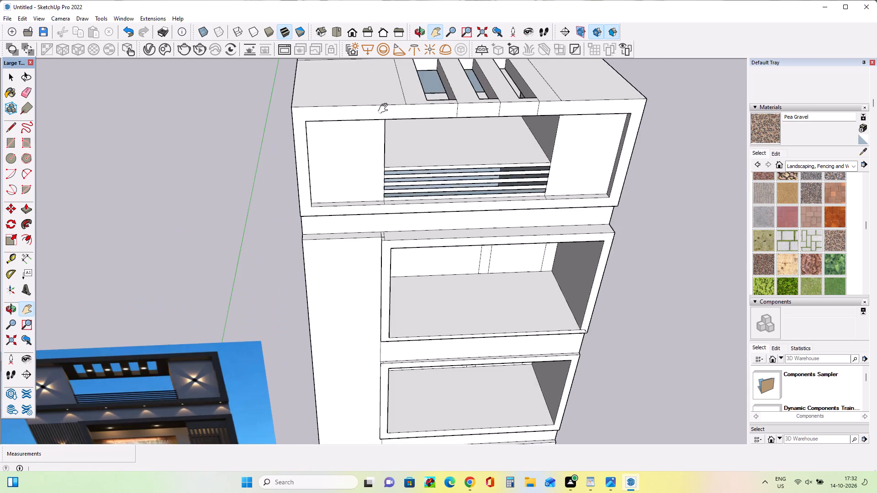
{"action": "scroll", "coordinate": [385, 109], "scroll_direction": "up", "scroll_amount": 2}
{"action": "middle_click_drag", "start_coordinate": [387, 114], "coordinate": [398, 147]}
{"action": "scroll", "coordinate": [439, 142], "scroll_direction": "down", "scroll_amount": 3}
{"action": "middle_click_drag", "start_coordinate": [479, 159], "coordinate": [450, 159]}
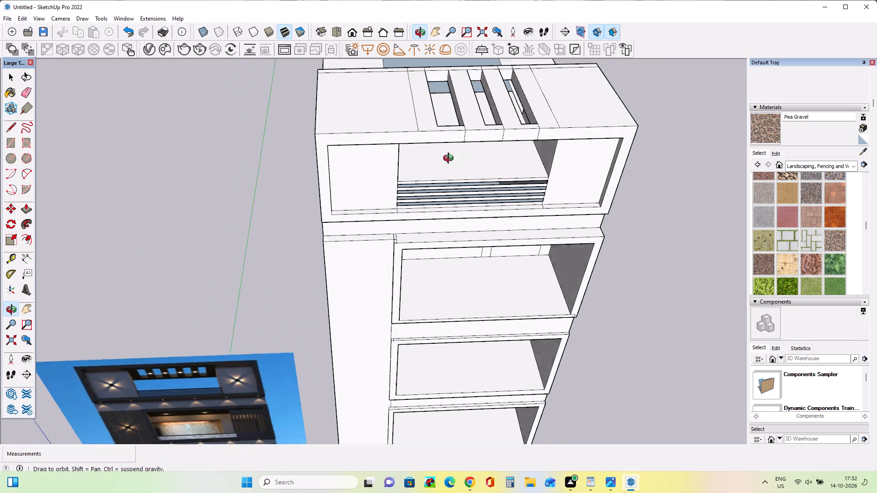
{"action": "middle_click_drag", "start_coordinate": [450, 159], "coordinate": [404, 157]}
{"action": "middle_click_drag", "start_coordinate": [604, 164], "coordinate": [640, 93]}
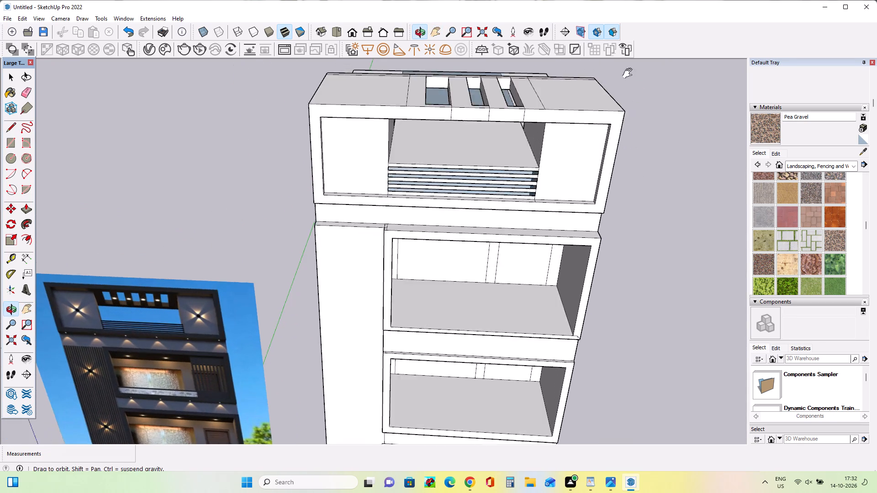
Erase the leftover dividing lines on the top block's roof face and along its front edge near the three slots.
{"action": "left_click", "coordinate": [29, 93]}
{"action": "middle_click_drag", "start_coordinate": [502, 117], "coordinate": [519, 190]}
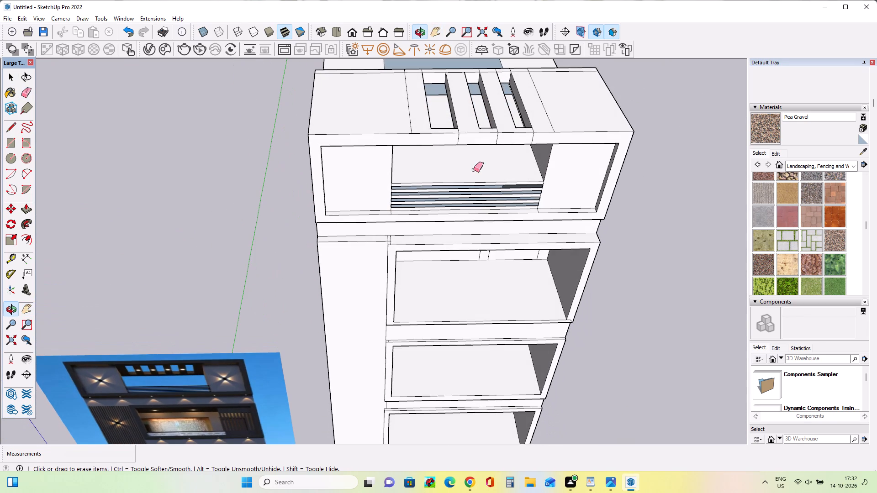
{"action": "left_click", "coordinate": [409, 120]}
{"action": "left_click_drag", "start_coordinate": [546, 116], "coordinate": [555, 117]}
{"action": "left_click_drag", "start_coordinate": [533, 139], "coordinate": [537, 139]}
{"action": "left_click_drag", "start_coordinate": [496, 138], "coordinate": [503, 138]}
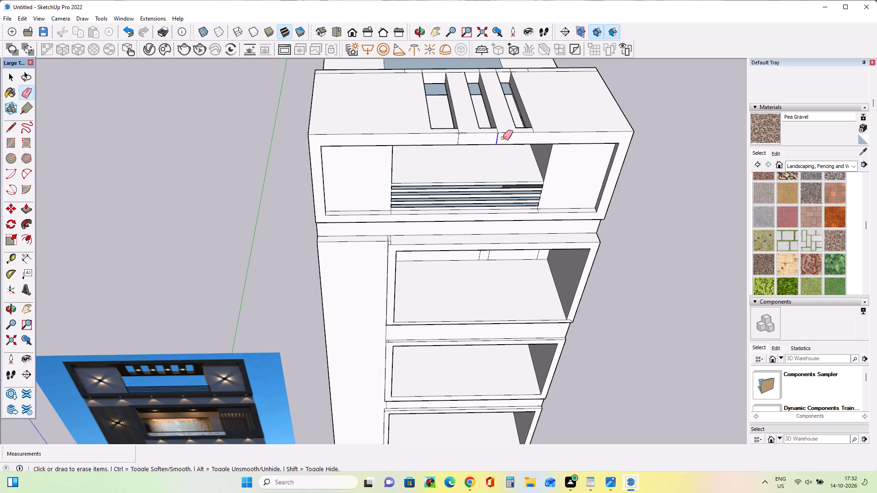
{"action": "left_click_drag", "start_coordinate": [455, 139], "coordinate": [472, 139]}
{"action": "left_click_drag", "start_coordinate": [458, 131], "coordinate": [467, 131]}
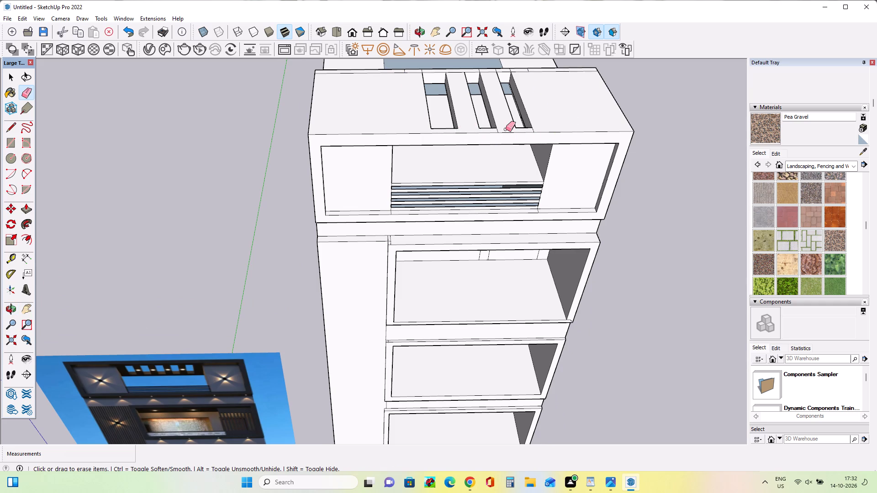
{"action": "left_click", "coordinate": [497, 131]}
{"action": "left_click_drag", "start_coordinate": [531, 131], "coordinate": [538, 129]}
Erase the leftover short dividing lines along the rear edge of the top block's roof, behind the three slots.
{"action": "scroll", "coordinate": [510, 68], "scroll_direction": "up", "scroll_amount": 6}
{"action": "middle_click_drag", "start_coordinate": [566, 84], "coordinate": [581, 136]}
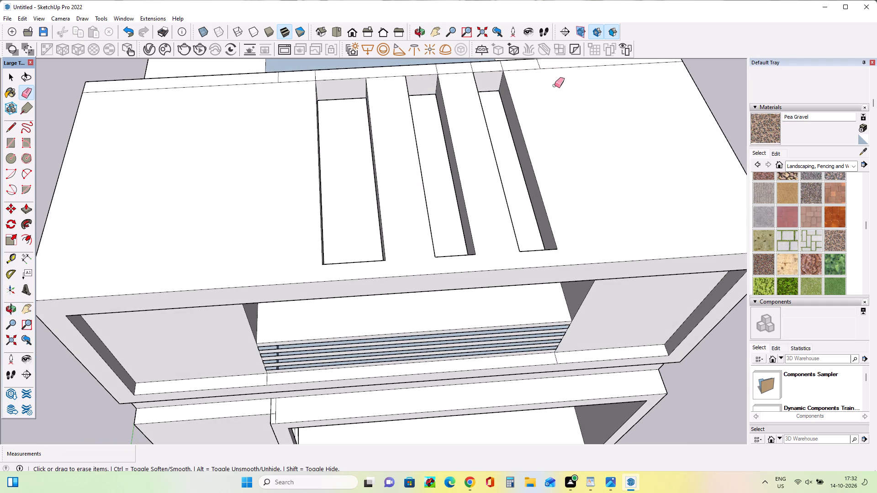
{"action": "left_click_drag", "start_coordinate": [535, 63], "coordinate": [543, 64]}
{"action": "left_click", "coordinate": [541, 67]}
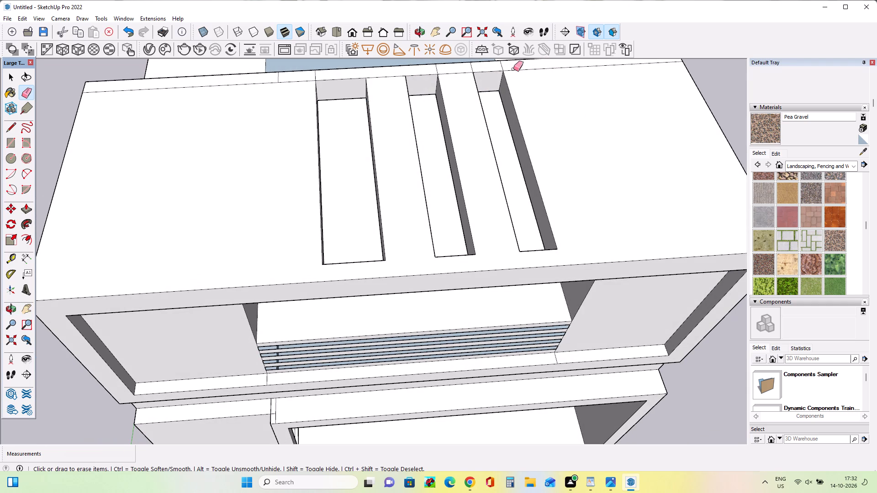
{"action": "left_click_drag", "start_coordinate": [526, 67], "coordinate": [531, 84]}
{"action": "left_click_drag", "start_coordinate": [498, 64], "coordinate": [514, 67]}
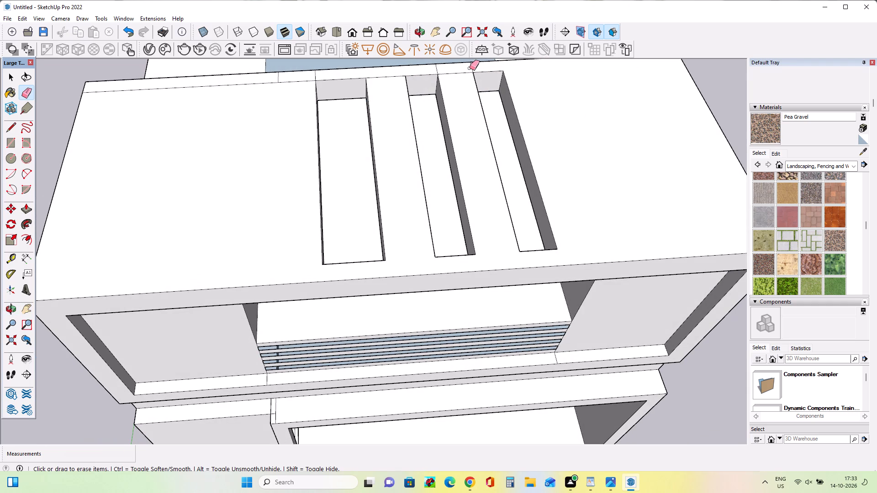
{"action": "left_click_drag", "start_coordinate": [469, 68], "coordinate": [485, 64]}
{"action": "left_click_drag", "start_coordinate": [431, 67], "coordinate": [439, 67]}
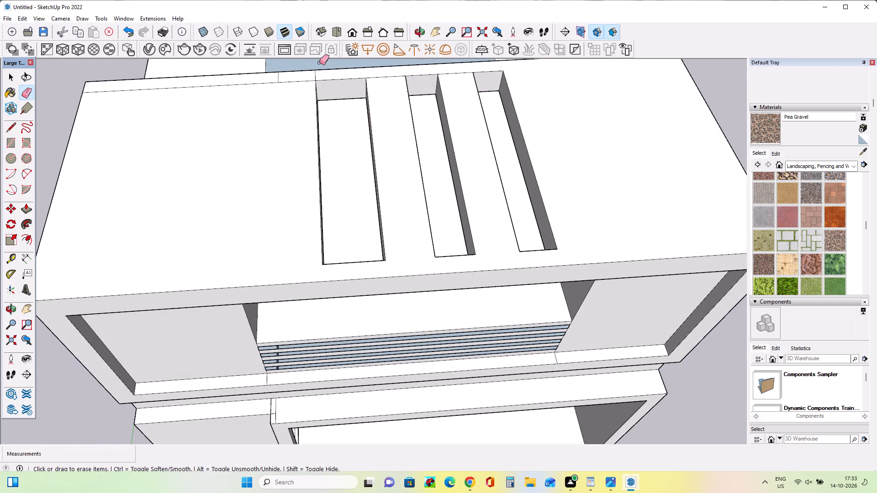
{"action": "left_click_drag", "start_coordinate": [312, 73], "coordinate": [319, 74]}
{"action": "left_click", "coordinate": [280, 74]}
{"action": "left_click_drag", "start_coordinate": [279, 76], "coordinate": [292, 79]}
Widen the roof openings with Push/Pull, moving the middle slot's side face 5 1/2" and the third slot's 6 1/2".
{"action": "scroll", "coordinate": [327, 211], "scroll_direction": "down", "scroll_amount": 5}
{"action": "middle_click_drag", "start_coordinate": [402, 241], "coordinate": [360, 228]}
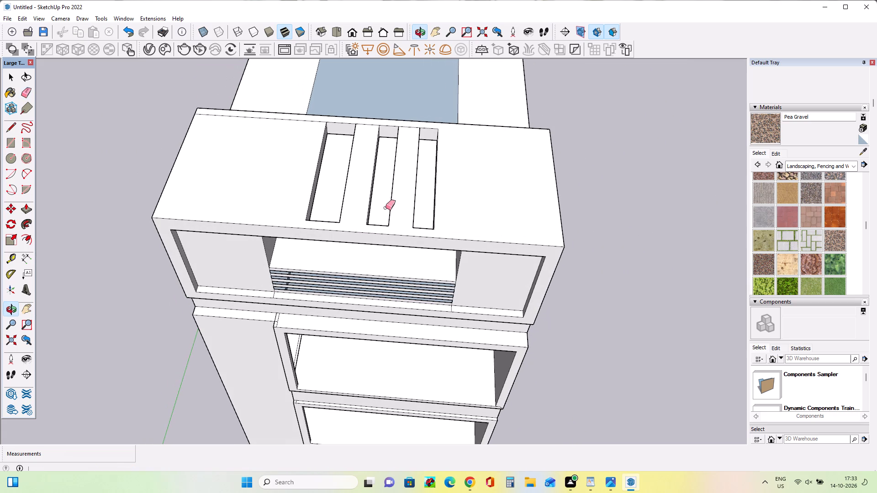
{"action": "left_click", "coordinate": [24, 211]}
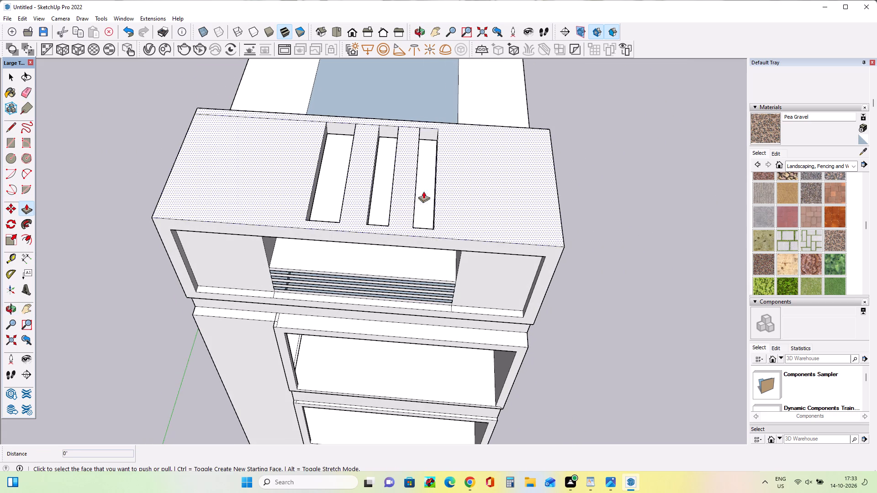
{"action": "middle_click_drag", "start_coordinate": [391, 184], "coordinate": [299, 187]}
{"action": "left_click", "coordinate": [352, 189]}
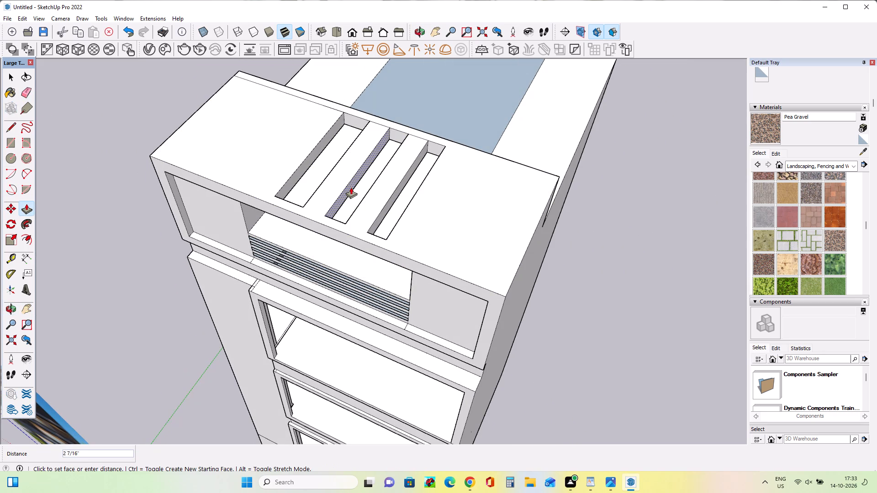
{"action": "left_click", "coordinate": [350, 185]}
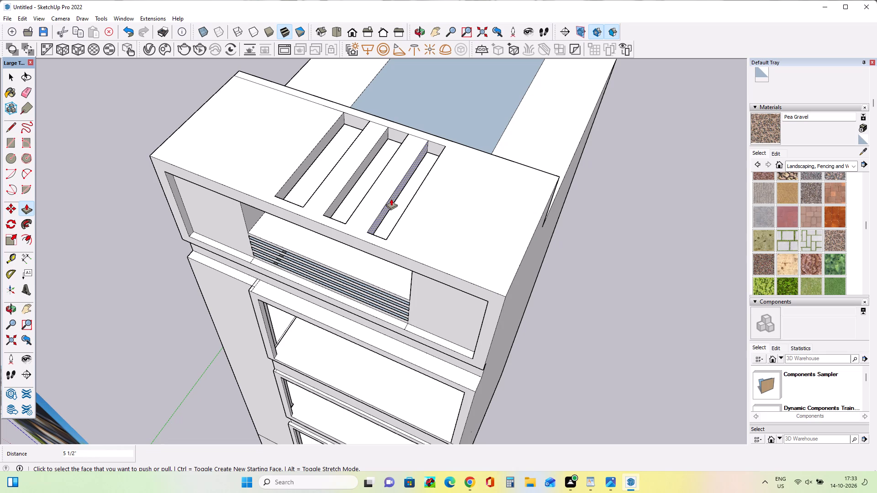
{"action": "left_click", "coordinate": [391, 199]}
{"action": "left_click", "coordinate": [388, 195]}
Push/Pull the front border frame of the top storey outward by 1' 6 5/16".
{"action": "middle_click_drag", "start_coordinate": [328, 259], "coordinate": [536, 246]}
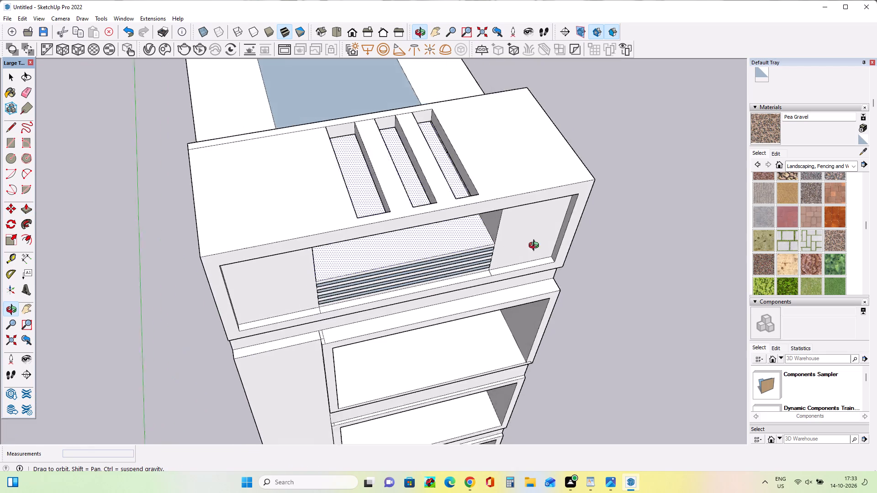
{"action": "middle_click_drag", "start_coordinate": [536, 246], "coordinate": [454, 216]}
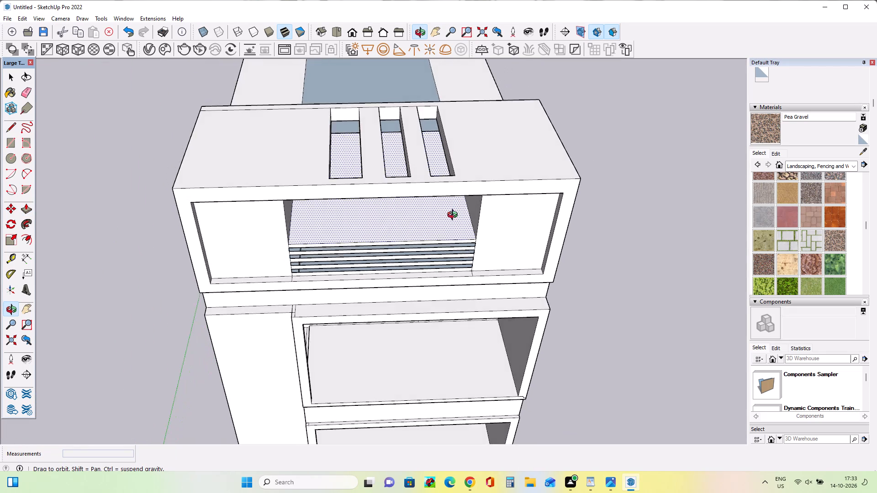
{"action": "middle_click_drag", "start_coordinate": [454, 216], "coordinate": [475, 55]}
{"action": "middle_click_drag", "start_coordinate": [470, 81], "coordinate": [468, 92]}
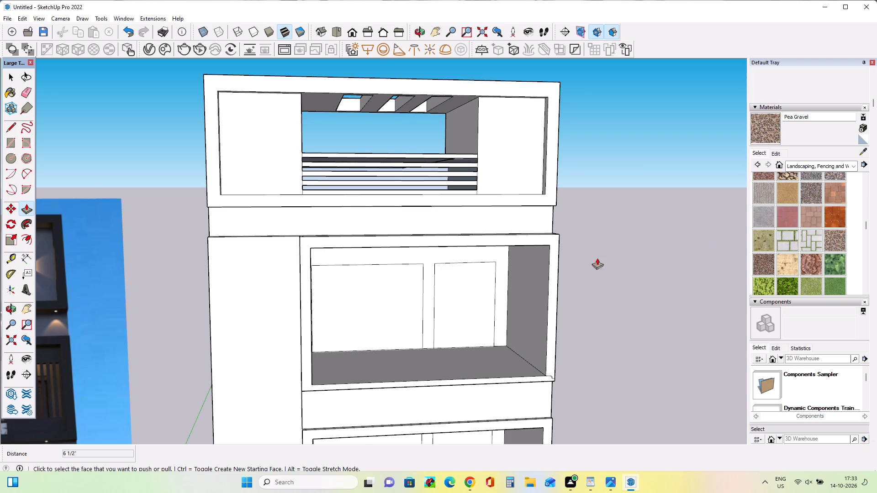
{"action": "middle_click", "coordinate": [489, 220]}
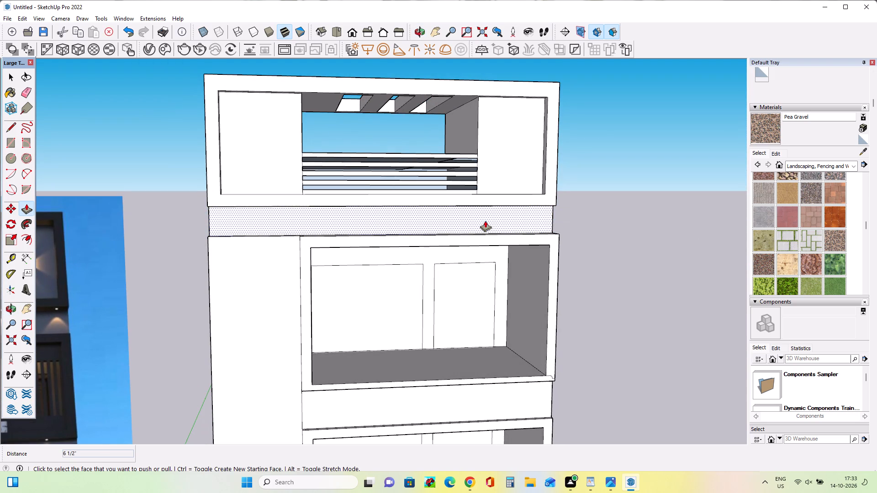
{"action": "middle_click_drag", "start_coordinate": [460, 257], "coordinate": [390, 220]}
{"action": "middle_click_drag", "start_coordinate": [402, 212], "coordinate": [435, 207]}
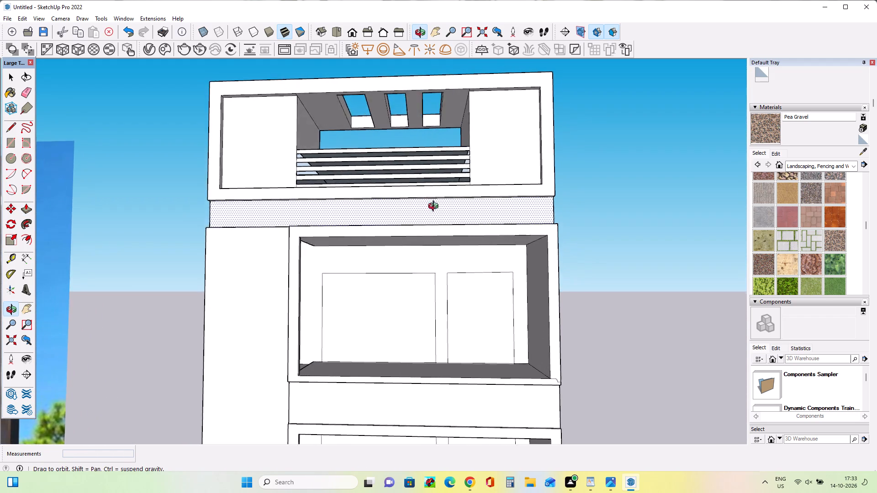
{"action": "middle_click_drag", "start_coordinate": [435, 207], "coordinate": [515, 213]}
{"action": "left_click", "coordinate": [506, 198]}
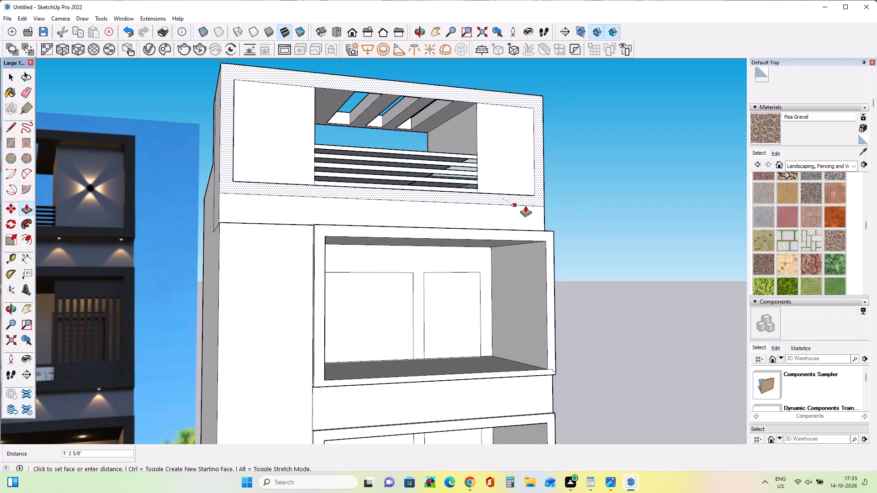
{"action": "left_click", "coordinate": [542, 231]}
Compare the building's front facade with the XYZ Complex reference image, checking the top storey, balconies and vertical side panel.
{"action": "middle_click_drag", "start_coordinate": [575, 255], "coordinate": [439, 301]}
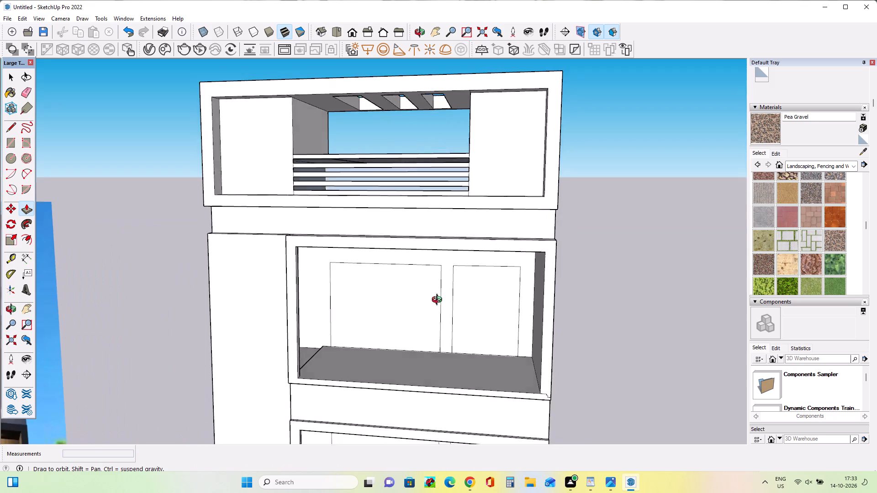
{"action": "middle_click_drag", "start_coordinate": [439, 301], "coordinate": [478, 284]}
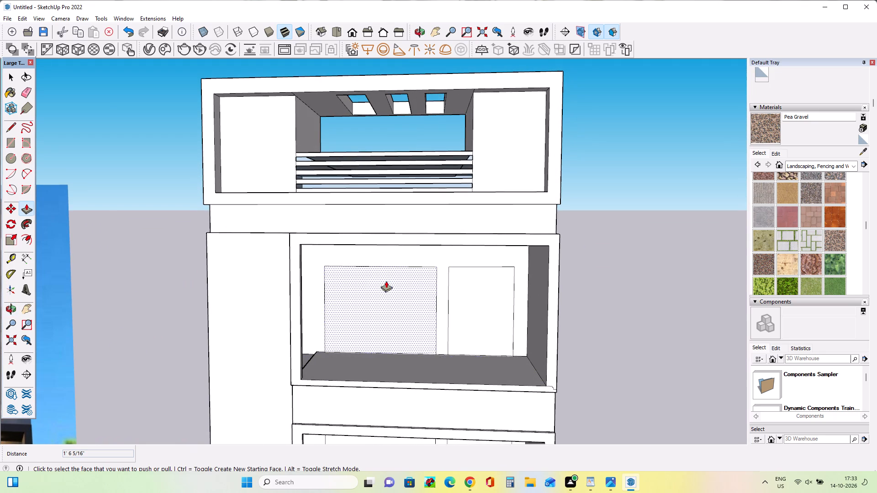
{"action": "scroll", "coordinate": [386, 281], "scroll_direction": "down", "scroll_amount": 4}
{"action": "scroll", "coordinate": [496, 278], "scroll_direction": "down", "scroll_amount": 6}
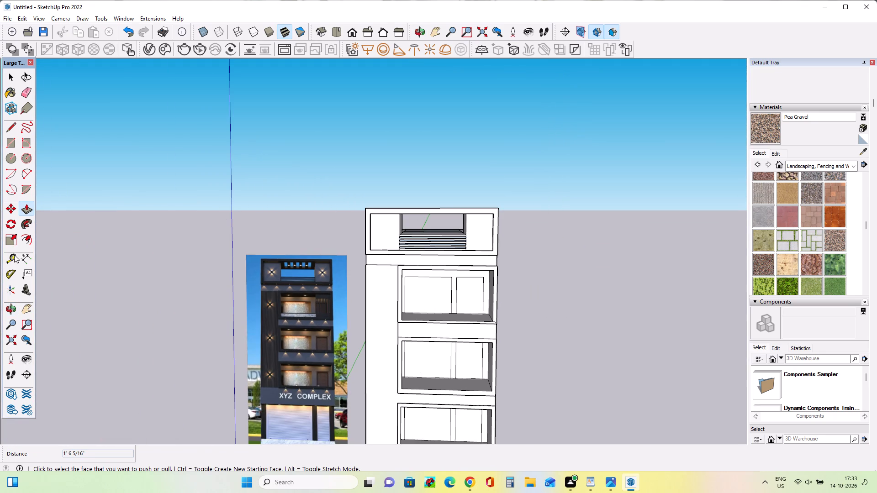
{"action": "left_click", "coordinate": [25, 311]}
{"action": "left_click_drag", "start_coordinate": [303, 283], "coordinate": [302, 187]}
{"action": "scroll", "coordinate": [409, 263], "scroll_direction": "up", "scroll_amount": 2}
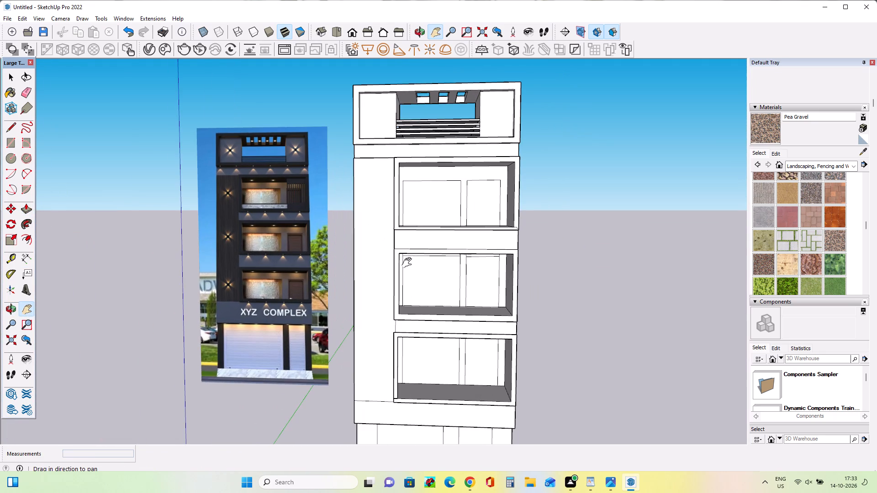
{"action": "middle_click_drag", "start_coordinate": [422, 278], "coordinate": [393, 240]}
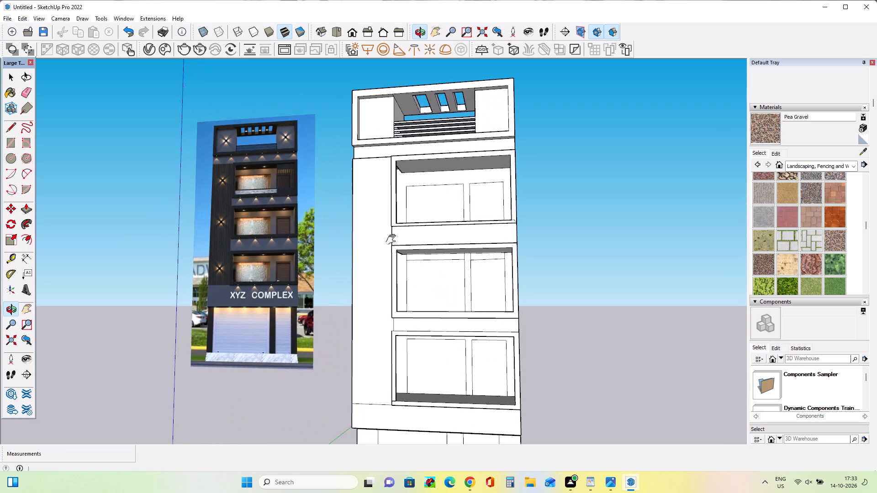
{"action": "scroll", "coordinate": [227, 269], "scroll_direction": "up", "scroll_amount": 7}
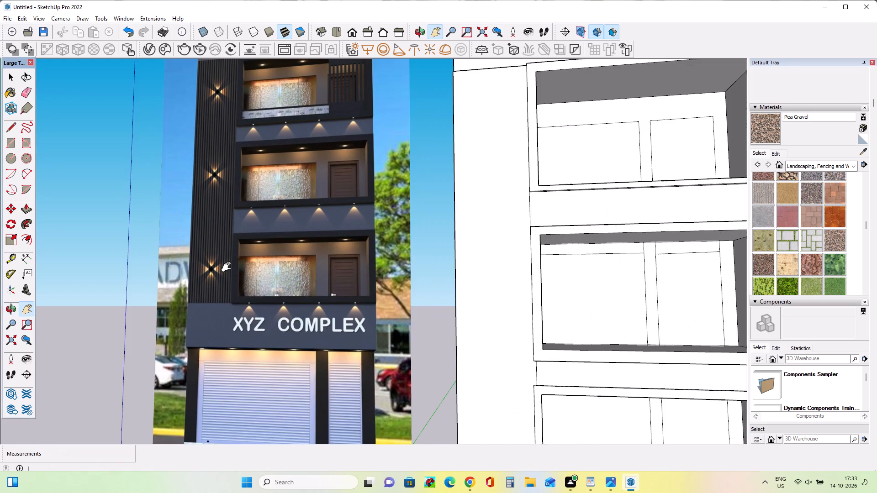
{"action": "scroll", "coordinate": [228, 267], "scroll_direction": "down", "scroll_amount": 3}
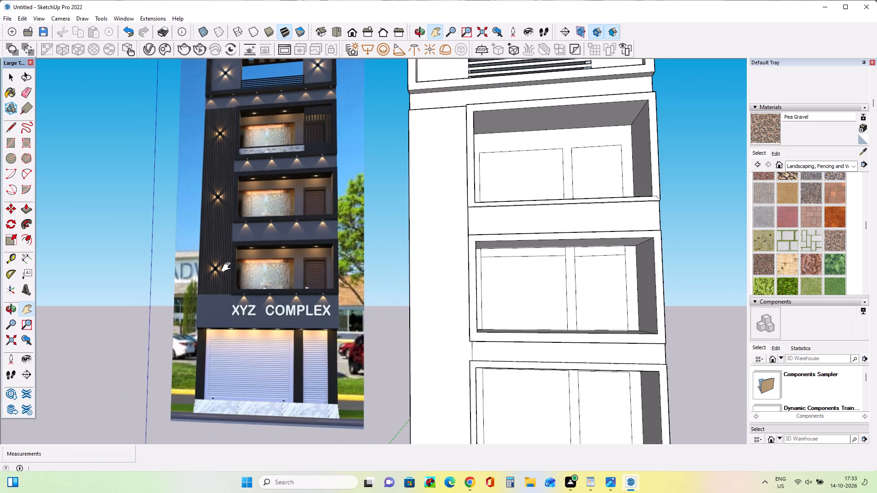
Examine the reference image's ribbed side panel, balconies and sign band, and compare their finishes with the unpainted model facade.
{"action": "scroll", "coordinate": [228, 267], "scroll_direction": "down", "scroll_amount": 7}
{"action": "middle_click_drag", "start_coordinate": [329, 334], "coordinate": [401, 325]}
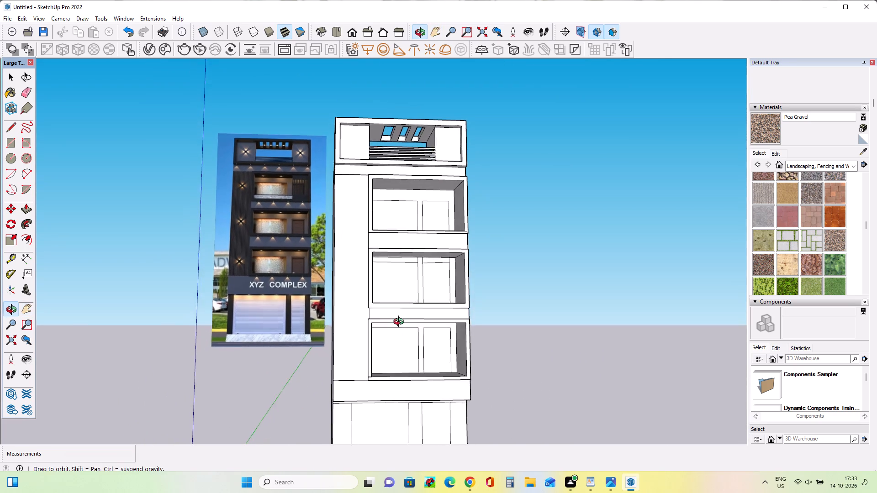
{"action": "scroll", "coordinate": [236, 260], "scroll_direction": "up", "scroll_amount": 14}
{"action": "scroll", "coordinate": [270, 275], "scroll_direction": "down", "scroll_amount": 1}
{"action": "scroll", "coordinate": [270, 275], "scroll_direction": "up", "scroll_amount": 3}
{"action": "scroll", "coordinate": [270, 275], "scroll_direction": "down", "scroll_amount": 1}
{"action": "scroll", "coordinate": [270, 275], "scroll_direction": "up", "scroll_amount": 2}
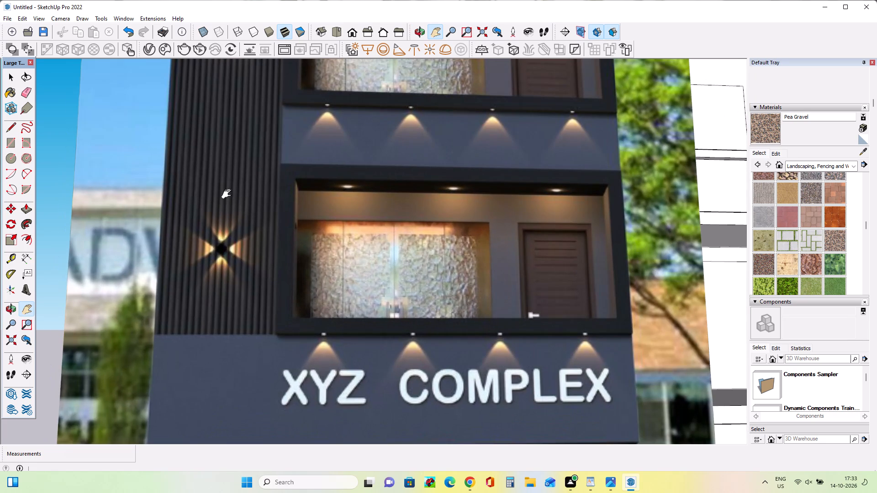
{"action": "scroll", "coordinate": [242, 272], "scroll_direction": "down", "scroll_amount": 3}
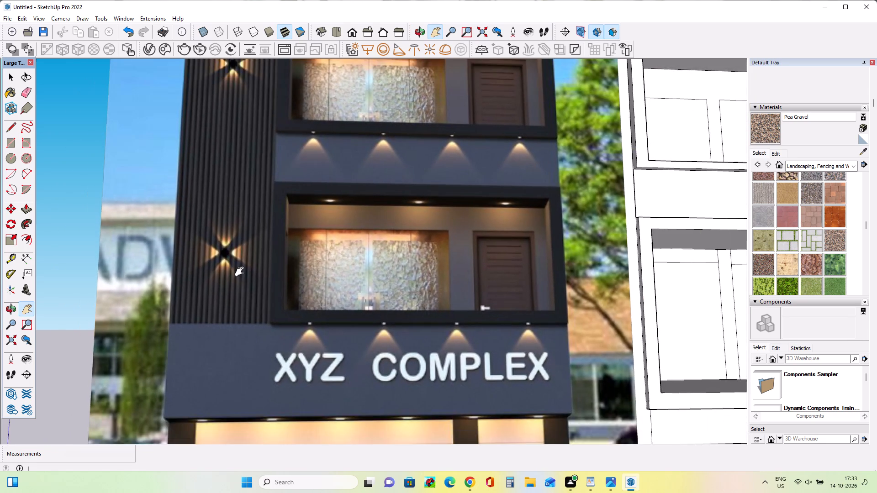
{"action": "scroll", "coordinate": [242, 272], "scroll_direction": "down", "scroll_amount": 11}
{"action": "middle_click_drag", "start_coordinate": [375, 262], "coordinate": [315, 241]}
{"action": "scroll", "coordinate": [315, 241], "scroll_direction": "down", "scroll_amount": 7}
{"action": "middle_click_drag", "start_coordinate": [442, 282], "coordinate": [520, 287]}
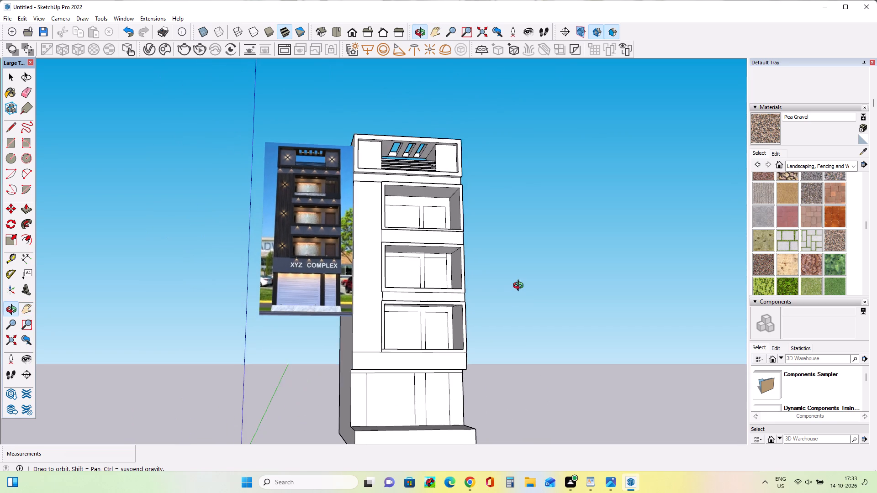
{"action": "middle_click_drag", "start_coordinate": [520, 287], "coordinate": [441, 275]}
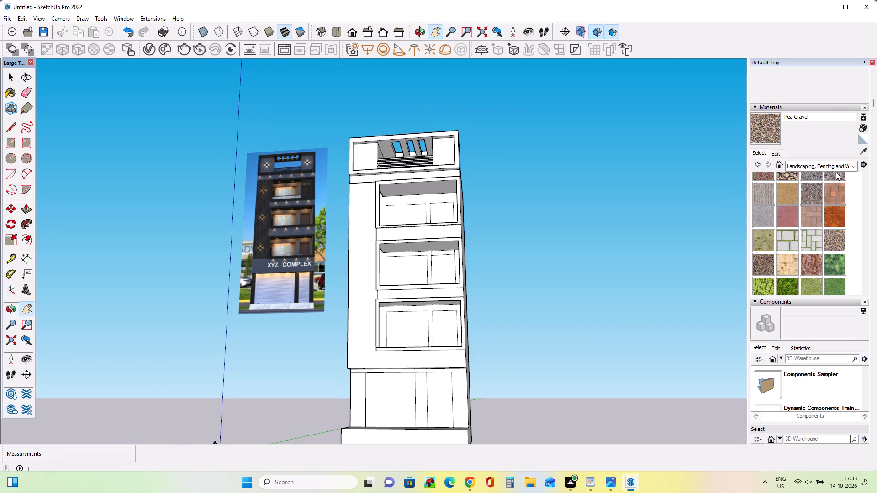
Paint the vertical side panel beside the balconies with Wood Veneer 01 from the Wood materials.
{"action": "left_click", "coordinate": [836, 169]}
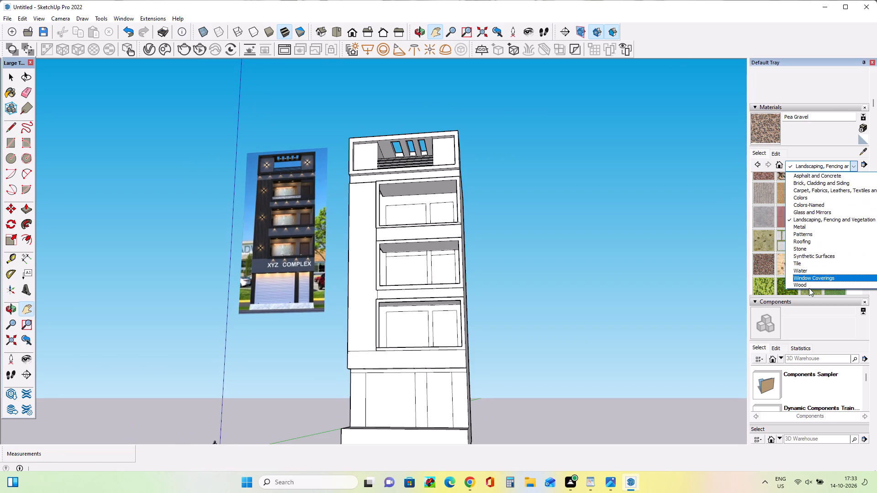
{"action": "left_click", "coordinate": [809, 288]}
{"action": "left_click", "coordinate": [757, 235]}
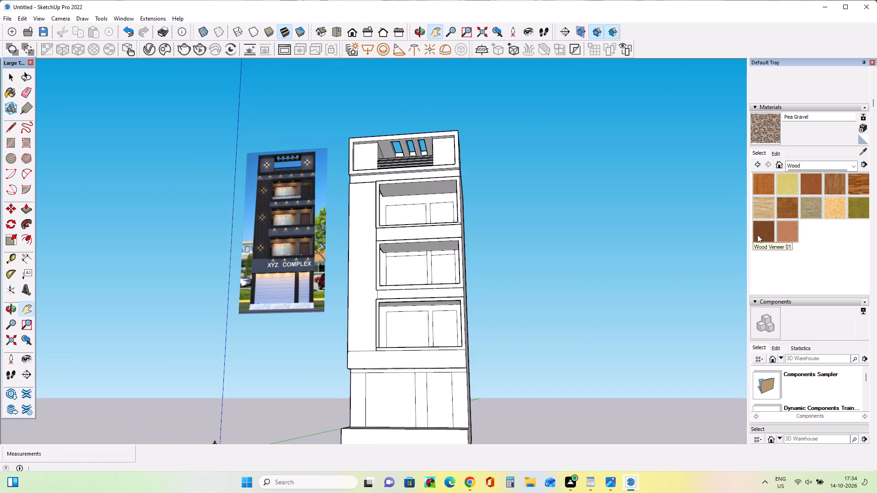
{"action": "scroll", "coordinate": [348, 273], "scroll_direction": "up", "scroll_amount": 6}
{"action": "left_click", "coordinate": [379, 283]}
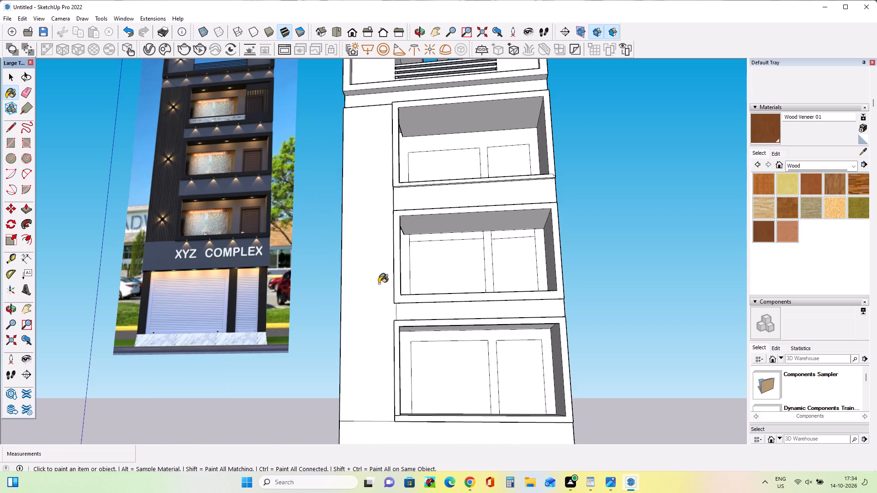
{"action": "middle_click_drag", "start_coordinate": [401, 271], "coordinate": [414, 289]}
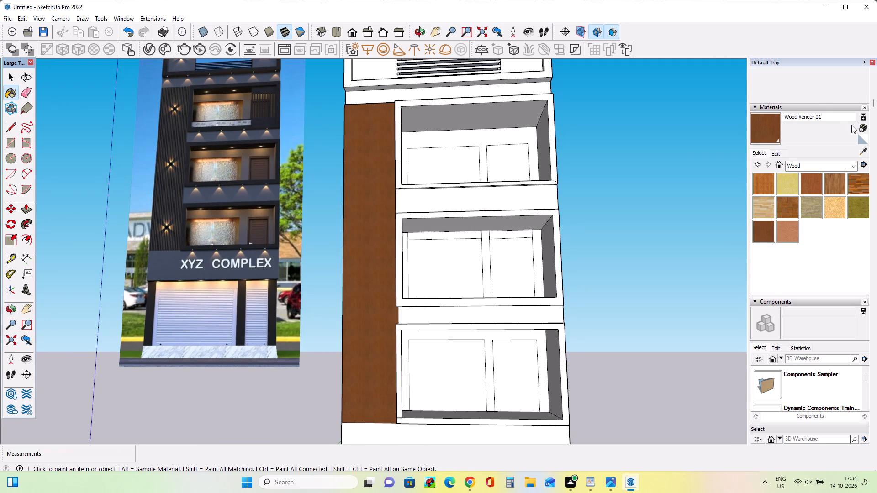
Create a darker brown version of Wood Veneer 01, keeping its Wood 01.jpg texture, and paint the vertical side panel with it.
{"action": "left_click", "coordinate": [866, 127]}
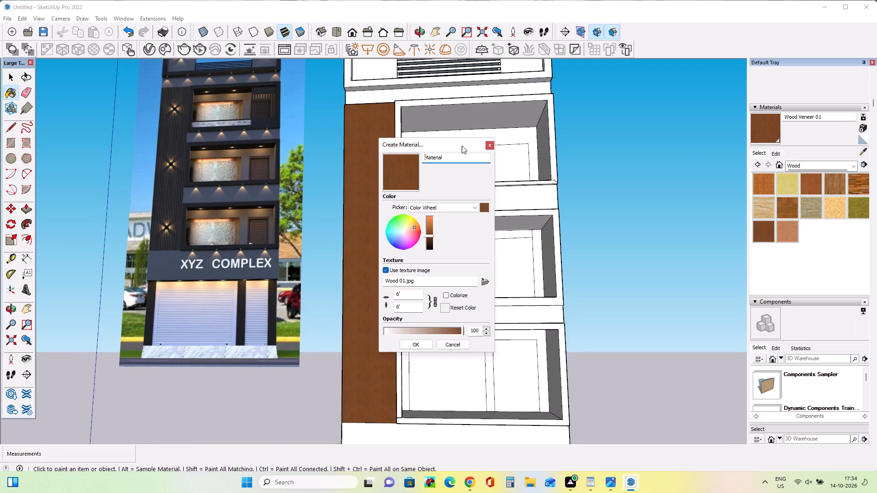
{"action": "left_click", "coordinate": [431, 239]}
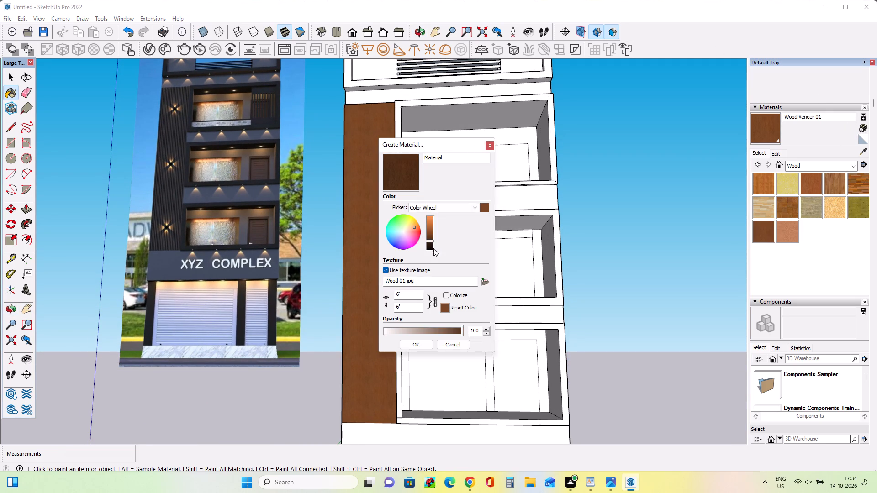
{"action": "left_click", "coordinate": [412, 341]}
{"action": "left_click", "coordinate": [374, 293]}
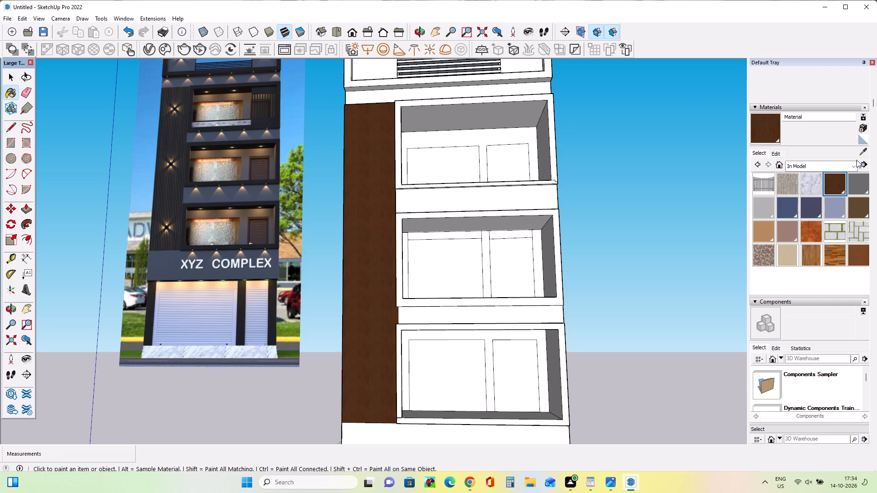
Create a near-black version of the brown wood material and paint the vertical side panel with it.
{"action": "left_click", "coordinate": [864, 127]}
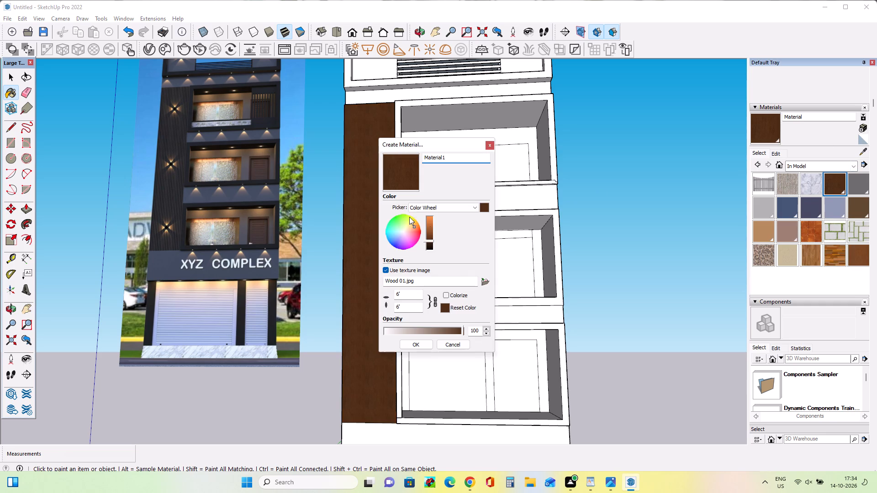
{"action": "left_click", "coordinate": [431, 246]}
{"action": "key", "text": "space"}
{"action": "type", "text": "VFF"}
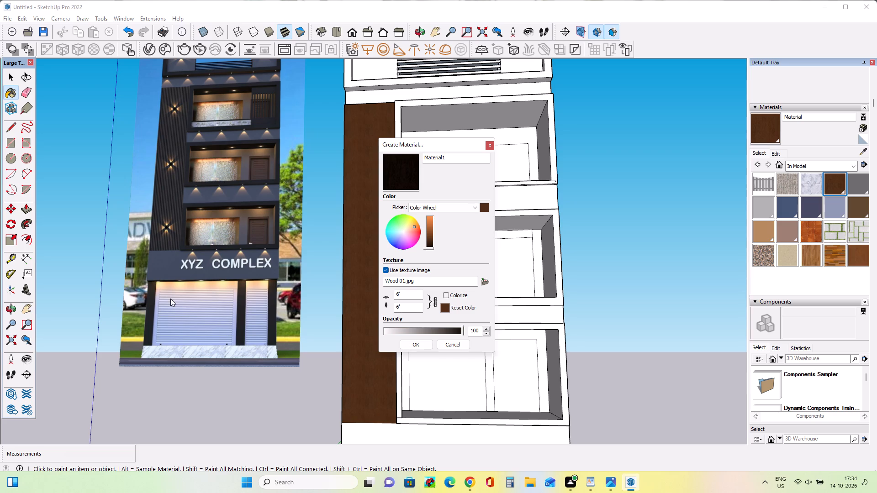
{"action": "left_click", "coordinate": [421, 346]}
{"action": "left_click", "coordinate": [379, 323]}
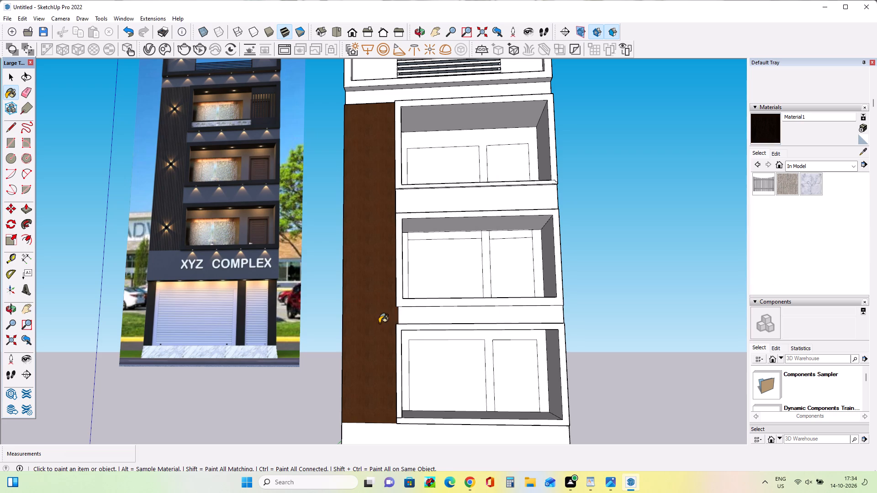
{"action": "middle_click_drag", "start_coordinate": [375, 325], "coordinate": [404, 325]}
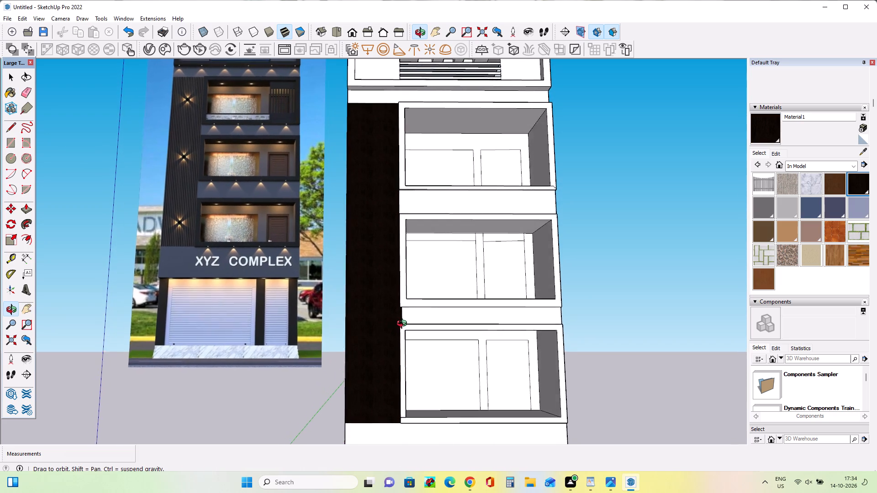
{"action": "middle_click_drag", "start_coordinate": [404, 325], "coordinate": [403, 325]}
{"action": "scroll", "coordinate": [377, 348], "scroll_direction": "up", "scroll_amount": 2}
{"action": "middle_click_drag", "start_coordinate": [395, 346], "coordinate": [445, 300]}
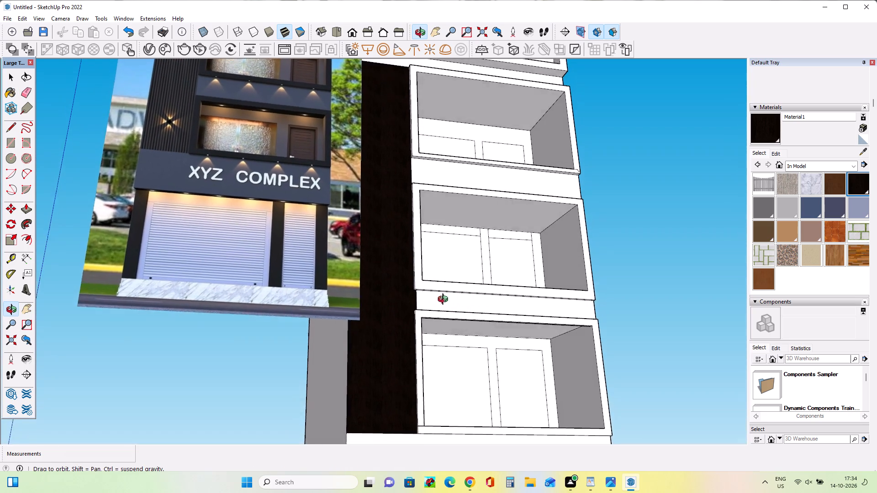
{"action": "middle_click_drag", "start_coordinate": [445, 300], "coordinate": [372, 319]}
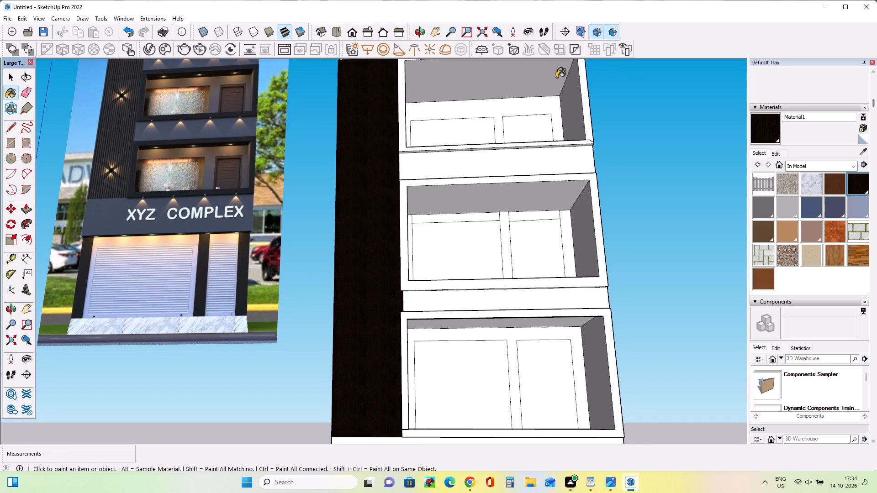
Create a very dark brown wood material, slightly lighter than the near-black one, and paint the vertical side panel with it.
{"action": "left_click", "coordinate": [862, 125]}
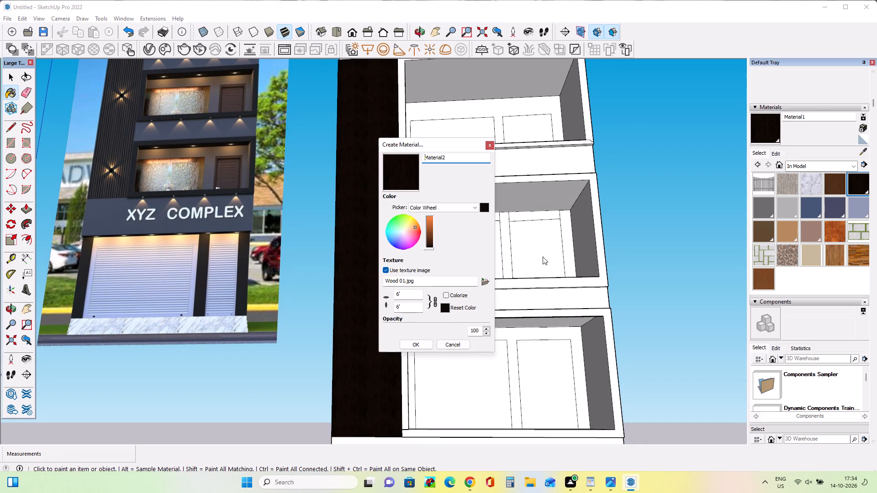
{"action": "scroll", "coordinate": [429, 246], "scroll_direction": "up", "scroll_amount": 3}
{"action": "left_click", "coordinate": [430, 242]}
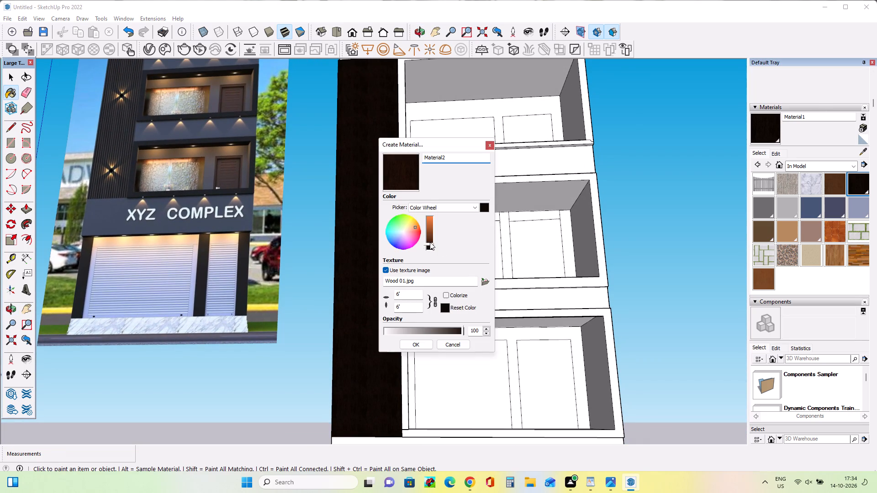
{"action": "left_click", "coordinate": [431, 343]}
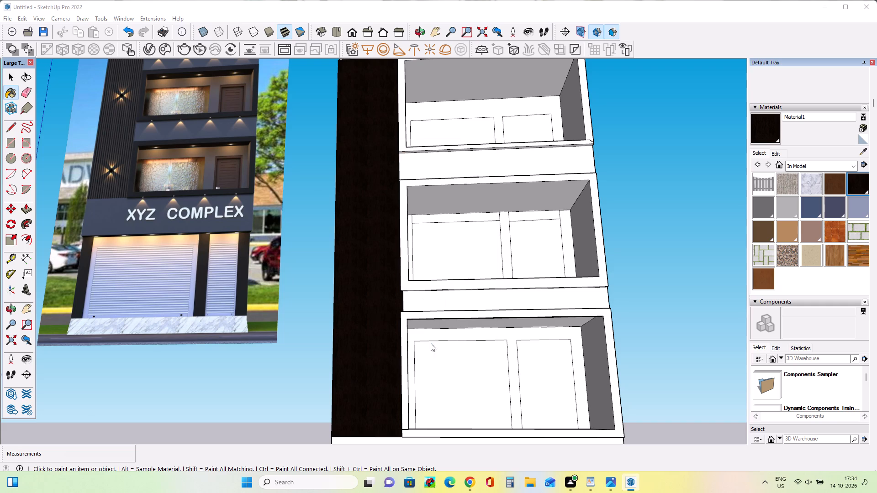
{"action": "left_click", "coordinate": [355, 286]}
Paint the three ground-floor pillars beside the shutter openings with the very dark brown wood material.
{"action": "middle_click_drag", "start_coordinate": [398, 316], "coordinate": [402, 326]}
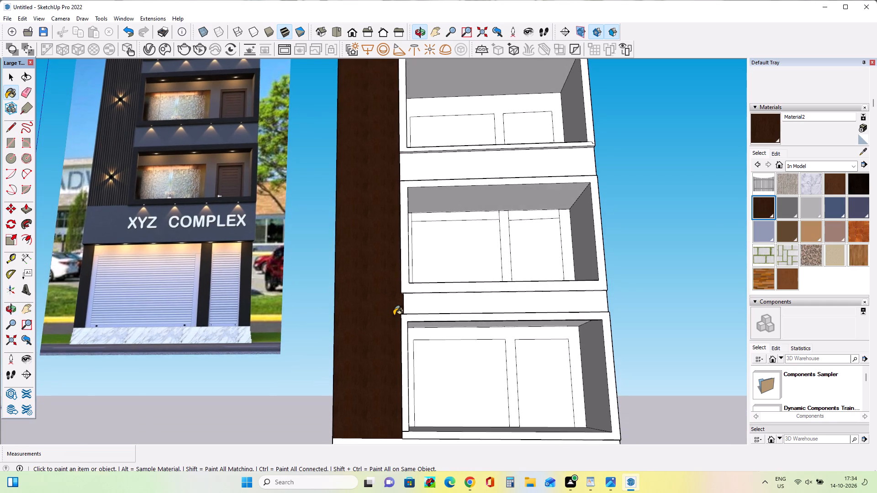
{"action": "scroll", "coordinate": [393, 315], "scroll_direction": "down", "scroll_amount": 2}
{"action": "middle_click_drag", "start_coordinate": [393, 315], "coordinate": [398, 333]}
{"action": "scroll", "coordinate": [398, 333], "scroll_direction": "down", "scroll_amount": 3}
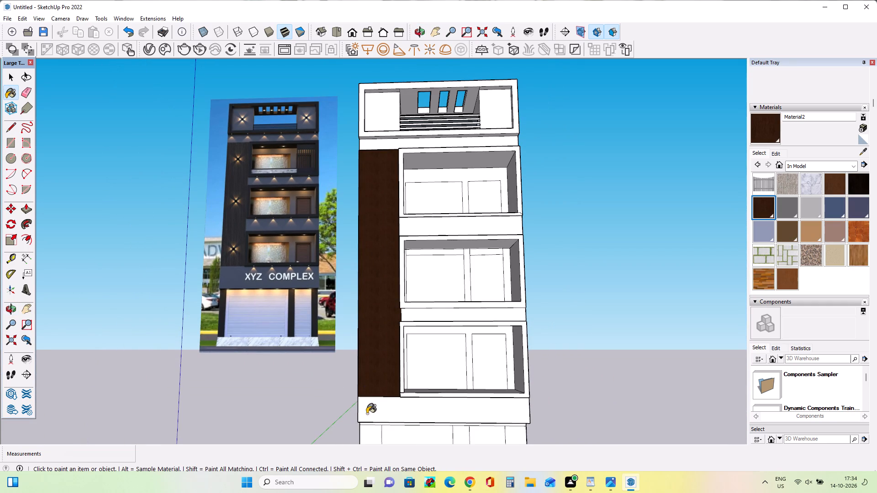
{"action": "scroll", "coordinate": [369, 425], "scroll_direction": "down", "scroll_amount": 2}
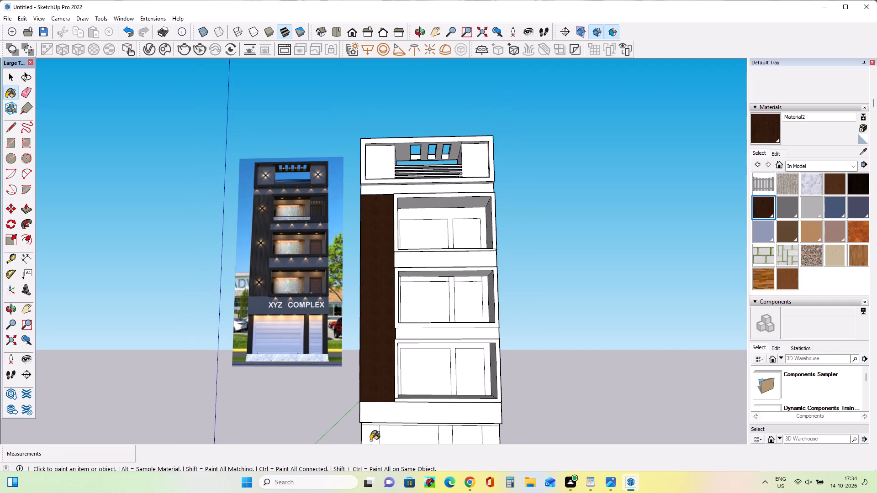
{"action": "left_click", "coordinate": [370, 441]}
{"action": "left_click", "coordinate": [442, 440]}
{"action": "left_click", "coordinate": [494, 437]}
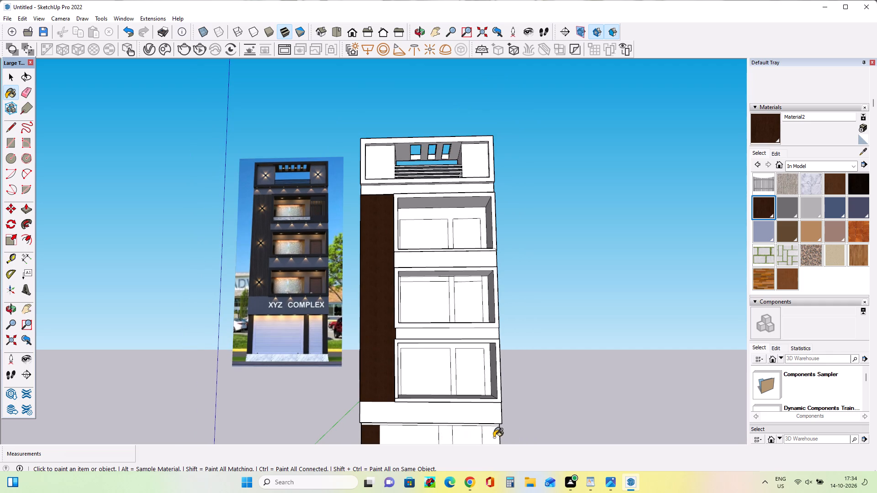
Paint the front border frames of all three balconies with the very dark brown wood material, Material2.
{"action": "left_click", "coordinate": [499, 361]}
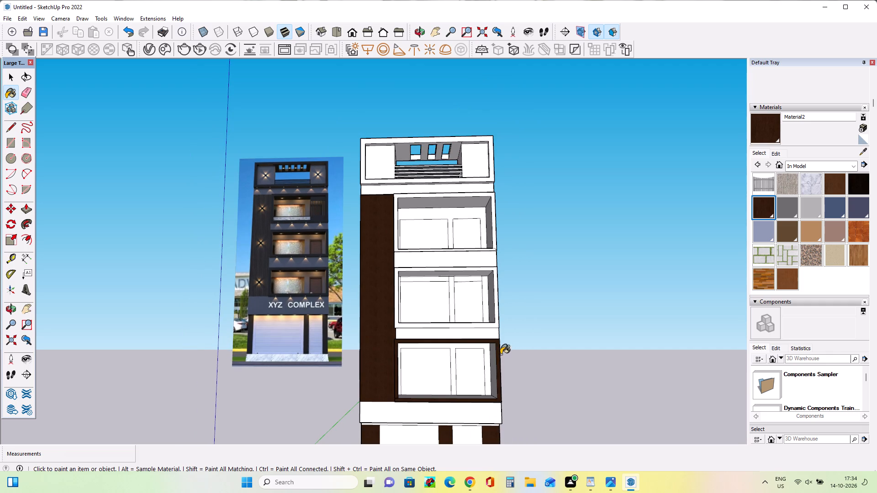
{"action": "left_click", "coordinate": [497, 315]}
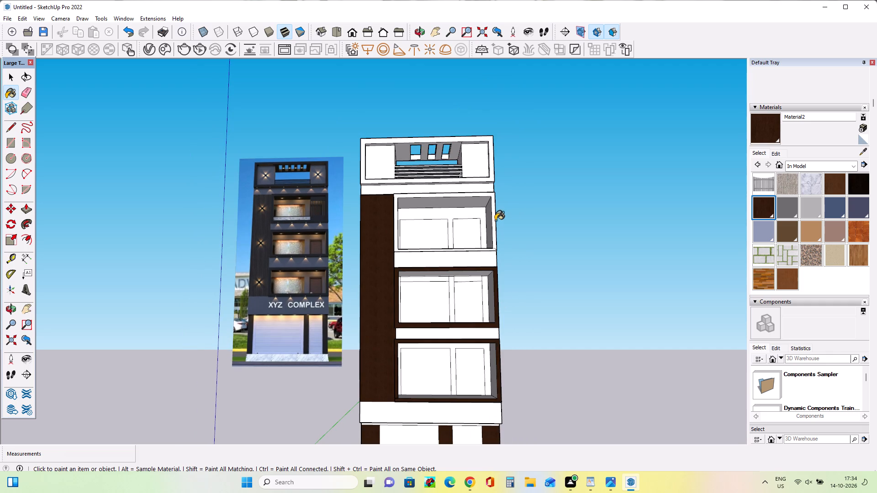
{"action": "left_click", "coordinate": [492, 230]}
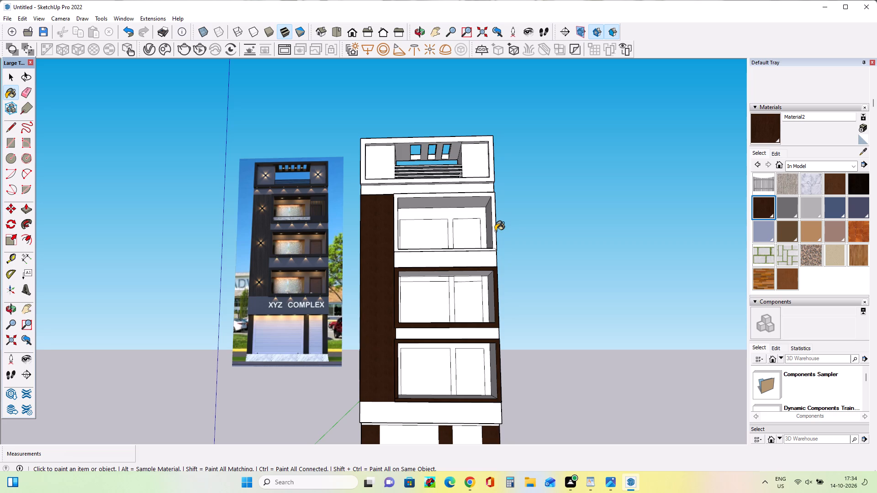
{"action": "left_click", "coordinate": [494, 228]}
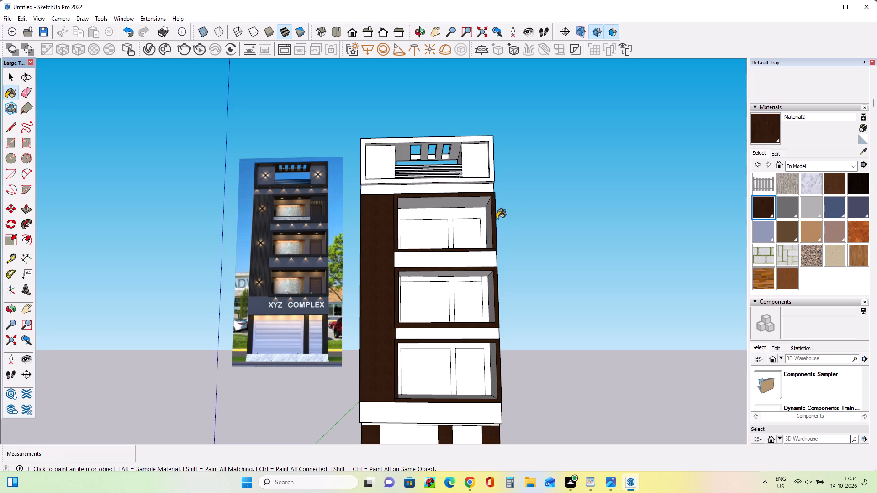
Paint the top storey's front border frame and the slotted underside of its roof with the very dark brown wood material.
{"action": "left_click", "coordinate": [366, 180]}
{"action": "middle_click_drag", "start_coordinate": [445, 203], "coordinate": [438, 214]}
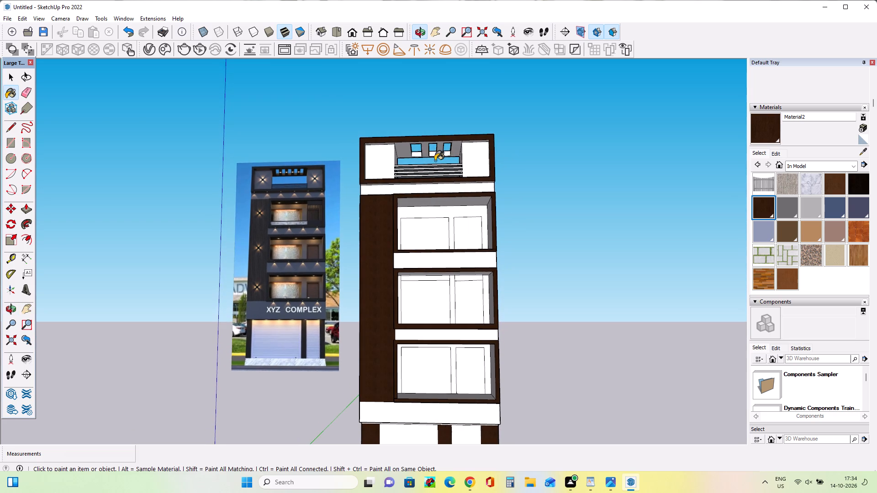
{"action": "left_click", "coordinate": [405, 148]}
{"action": "middle_click_drag", "start_coordinate": [416, 174], "coordinate": [427, 171]}
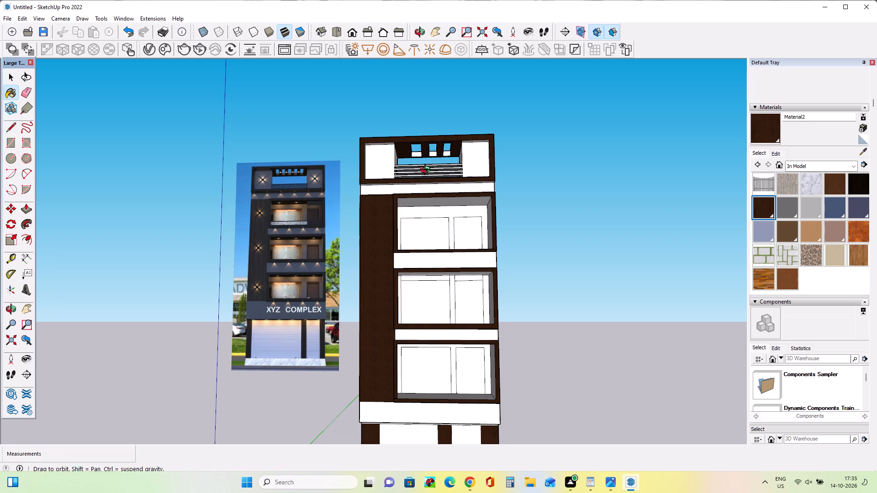
{"action": "middle_click_drag", "start_coordinate": [427, 171], "coordinate": [428, 168]}
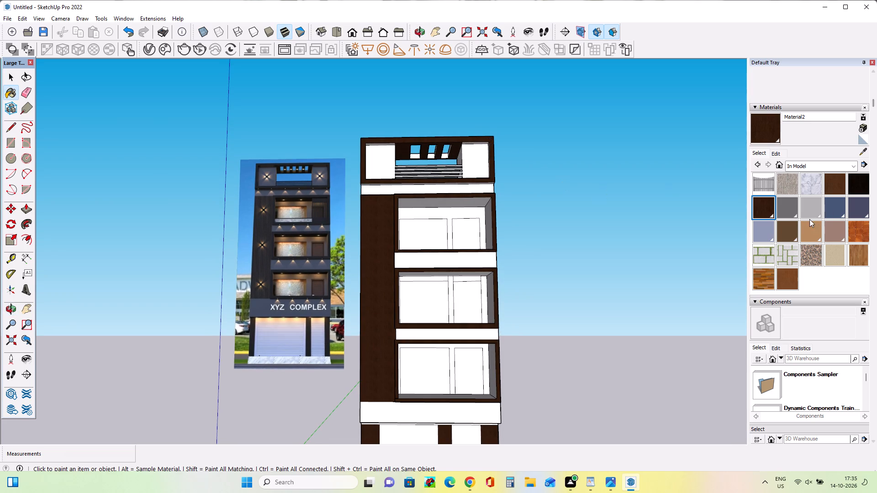
Paint the top storey's wall panels on both sides of the slatted railing with the lighter brown wood, Material.
{"action": "left_click", "coordinate": [838, 184]}
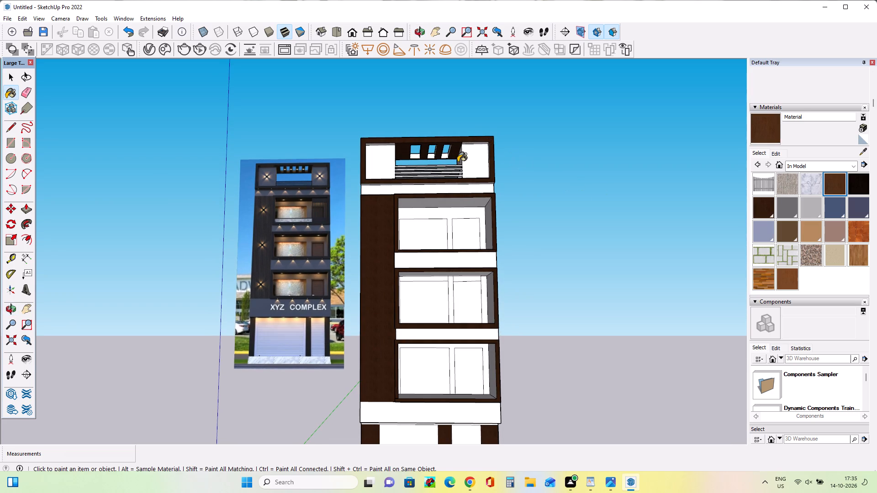
{"action": "left_click", "coordinate": [484, 168]}
{"action": "left_click", "coordinate": [456, 167]}
{"action": "left_click", "coordinate": [386, 173]}
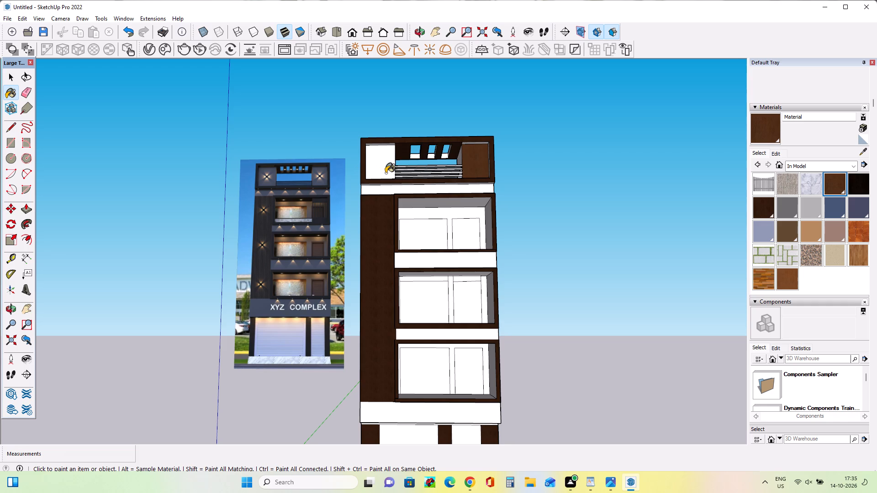
Paint the horizontal slats of the top storey's railing with the near-black wood material, Material1.
{"action": "middle_click_drag", "start_coordinate": [447, 208], "coordinate": [428, 237]}
{"action": "scroll", "coordinate": [425, 166], "scroll_direction": "up", "scroll_amount": 7}
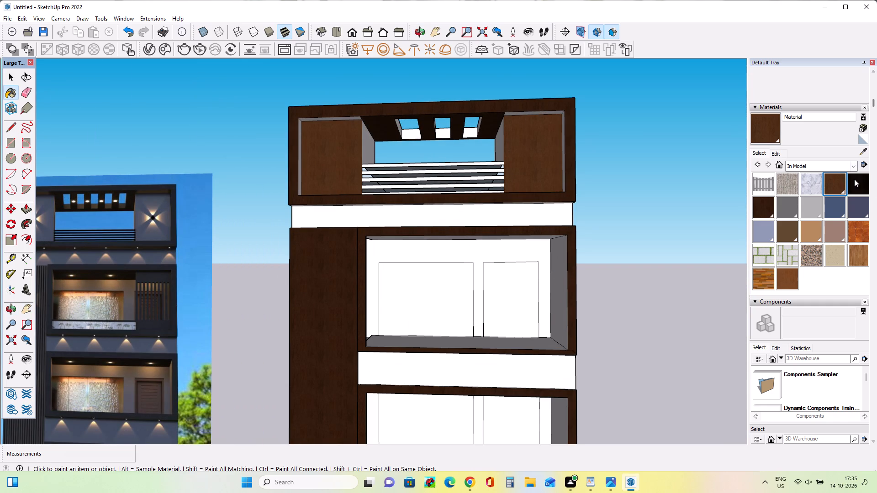
{"action": "left_click", "coordinate": [854, 179]}
{"action": "left_click", "coordinate": [465, 165]}
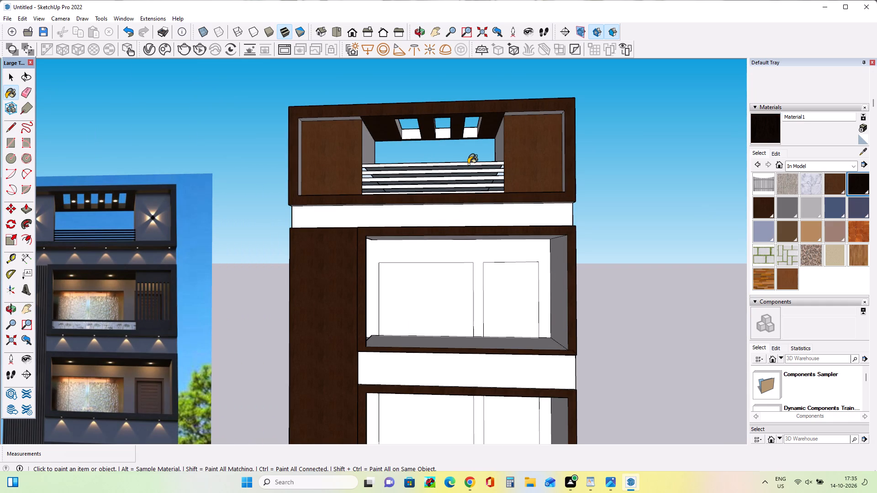
{"action": "left_click", "coordinate": [468, 164]}
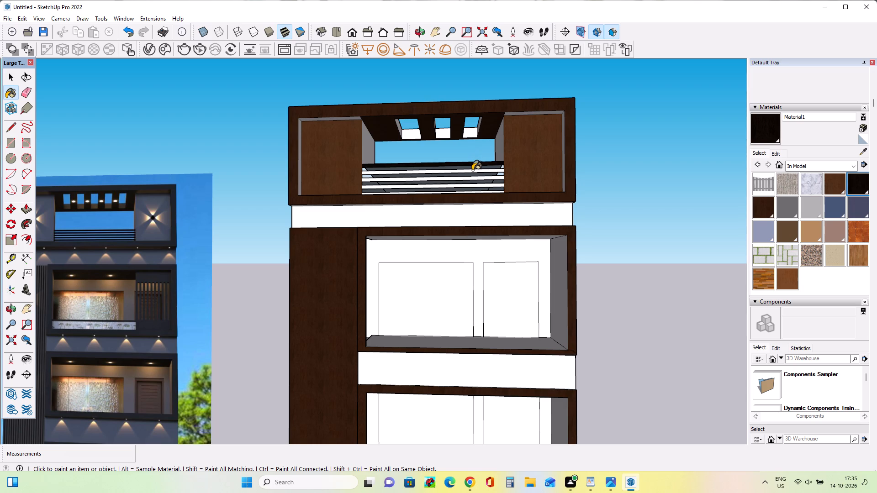
{"action": "left_click", "coordinate": [472, 170]}
{"action": "left_click", "coordinate": [473, 178]}
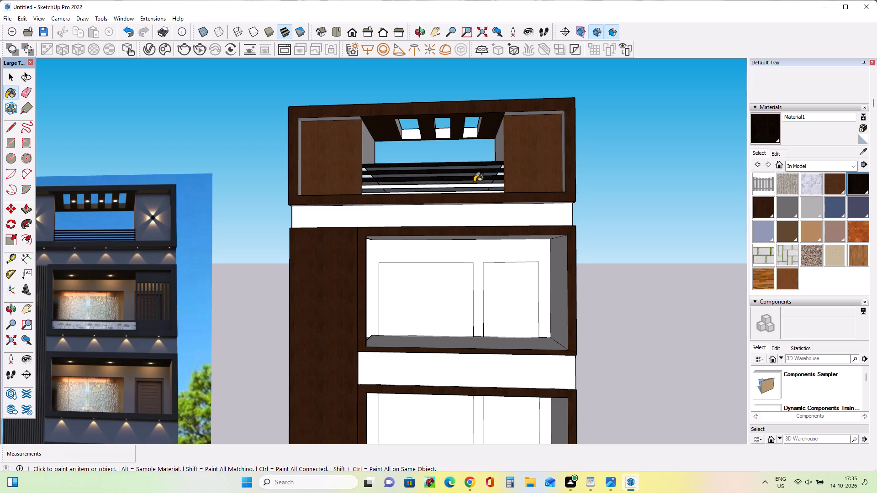
{"action": "left_click", "coordinate": [475, 185]}
{"action": "middle_click_drag", "start_coordinate": [480, 196], "coordinate": [487, 238]}
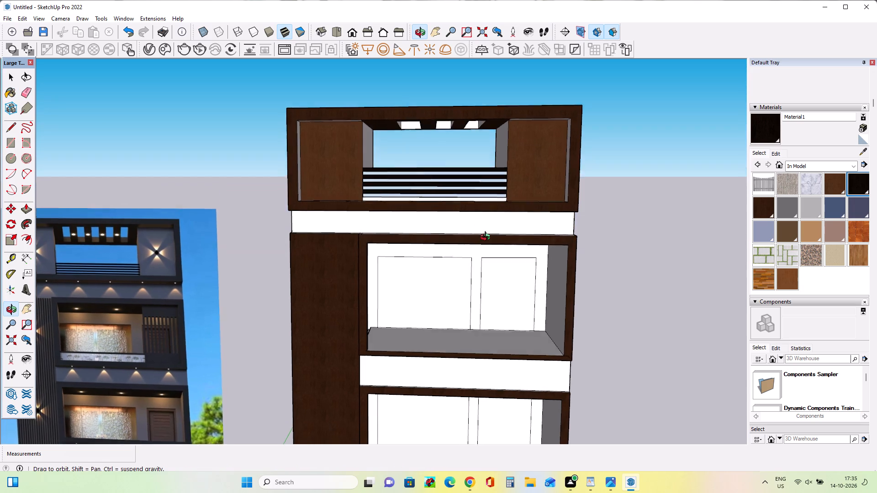
{"action": "middle_click_drag", "start_coordinate": [487, 238], "coordinate": [488, 239]}
{"action": "left_click", "coordinate": [485, 202]}
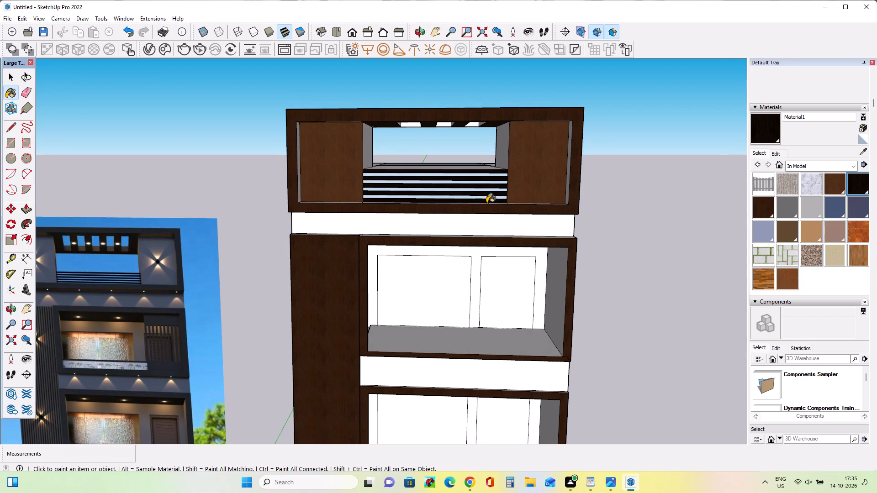
Examine the painted facade from top storey to ground floor against the reference image.
{"action": "middle_click_drag", "start_coordinate": [487, 201], "coordinate": [488, 143]}
{"action": "scroll", "coordinate": [488, 154], "scroll_direction": "down", "scroll_amount": 10}
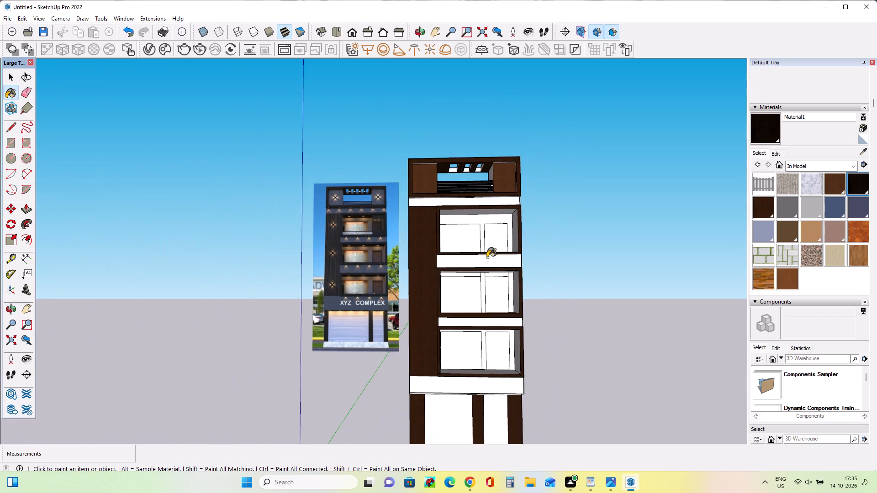
{"action": "middle_click_drag", "start_coordinate": [485, 293], "coordinate": [473, 306]}
{"action": "scroll", "coordinate": [518, 310], "scroll_direction": "up", "scroll_amount": 3}
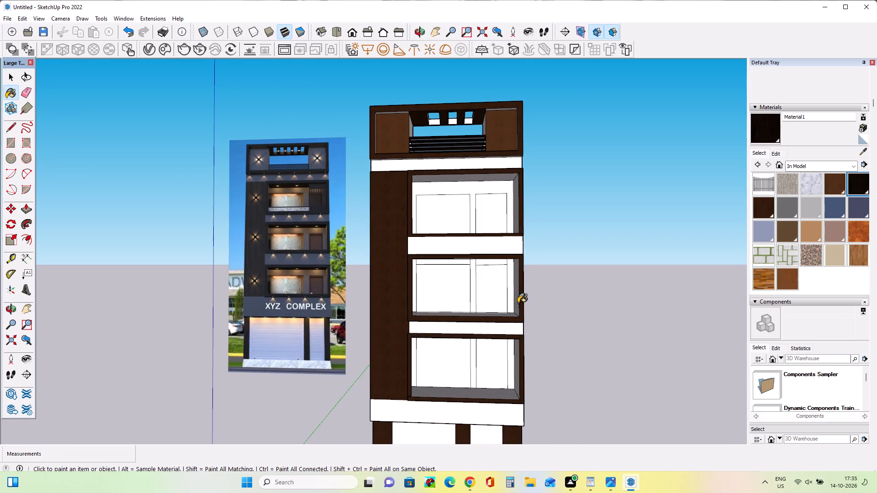
{"action": "scroll", "coordinate": [517, 296], "scroll_direction": "up", "scroll_amount": 3}
{"action": "scroll", "coordinate": [507, 251], "scroll_direction": "up", "scroll_amount": 2}
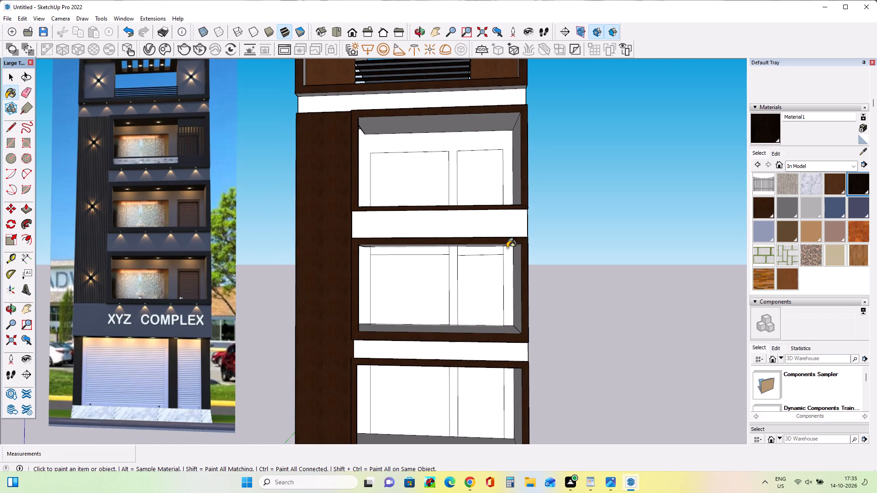
{"action": "scroll", "coordinate": [523, 241], "scroll_direction": "down", "scroll_amount": 2}
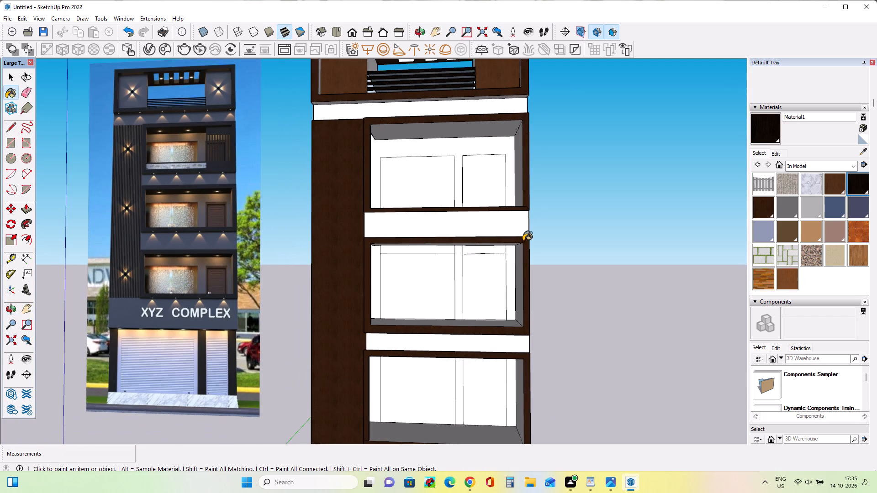
{"action": "scroll", "coordinate": [515, 234], "scroll_direction": "down", "scroll_amount": 3}
{"action": "middle_click_drag", "start_coordinate": [511, 249], "coordinate": [516, 269]}
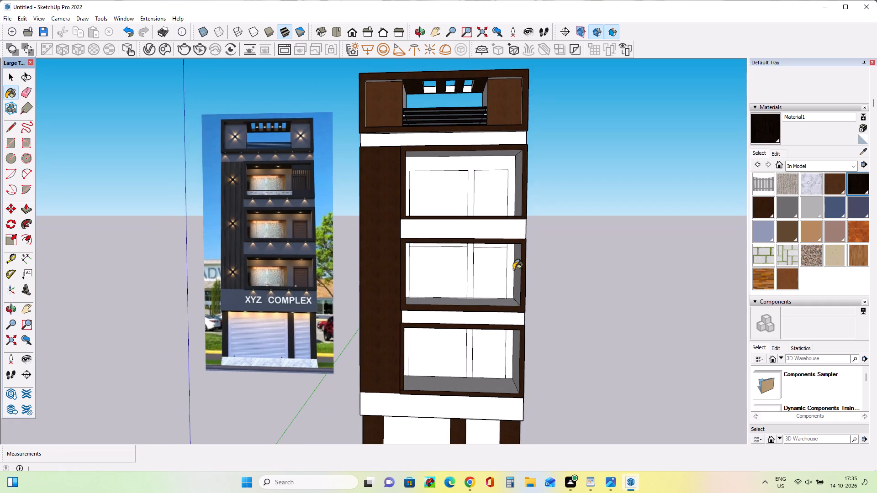
{"action": "scroll", "coordinate": [507, 263], "scroll_direction": "down", "scroll_amount": 2}
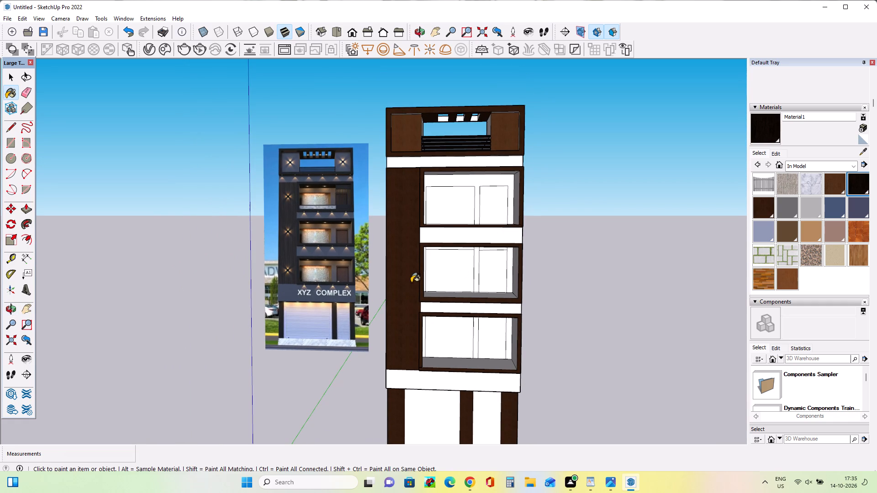
Draw a full-height rectangular strip about 84' 6" by 5 3/8" along the outer edge of the tall panel beside the balconies.
{"action": "scroll", "coordinate": [402, 334], "scroll_direction": "up", "scroll_amount": 2}
{"action": "middle_click_drag", "start_coordinate": [402, 335], "coordinate": [423, 332]}
{"action": "scroll", "coordinate": [398, 372], "scroll_direction": "up", "scroll_amount": 2}
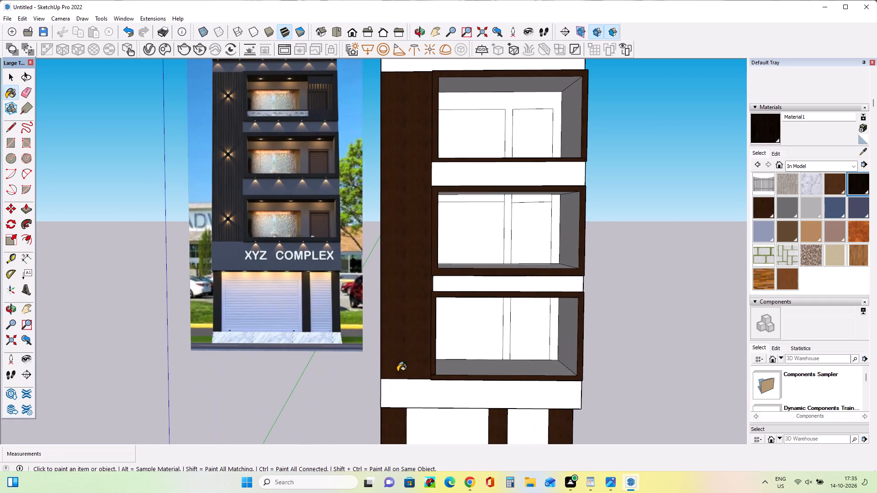
{"action": "scroll", "coordinate": [397, 371], "scroll_direction": "up", "scroll_amount": 3}
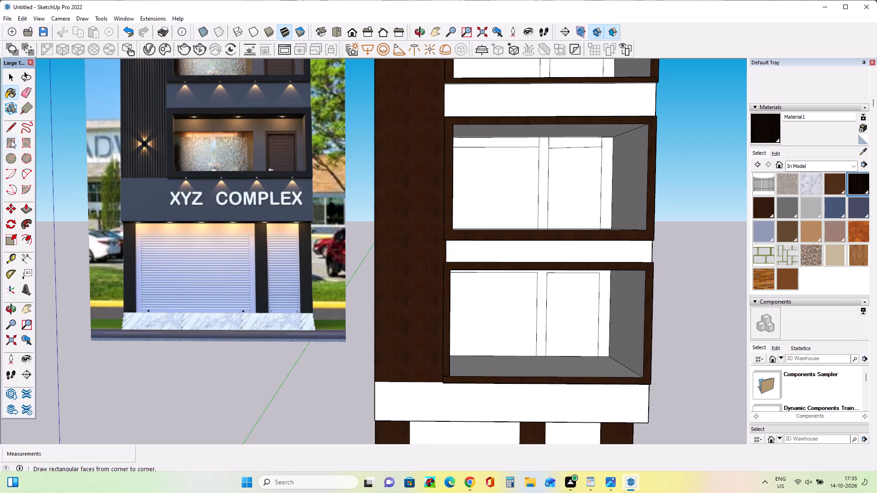
{"action": "left_click", "coordinate": [10, 124]}
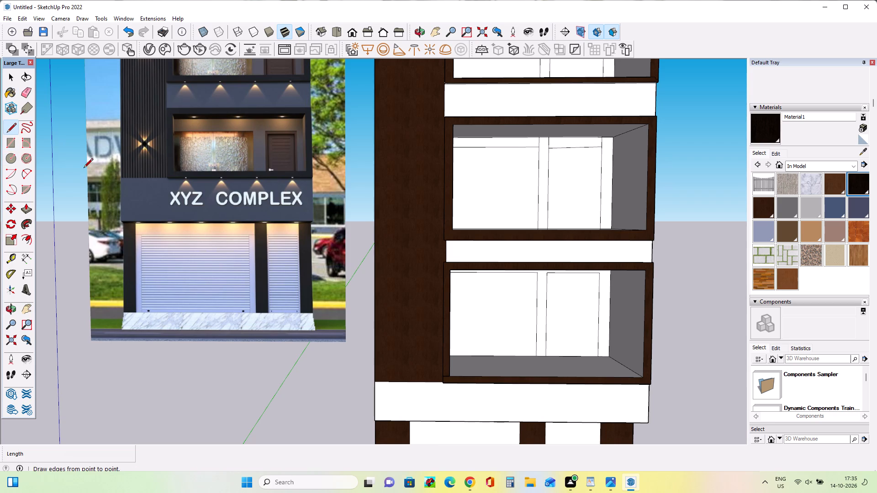
{"action": "middle_click_drag", "start_coordinate": [384, 414], "coordinate": [383, 434]}
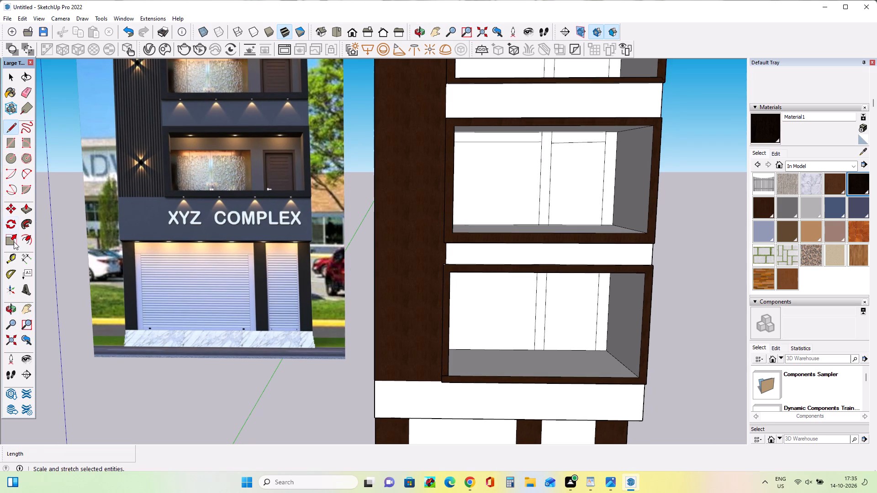
{"action": "left_click", "coordinate": [6, 139]}
{"action": "scroll", "coordinate": [409, 241], "scroll_direction": "down", "scroll_amount": 9}
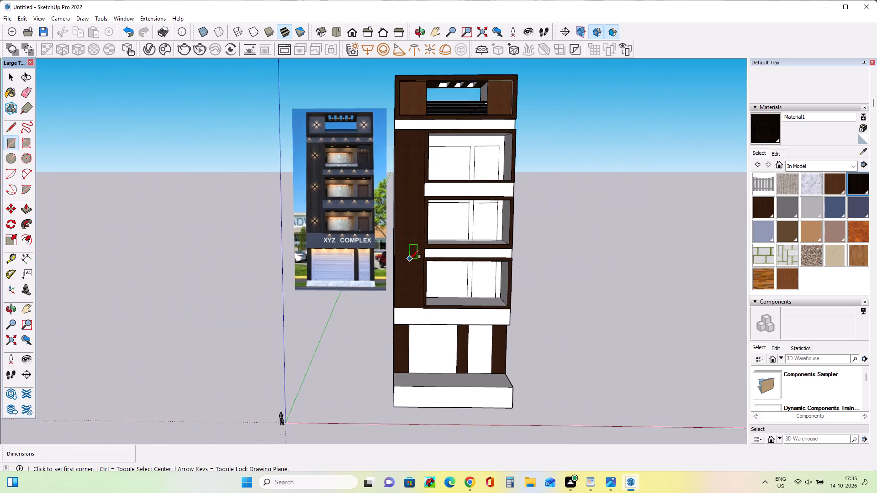
{"action": "scroll", "coordinate": [410, 259], "scroll_direction": "down", "scroll_amount": 1}
{"action": "scroll", "coordinate": [399, 323], "scroll_direction": "up", "scroll_amount": 4}
{"action": "scroll", "coordinate": [403, 251], "scroll_direction": "up", "scroll_amount": 7}
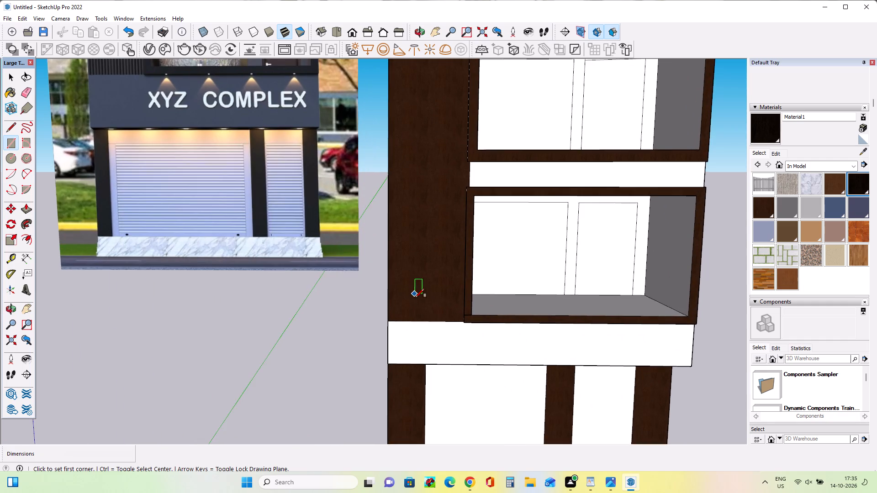
{"action": "middle_click_drag", "start_coordinate": [436, 326], "coordinate": [433, 339]}
{"action": "scroll", "coordinate": [396, 323], "scroll_direction": "up", "scroll_amount": 3}
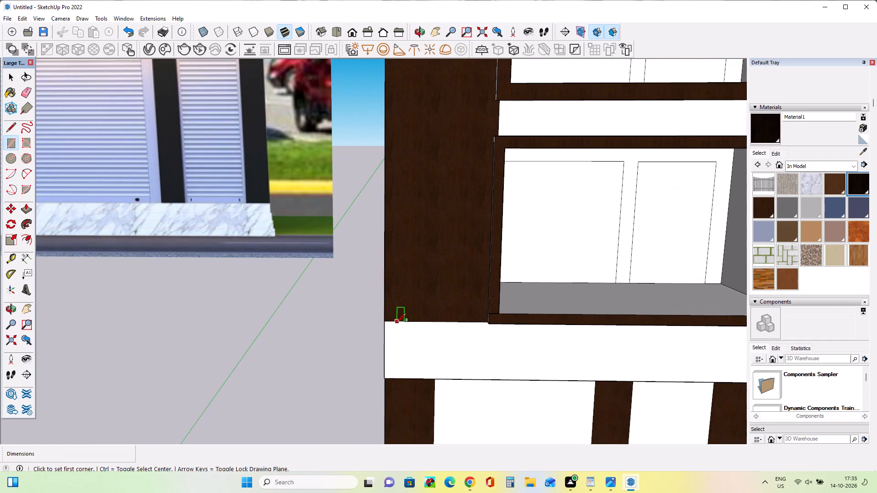
{"action": "left_click", "coordinate": [387, 318]}
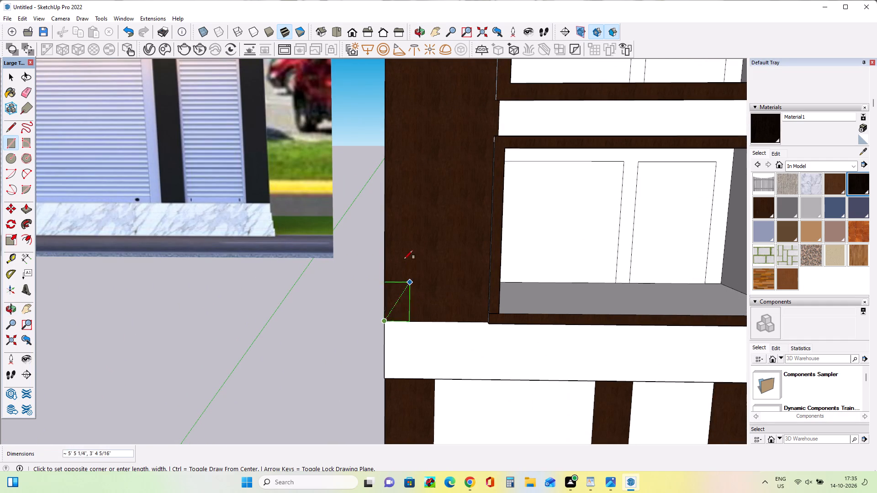
{"action": "scroll", "coordinate": [403, 257], "scroll_direction": "down", "scroll_amount": 17}
{"action": "scroll", "coordinate": [413, 222], "scroll_direction": "up", "scroll_amount": 1}
{"action": "scroll", "coordinate": [405, 101], "scroll_direction": "up", "scroll_amount": 1}
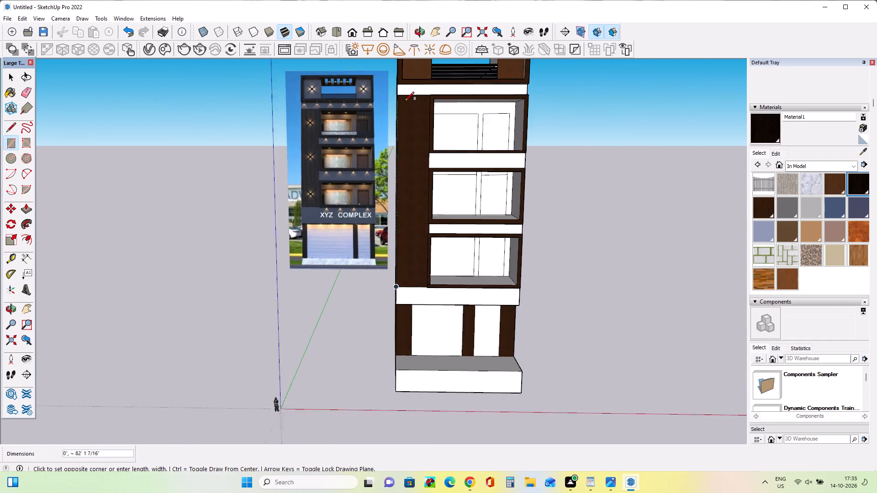
{"action": "scroll", "coordinate": [405, 101], "scroll_direction": "up", "scroll_amount": 8}
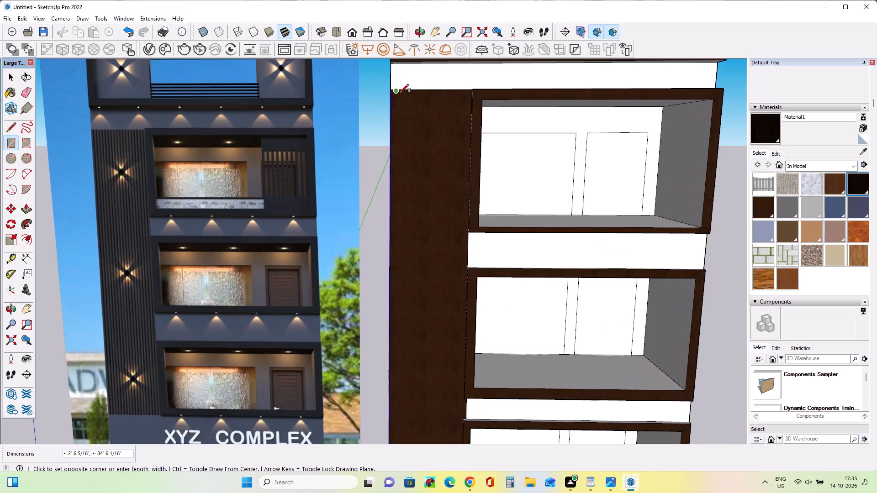
{"action": "scroll", "coordinate": [400, 93], "scroll_direction": "up", "scroll_amount": 5}
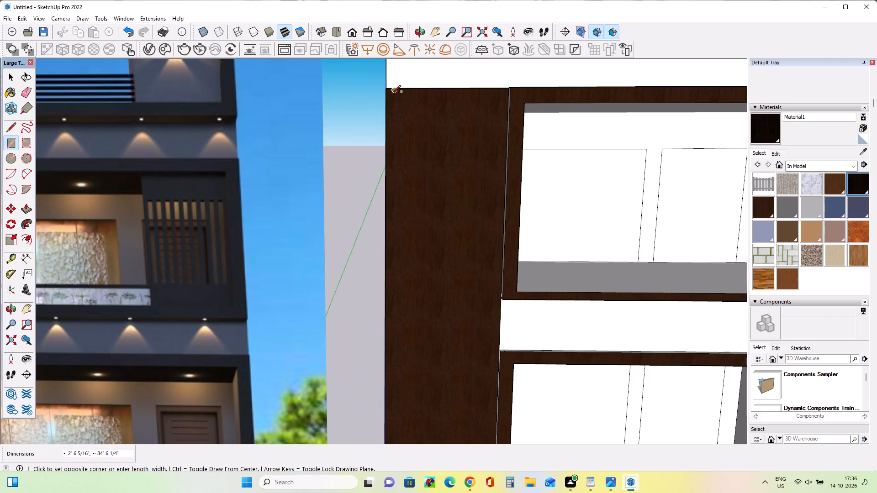
{"action": "scroll", "coordinate": [392, 94], "scroll_direction": "up", "scroll_amount": 3}
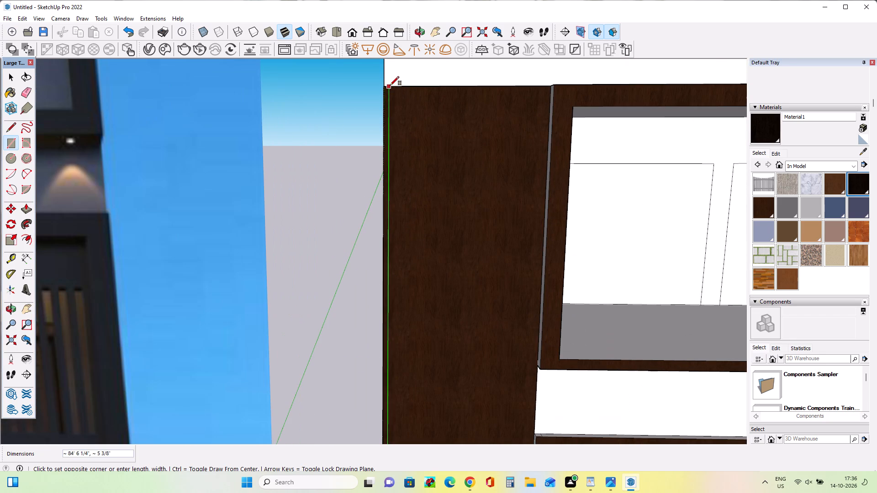
{"action": "left_click", "coordinate": [390, 85]}
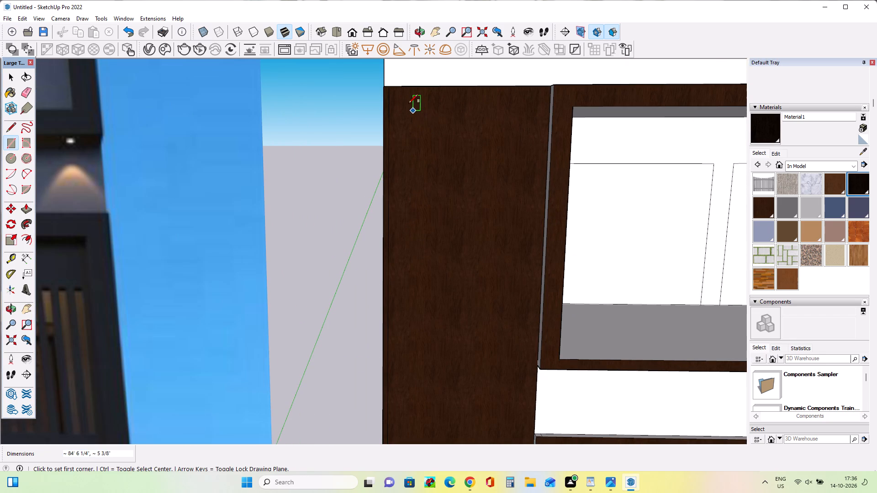
Paint the rest of the tall panel beside the new strip with Quartz Light Brown.
{"action": "scroll", "coordinate": [393, 94], "scroll_direction": "up", "scroll_amount": 8}
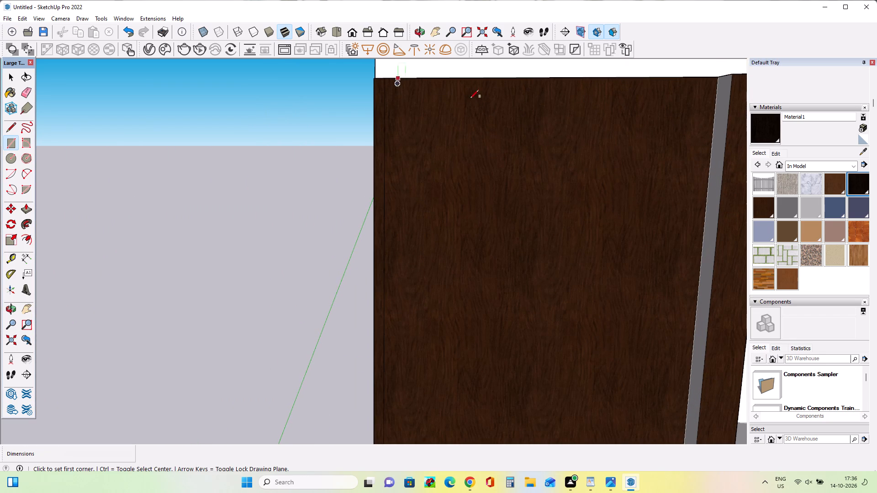
{"action": "left_click", "coordinate": [837, 254]}
{"action": "left_click", "coordinate": [455, 162]}
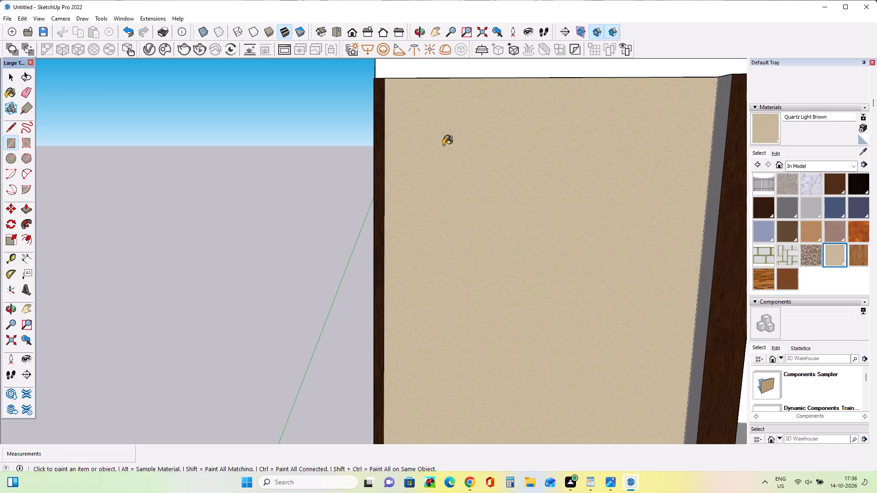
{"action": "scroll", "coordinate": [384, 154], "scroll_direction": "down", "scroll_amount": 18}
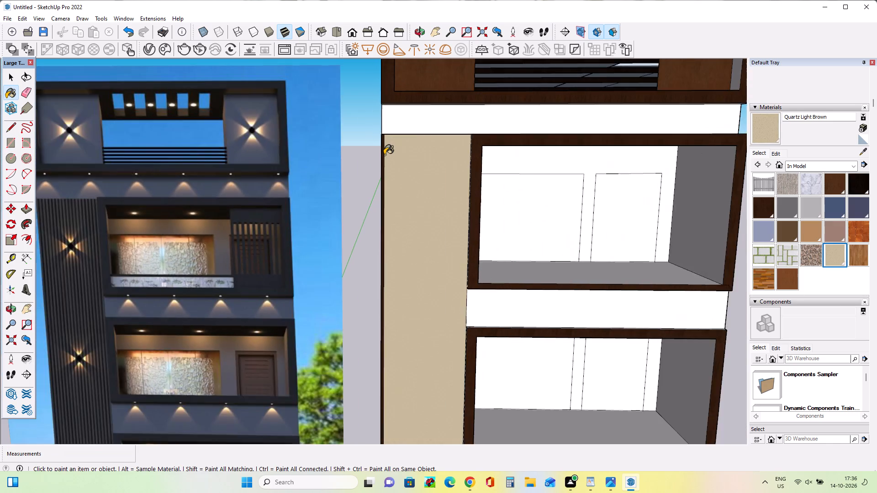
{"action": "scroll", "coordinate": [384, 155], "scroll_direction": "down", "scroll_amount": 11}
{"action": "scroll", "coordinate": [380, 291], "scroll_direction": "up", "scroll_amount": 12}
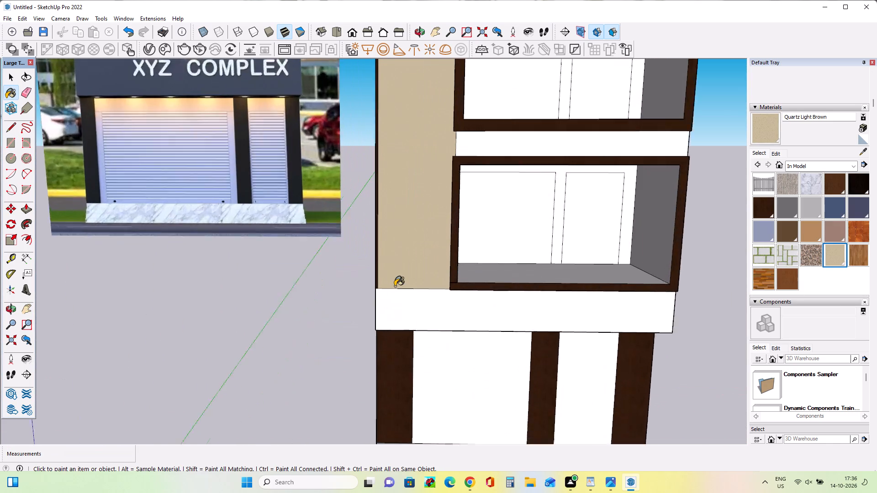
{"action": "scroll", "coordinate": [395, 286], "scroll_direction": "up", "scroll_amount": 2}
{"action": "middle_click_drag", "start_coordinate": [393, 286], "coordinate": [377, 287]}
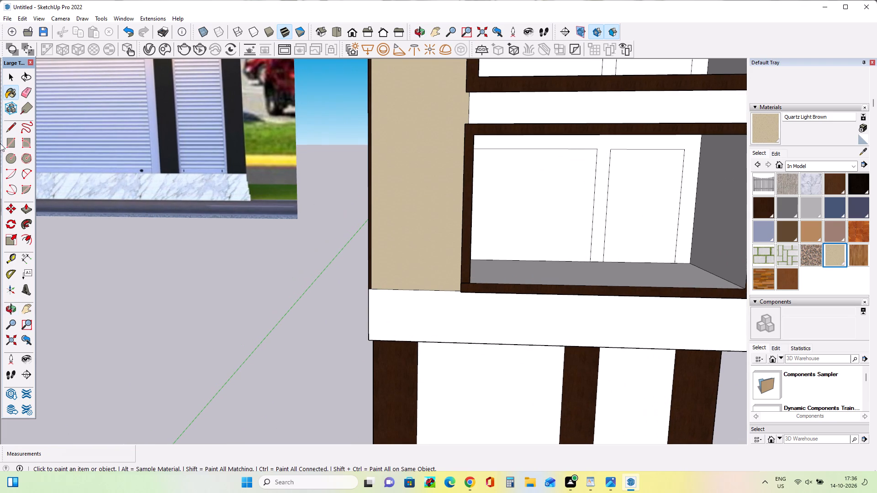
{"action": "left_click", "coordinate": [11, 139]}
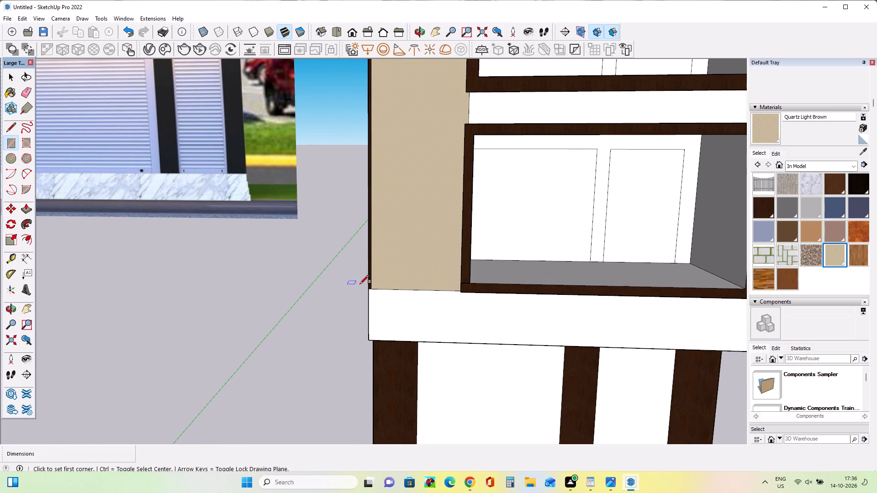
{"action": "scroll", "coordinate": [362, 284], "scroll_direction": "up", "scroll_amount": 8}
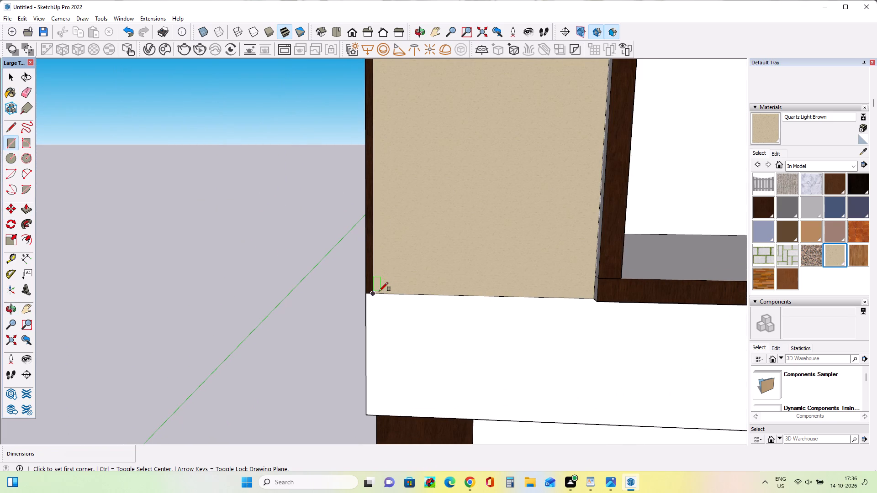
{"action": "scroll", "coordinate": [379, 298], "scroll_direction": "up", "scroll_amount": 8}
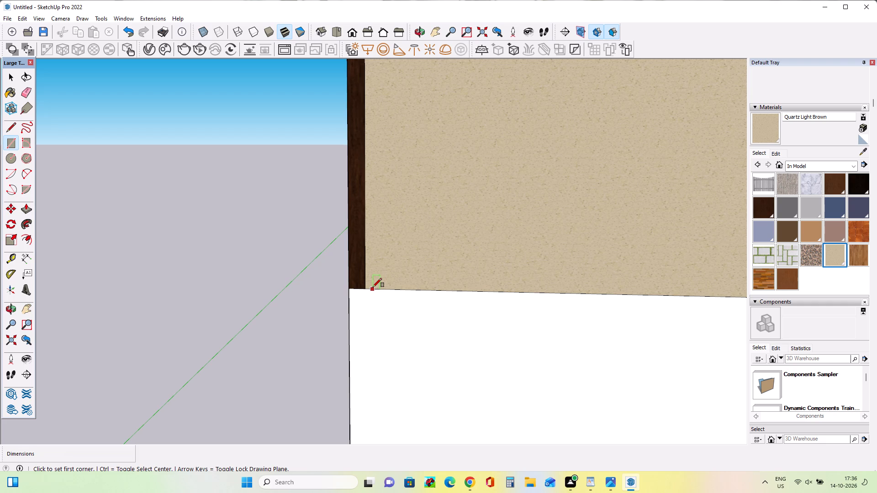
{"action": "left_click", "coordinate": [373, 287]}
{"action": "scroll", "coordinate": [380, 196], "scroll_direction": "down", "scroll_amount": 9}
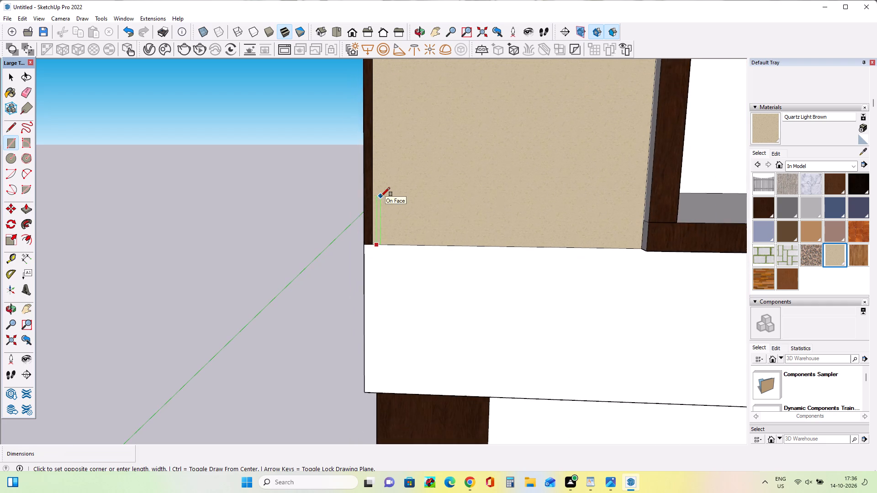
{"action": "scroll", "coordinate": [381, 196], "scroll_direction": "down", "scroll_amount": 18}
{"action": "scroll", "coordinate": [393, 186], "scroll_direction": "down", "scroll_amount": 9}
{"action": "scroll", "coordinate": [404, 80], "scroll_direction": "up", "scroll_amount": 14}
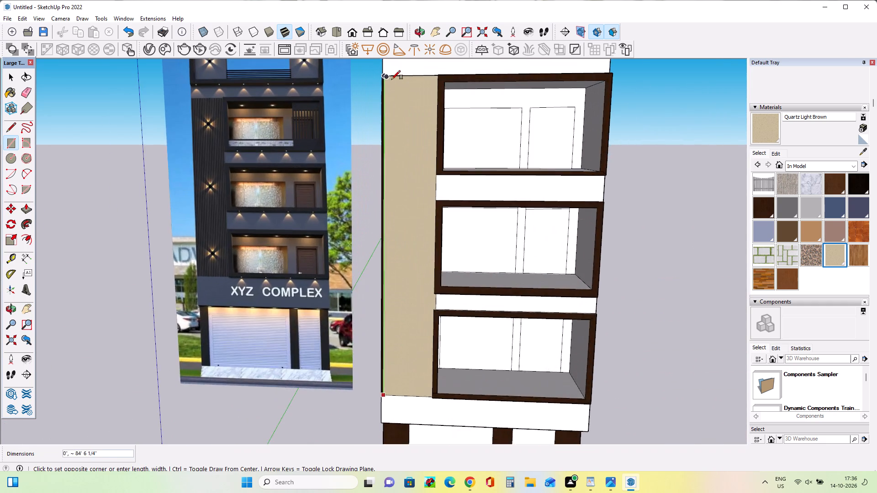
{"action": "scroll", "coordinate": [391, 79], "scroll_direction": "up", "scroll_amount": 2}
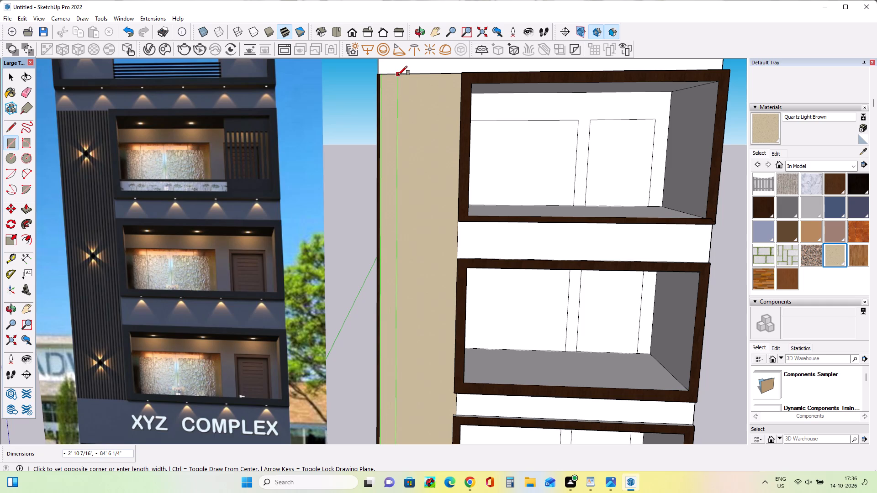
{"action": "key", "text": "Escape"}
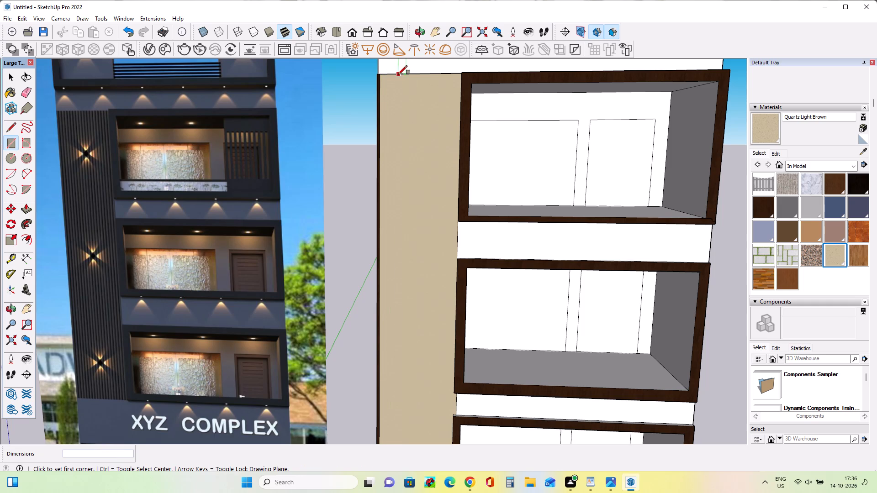
Draw a second full-height rectangular strip about 84' 6" tall and 8" wide, slightly inward from the dark strip on the tall panel's outer edge.
{"action": "scroll", "coordinate": [393, 73], "scroll_direction": "up", "scroll_amount": 3}
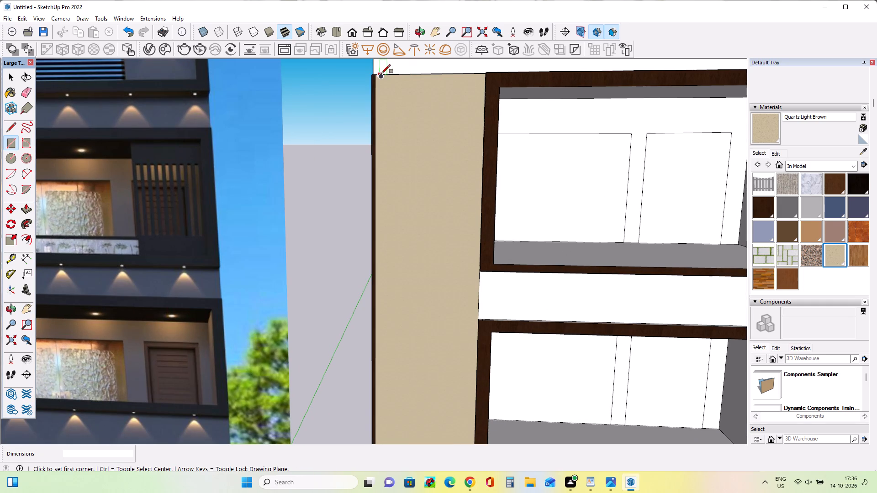
{"action": "left_click", "coordinate": [381, 73]}
{"action": "scroll", "coordinate": [398, 178], "scroll_direction": "down", "scroll_amount": 9}
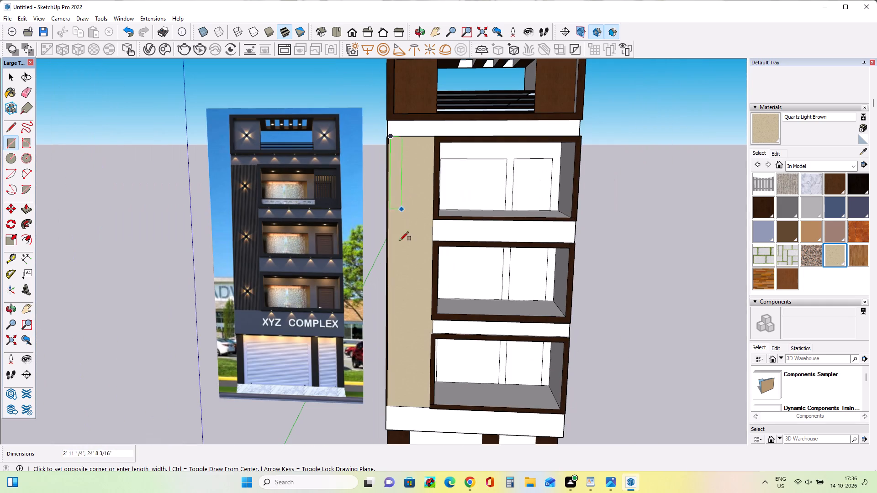
{"action": "scroll", "coordinate": [394, 407], "scroll_direction": "up", "scroll_amount": 7}
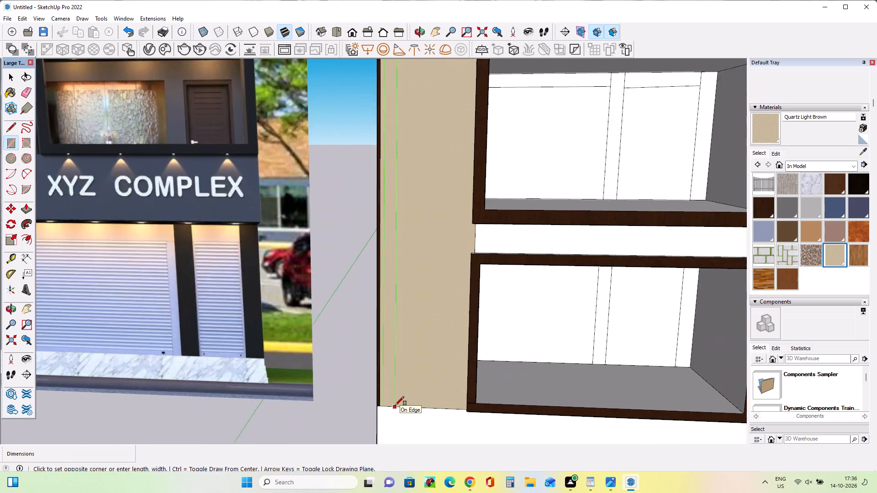
{"action": "scroll", "coordinate": [395, 405], "scroll_direction": "up", "scroll_amount": 2}
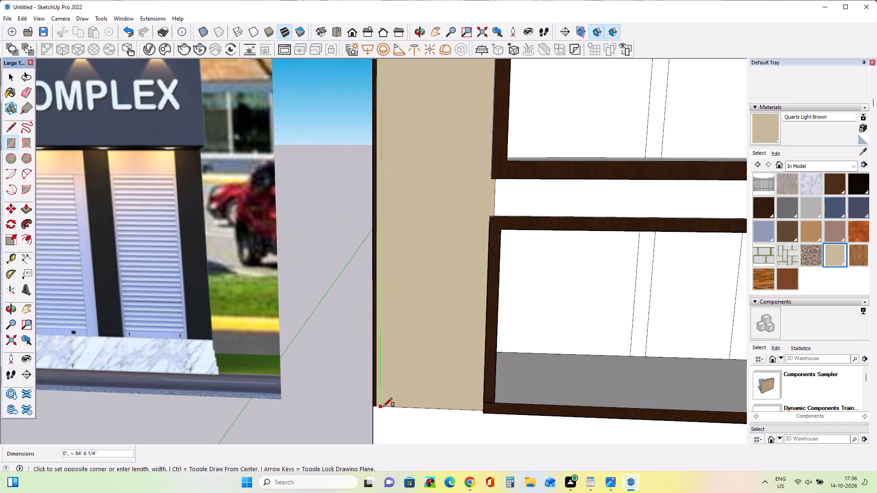
{"action": "scroll", "coordinate": [389, 407], "scroll_direction": "up", "scroll_amount": 4}
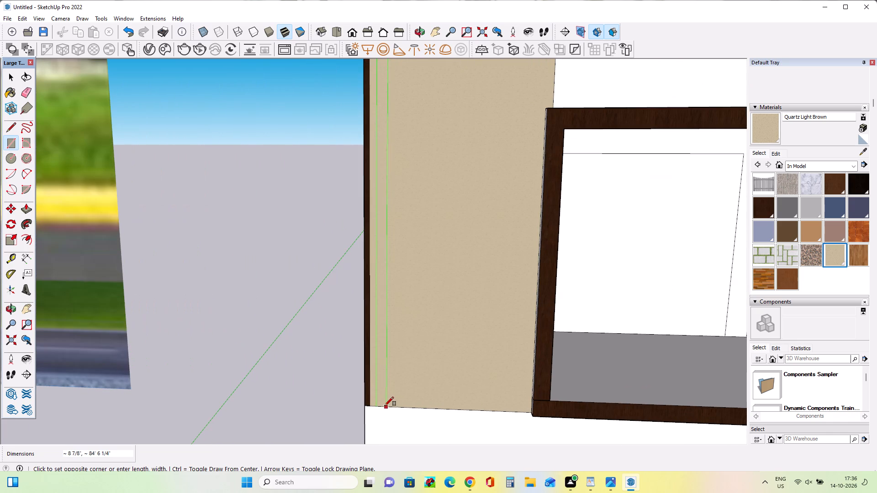
{"action": "left_click", "coordinate": [385, 406]}
Push/Pull the new narrow strip outward 11 3/16", using the dark outer-edge strip as the depth reference.
{"action": "scroll", "coordinate": [385, 407], "scroll_direction": "down", "scroll_amount": 13}
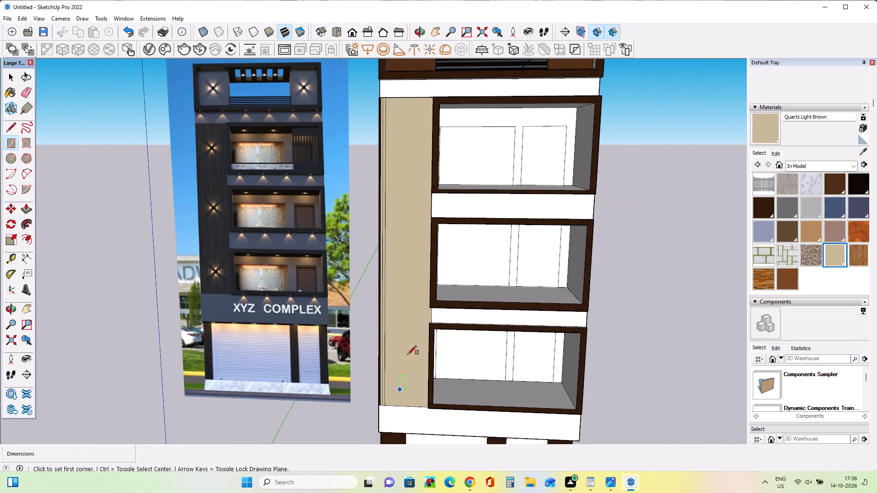
{"action": "scroll", "coordinate": [395, 89], "scroll_direction": "up", "scroll_amount": 8}
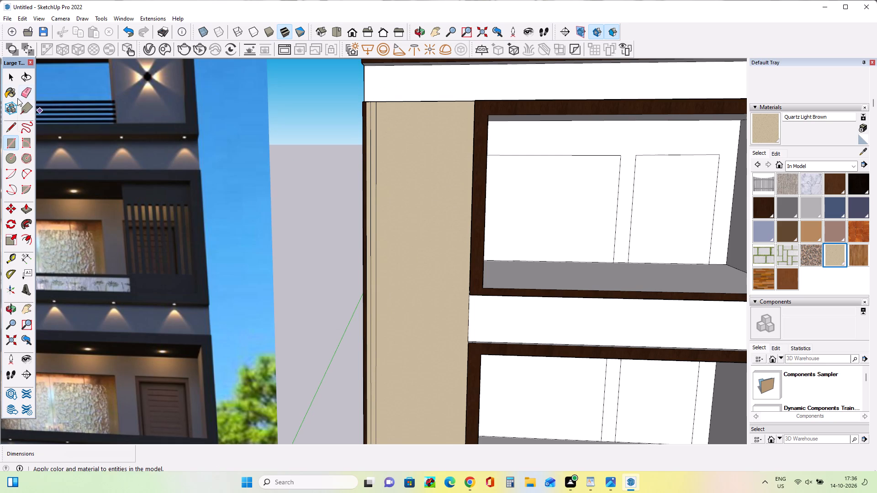
{"action": "left_click", "coordinate": [12, 76]}
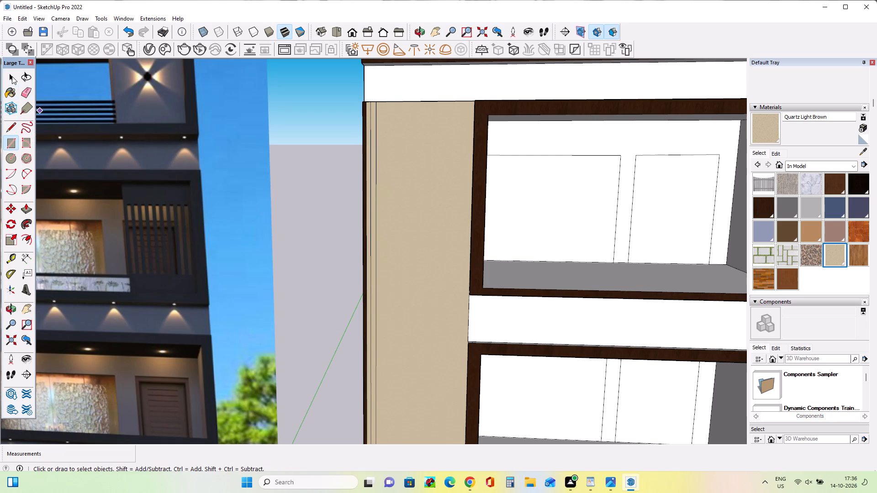
{"action": "left_click", "coordinate": [372, 203]}
{"action": "left_click", "coordinate": [371, 207]}
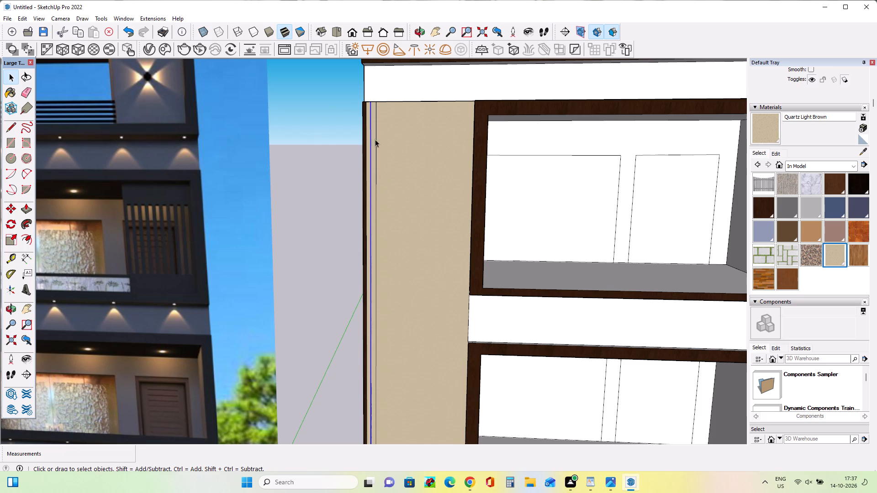
{"action": "left_click", "coordinate": [22, 211]}
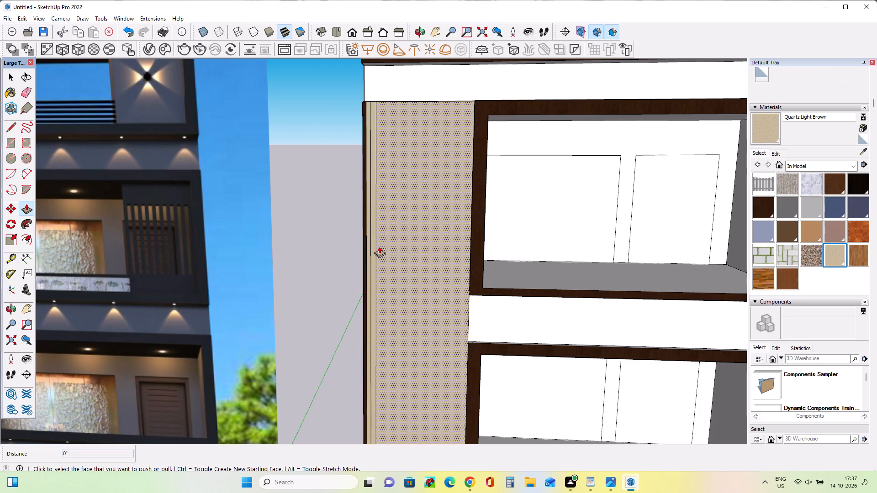
{"action": "left_click", "coordinate": [375, 248]}
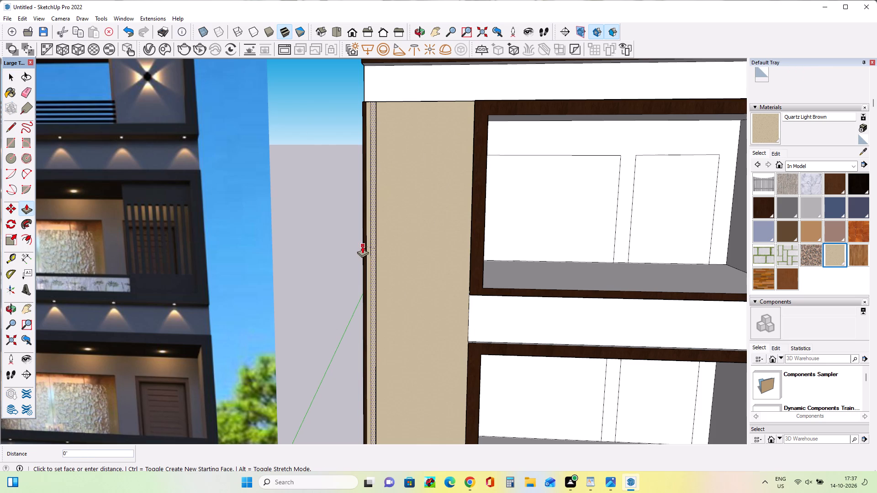
{"action": "left_click", "coordinate": [362, 246]}
{"action": "middle_click_drag", "start_coordinate": [402, 242], "coordinate": [377, 256]}
{"action": "scroll", "coordinate": [362, 259], "scroll_direction": "up", "scroll_amount": 4}
{"action": "left_click", "coordinate": [355, 269]}
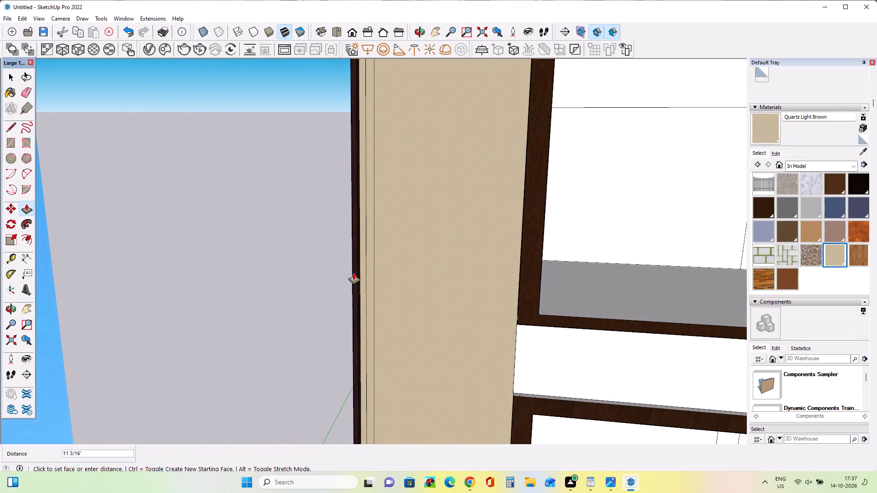
{"action": "left_click", "coordinate": [354, 273]}
{"action": "left_click", "coordinate": [368, 275]}
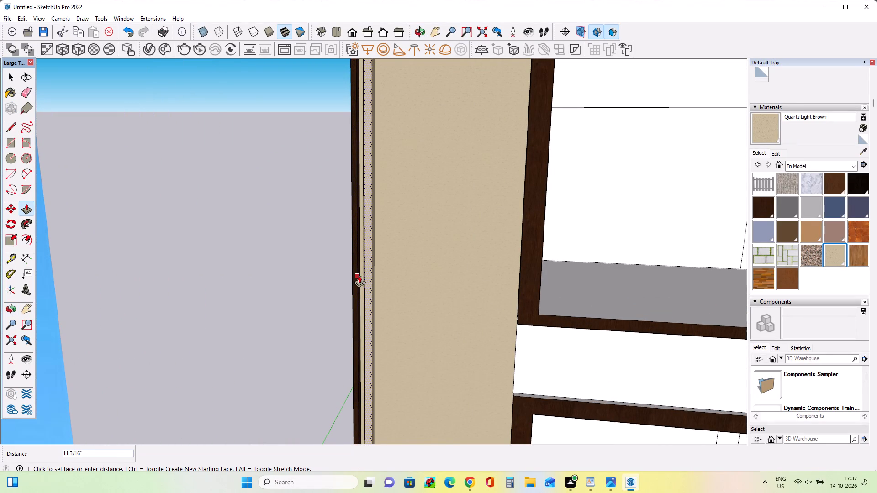
{"action": "left_click", "coordinate": [359, 276]}
Paint the wide remaining face of the tall panel with the near-black wood material, Material1.
{"action": "middle_click_drag", "start_coordinate": [398, 294], "coordinate": [402, 274]}
{"action": "scroll", "coordinate": [397, 273], "scroll_direction": "down", "scroll_amount": 2}
{"action": "scroll", "coordinate": [363, 259], "scroll_direction": "down", "scroll_amount": 4}
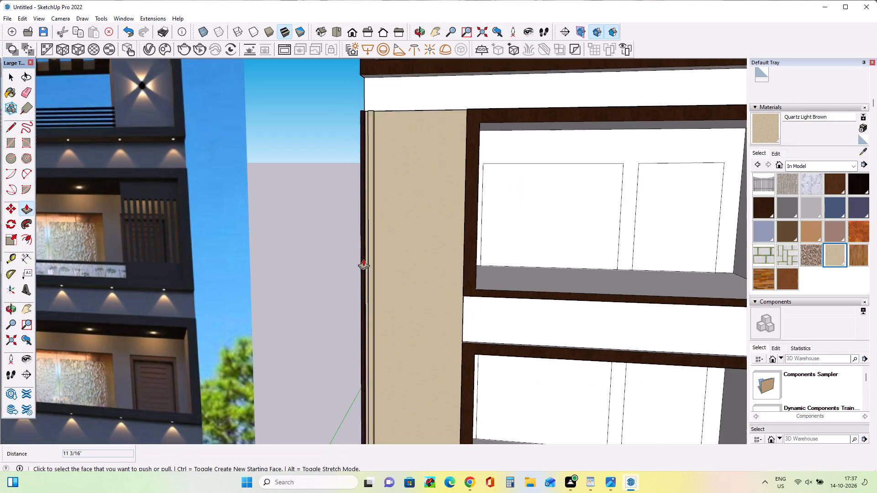
{"action": "middle_click_drag", "start_coordinate": [423, 243], "coordinate": [424, 236]}
{"action": "scroll", "coordinate": [405, 235], "scroll_direction": "up", "scroll_amount": 2}
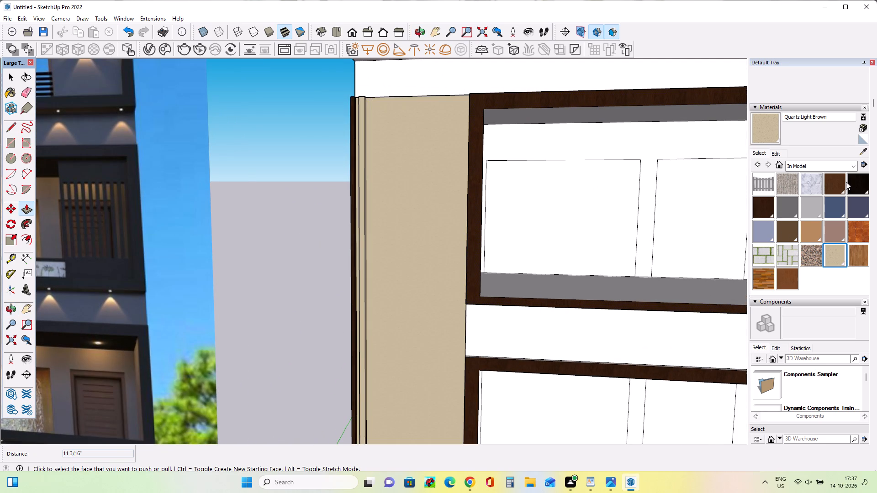
{"action": "left_click", "coordinate": [860, 184]}
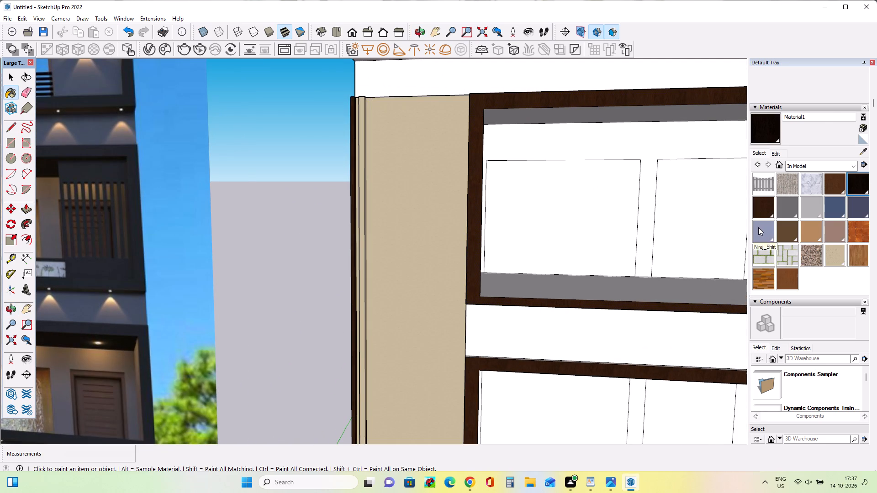
{"action": "left_click", "coordinate": [424, 250]}
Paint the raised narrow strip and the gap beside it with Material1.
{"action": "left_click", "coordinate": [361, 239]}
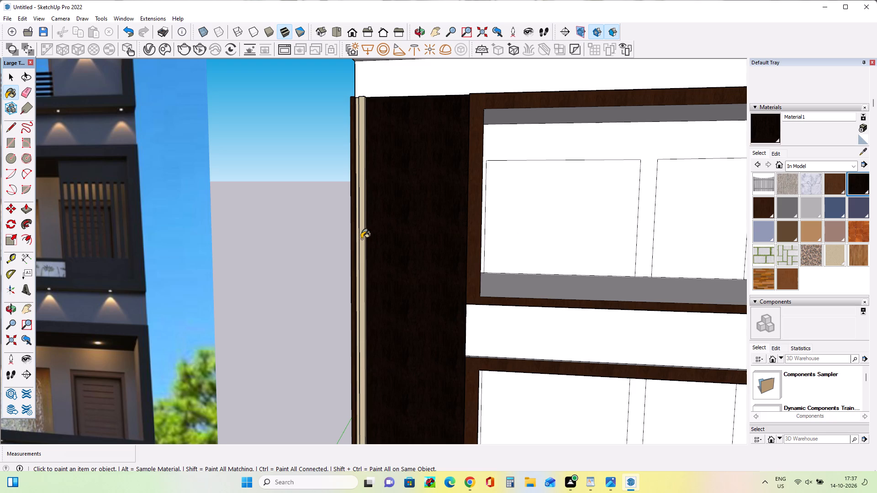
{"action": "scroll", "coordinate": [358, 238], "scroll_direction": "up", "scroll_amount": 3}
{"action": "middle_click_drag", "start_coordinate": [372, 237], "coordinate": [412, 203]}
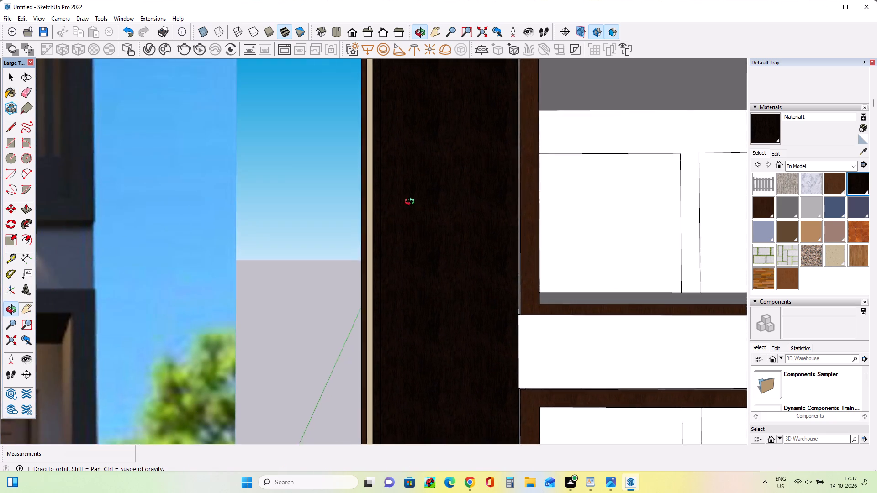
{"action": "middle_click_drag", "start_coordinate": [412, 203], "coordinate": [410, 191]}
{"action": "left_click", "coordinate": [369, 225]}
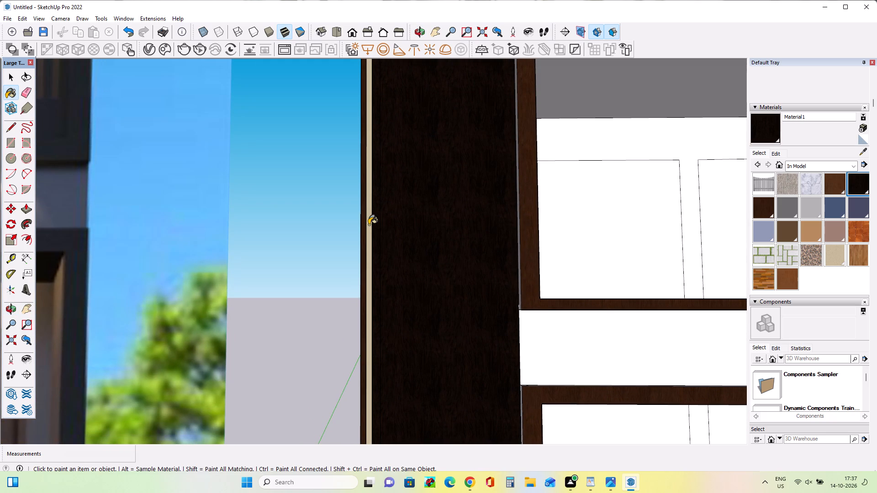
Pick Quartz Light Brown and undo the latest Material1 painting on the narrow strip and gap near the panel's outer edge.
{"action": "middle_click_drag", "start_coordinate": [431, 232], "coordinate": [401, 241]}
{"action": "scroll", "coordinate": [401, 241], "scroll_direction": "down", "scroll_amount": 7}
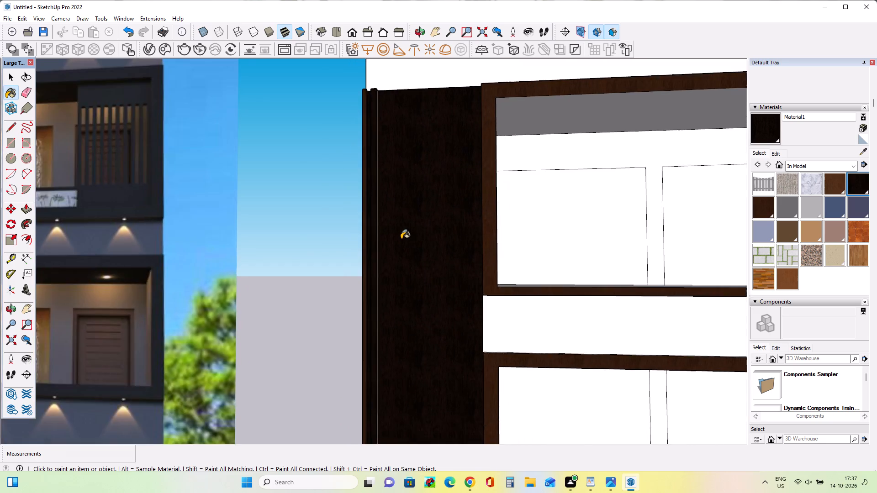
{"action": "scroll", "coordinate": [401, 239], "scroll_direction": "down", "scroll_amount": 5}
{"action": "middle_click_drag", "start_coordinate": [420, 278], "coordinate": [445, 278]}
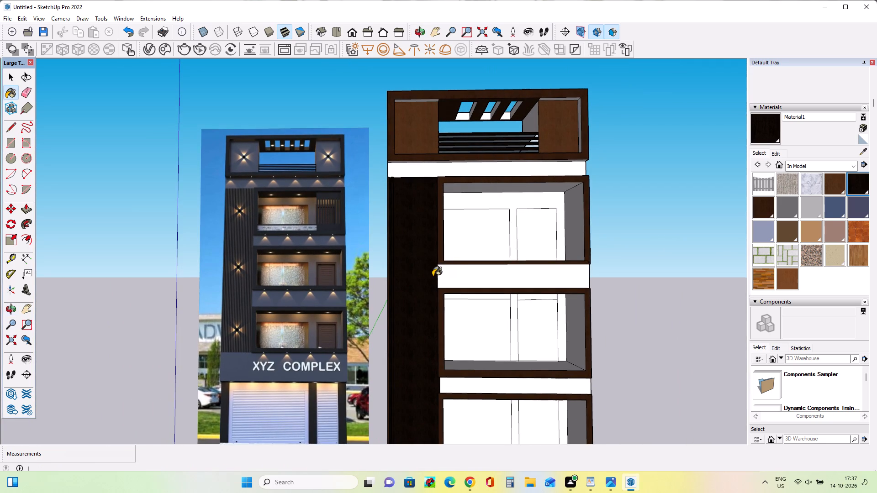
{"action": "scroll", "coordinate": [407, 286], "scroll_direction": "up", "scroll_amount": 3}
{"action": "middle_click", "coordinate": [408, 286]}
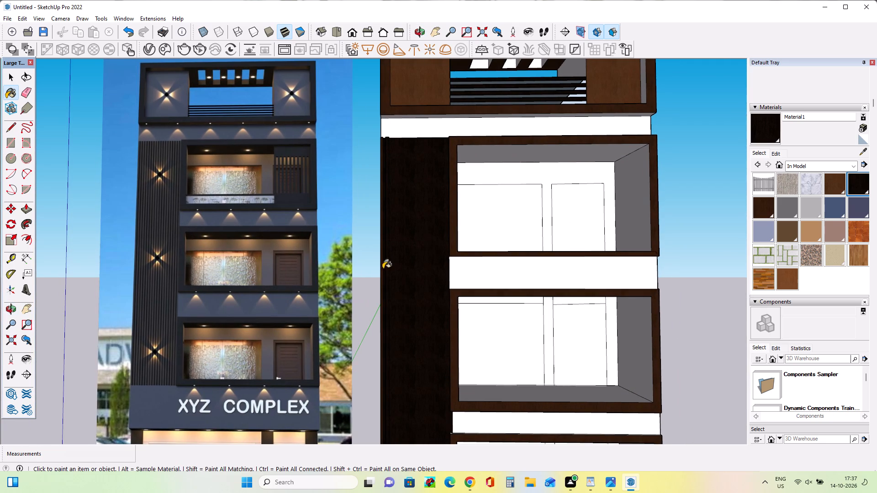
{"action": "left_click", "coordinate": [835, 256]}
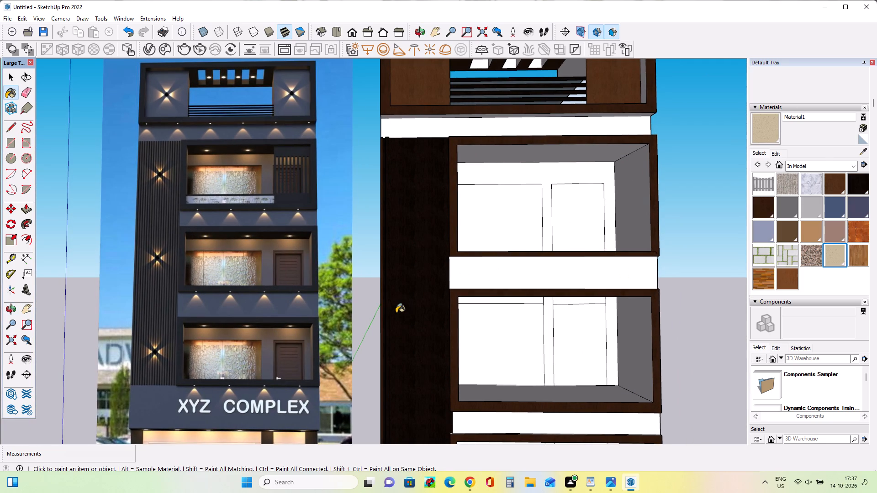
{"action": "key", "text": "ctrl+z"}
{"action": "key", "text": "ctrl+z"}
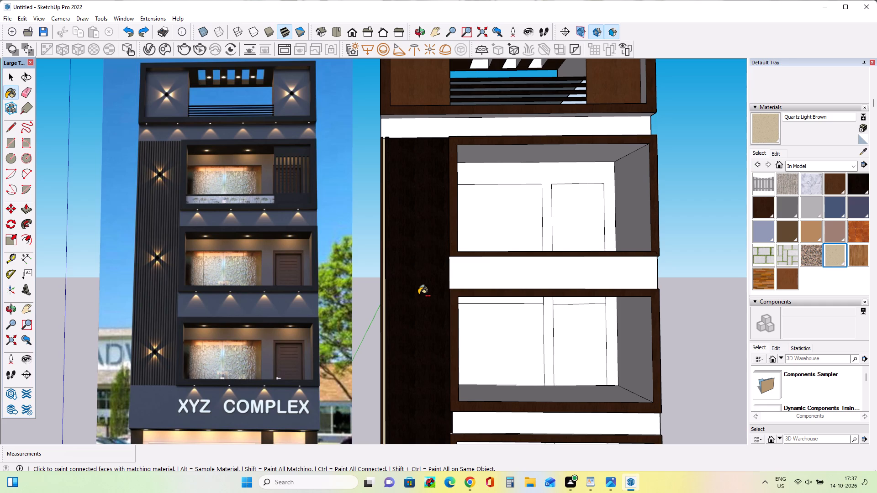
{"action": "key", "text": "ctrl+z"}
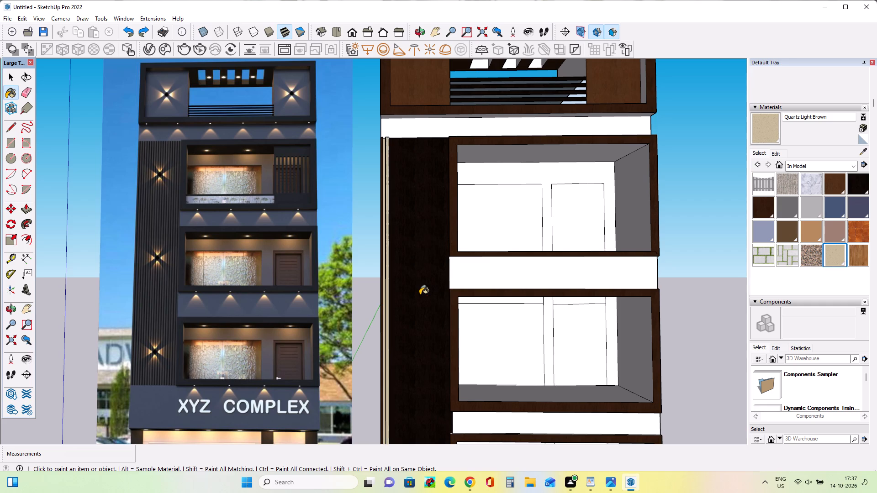
Copy the raised narrow strip, with its front face, side faces and edges, 1' 1 3/8" across the tall beige panel.
{"action": "middle_click_drag", "start_coordinate": [415, 282], "coordinate": [394, 243]}
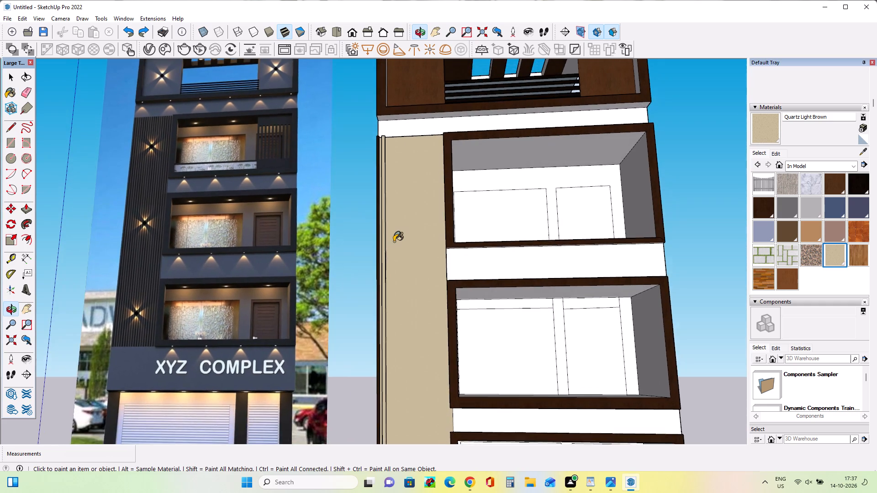
{"action": "scroll", "coordinate": [394, 246], "scroll_direction": "up", "scroll_amount": 4}
{"action": "scroll", "coordinate": [394, 246], "scroll_direction": "down", "scroll_amount": 1}
{"action": "middle_click_drag", "start_coordinate": [404, 263], "coordinate": [410, 270]}
{"action": "scroll", "coordinate": [410, 270], "scroll_direction": "down", "scroll_amount": 6}
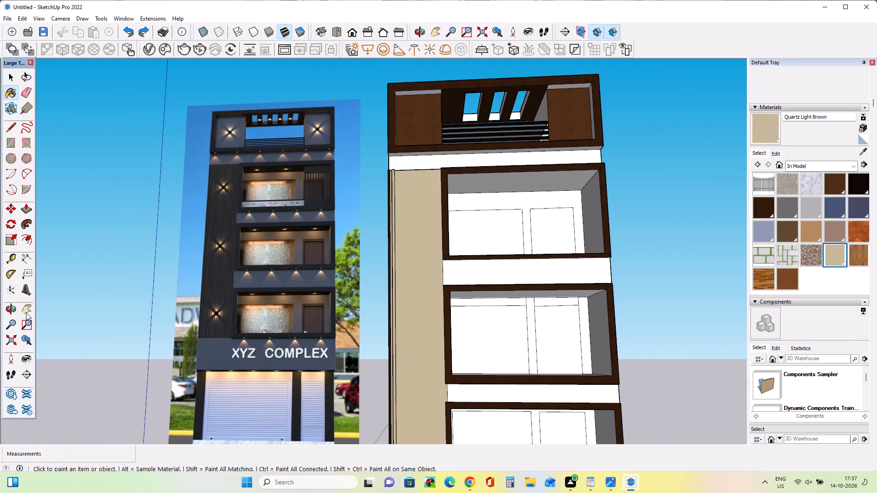
{"action": "left_click", "coordinate": [26, 313]}
{"action": "left_click_drag", "start_coordinate": [497, 320], "coordinate": [498, 169]}
{"action": "scroll", "coordinate": [394, 357], "scroll_direction": "up", "scroll_amount": 5}
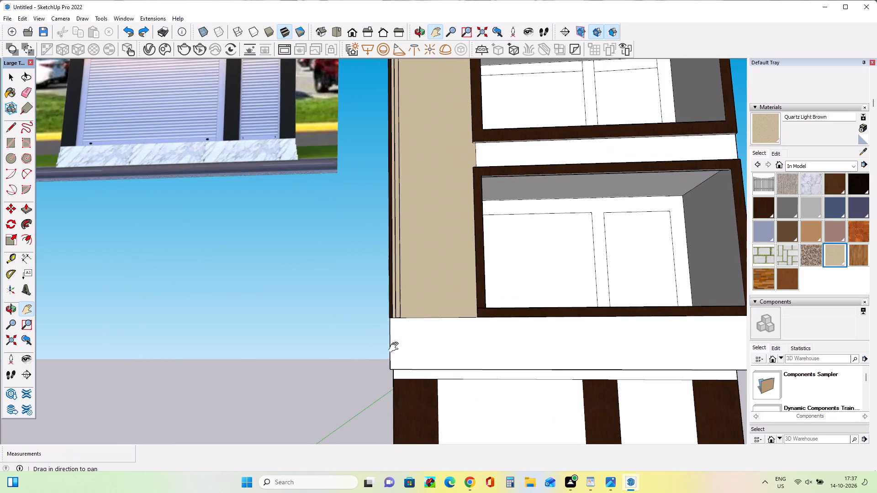
{"action": "scroll", "coordinate": [396, 347], "scroll_direction": "up", "scroll_amount": 3}
{"action": "middle_click_drag", "start_coordinate": [428, 315], "coordinate": [453, 331]}
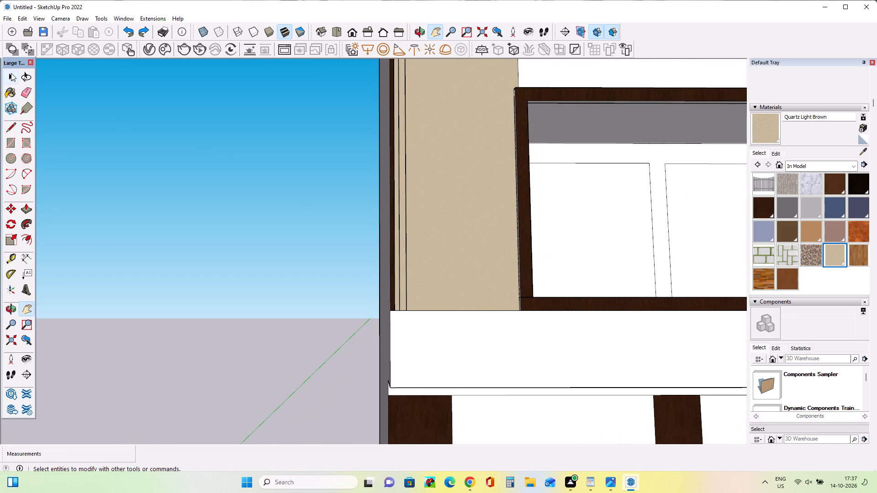
{"action": "left_click", "coordinate": [11, 73]}
{"action": "scroll", "coordinate": [397, 298], "scroll_direction": "up", "scroll_amount": 8}
{"action": "middle_click_drag", "start_coordinate": [415, 309], "coordinate": [445, 333]}
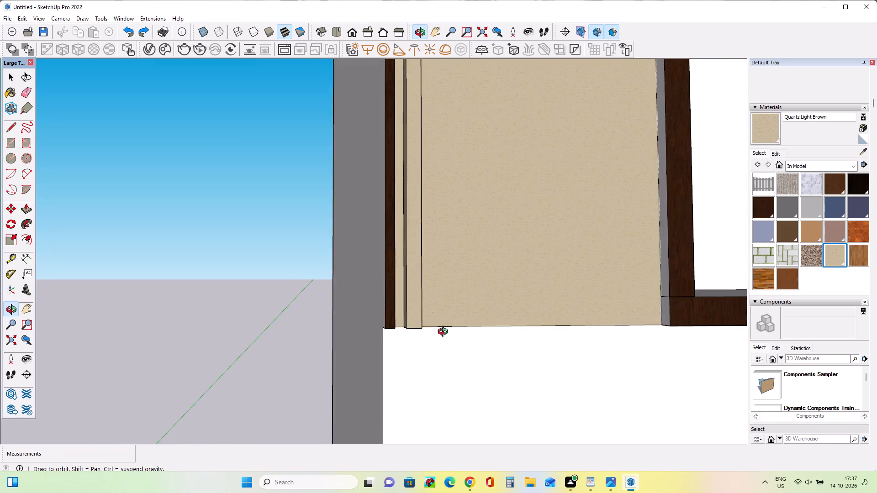
{"action": "middle_click_drag", "start_coordinate": [445, 333], "coordinate": [448, 337]}
{"action": "left_click", "coordinate": [418, 321]}
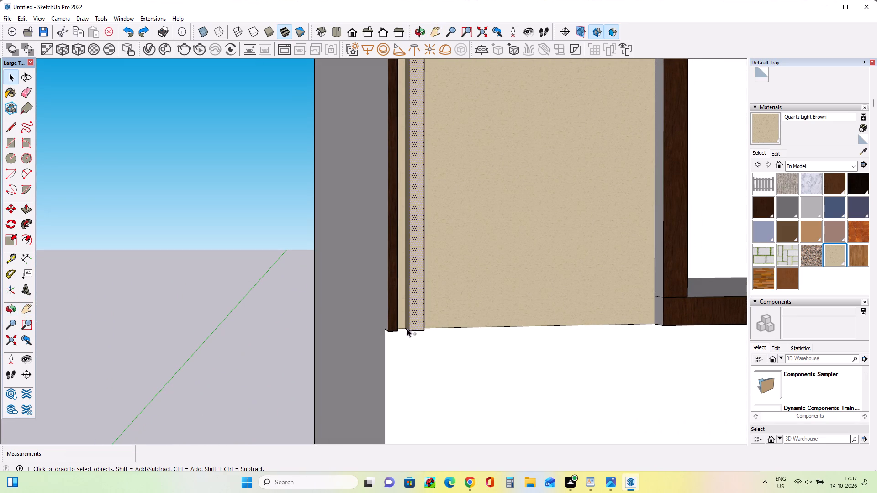
{"action": "left_click", "coordinate": [409, 324], "text": "ctrl"}
{"action": "left_click", "coordinate": [424, 330], "text": "ctrl"}
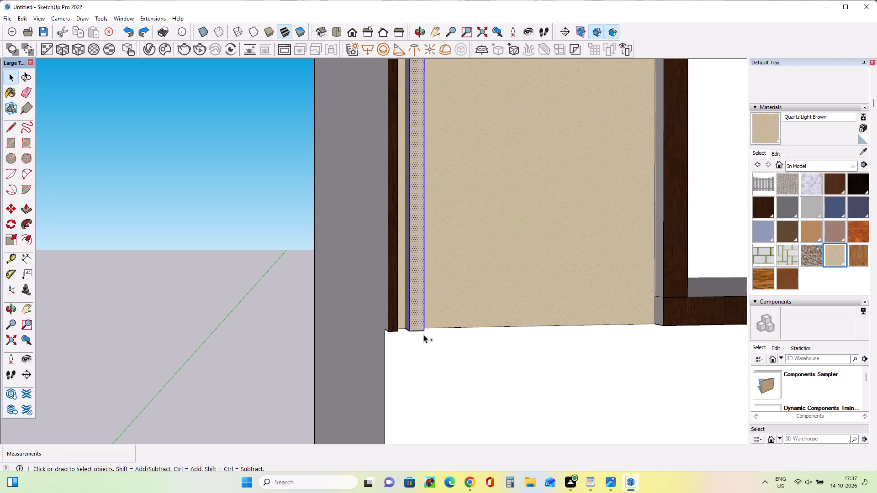
{"action": "left_click", "coordinate": [422, 330], "text": "ctrl"}
{"action": "middle_click_drag", "start_coordinate": [405, 325], "coordinate": [449, 326], "text": "ctrl"}
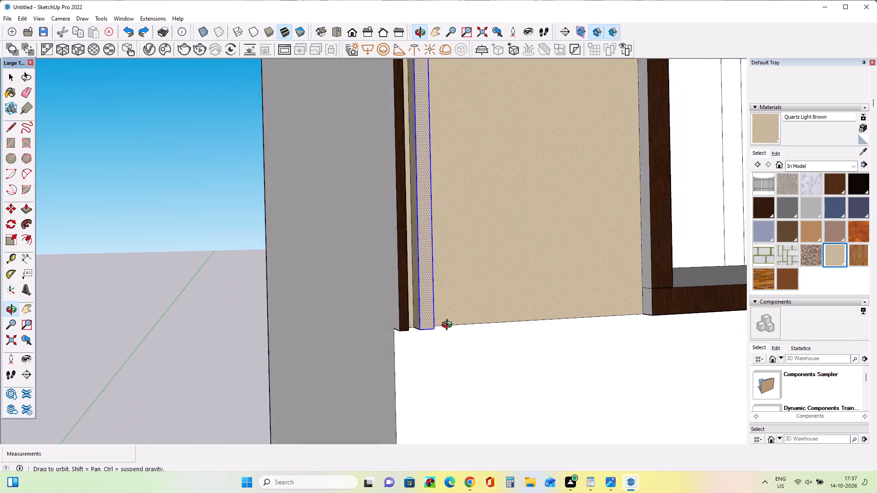
{"action": "middle_click_drag", "start_coordinate": [449, 326], "coordinate": [449, 326], "text": "ctrl"}
{"action": "left_click", "coordinate": [417, 318], "text": "ctrl"}
{"action": "middle_click_drag", "start_coordinate": [451, 321], "coordinate": [414, 326], "text": "ctrl"}
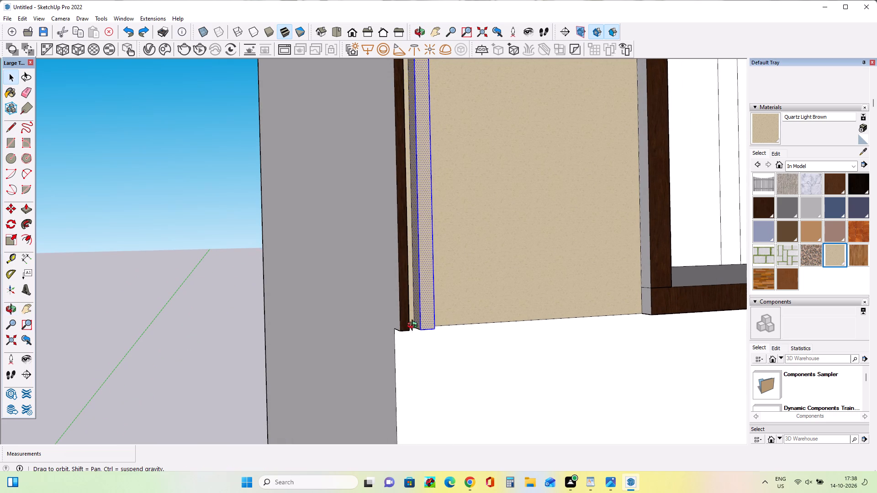
{"action": "middle_click_drag", "start_coordinate": [414, 326], "coordinate": [212, 325], "text": "ctrl"}
{"action": "left_click", "coordinate": [321, 319], "text": "ctrl"}
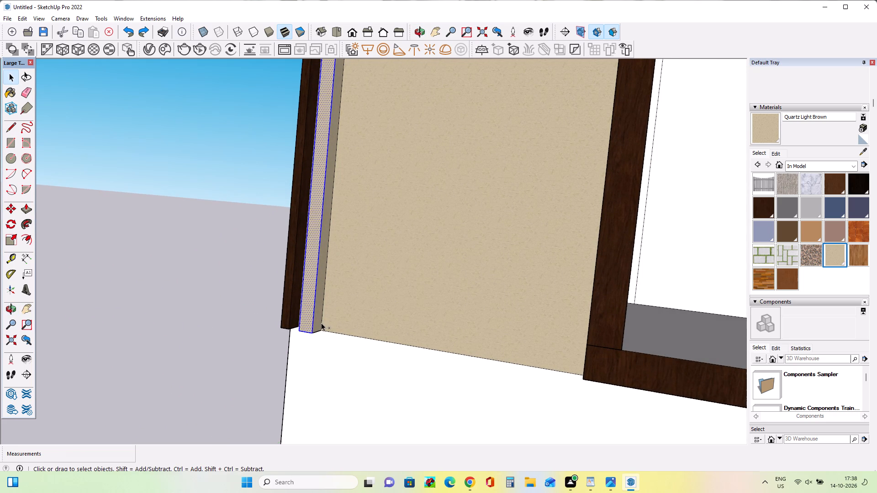
{"action": "left_click", "coordinate": [321, 323], "text": "ctrl"}
{"action": "left_click", "coordinate": [317, 330], "text": "ctrl"}
{"action": "scroll", "coordinate": [320, 337], "scroll_direction": "down", "scroll_amount": 4, "text": "ctrl"}
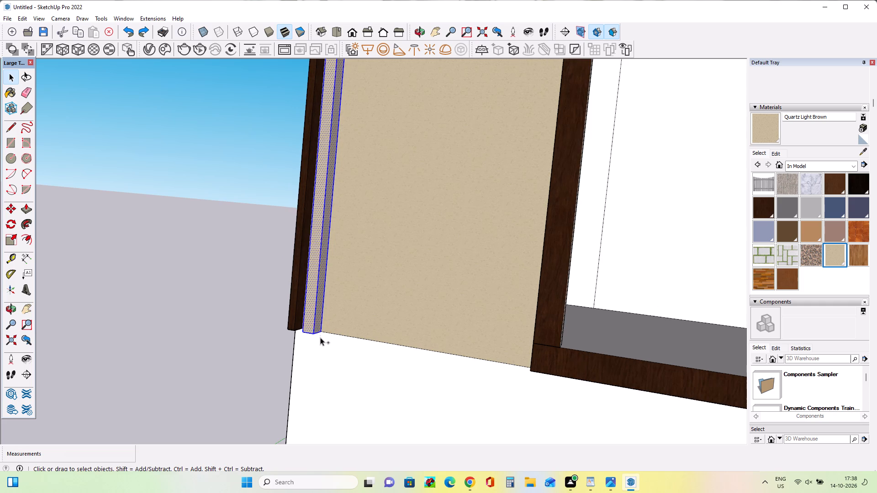
{"action": "scroll", "coordinate": [320, 335], "scroll_direction": "down", "scroll_amount": 15, "text": "ctrl"}
{"action": "middle_click_drag", "start_coordinate": [407, 349], "coordinate": [531, 369], "text": "ctrl"}
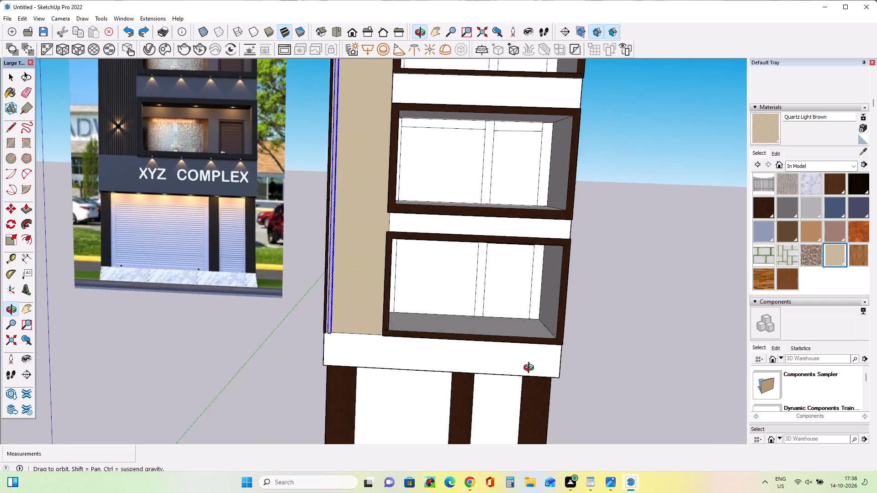
{"action": "middle_click_drag", "start_coordinate": [531, 369], "coordinate": [550, 352], "text": "ctrl"}
{"action": "left_click", "coordinate": [15, 210]}
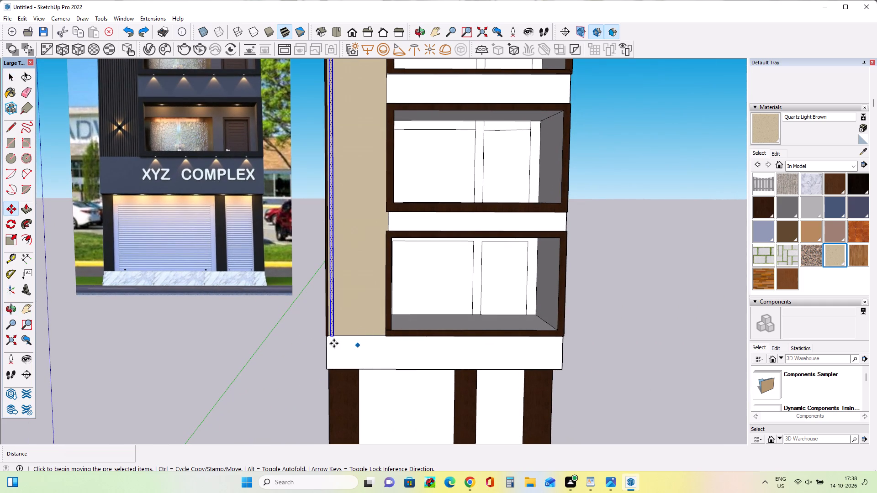
{"action": "scroll", "coordinate": [333, 344], "scroll_direction": "up", "scroll_amount": 7}
{"action": "left_click", "coordinate": [334, 329]}
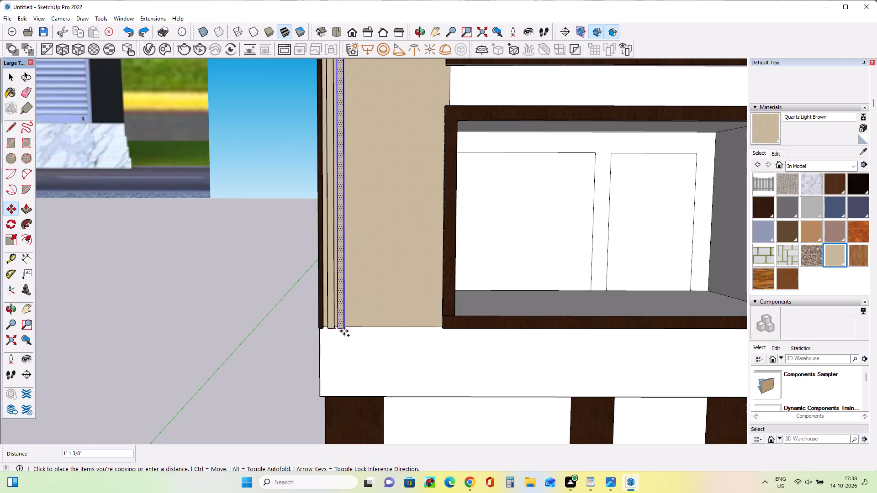
{"action": "left_click", "coordinate": [344, 331]}
Multiply the strip copy into a x15 array at the same spacing across the tall panel.
{"action": "key", "text": "shift+asterisk"}
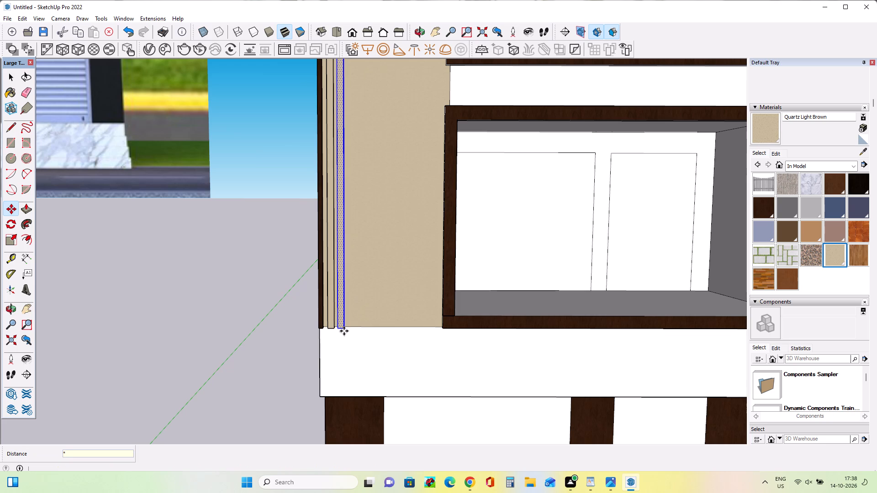
{"action": "key", "text": "1"}
{"action": "key", "text": "5"}
{"action": "key", "text": "Return"}
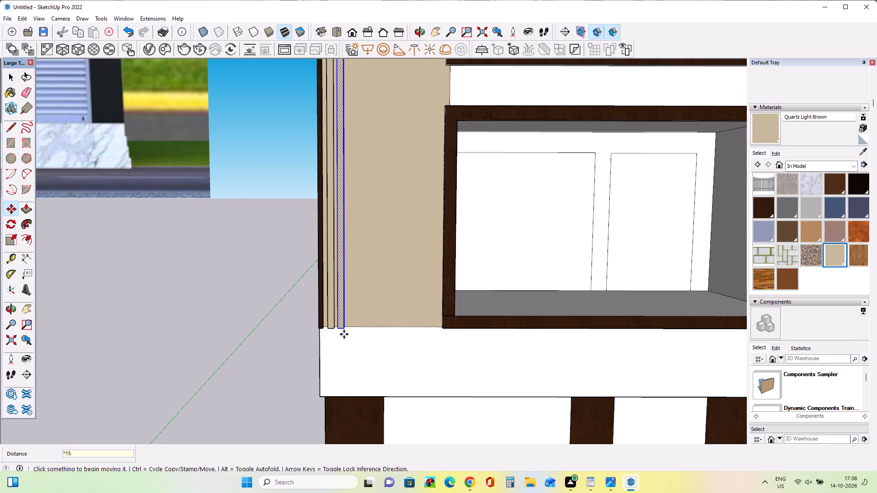
Delete the two farthest strips that overhang the window opening, keeping the wall face behind them out of the selection.
{"action": "middle_click_drag", "start_coordinate": [497, 315], "coordinate": [436, 325]}
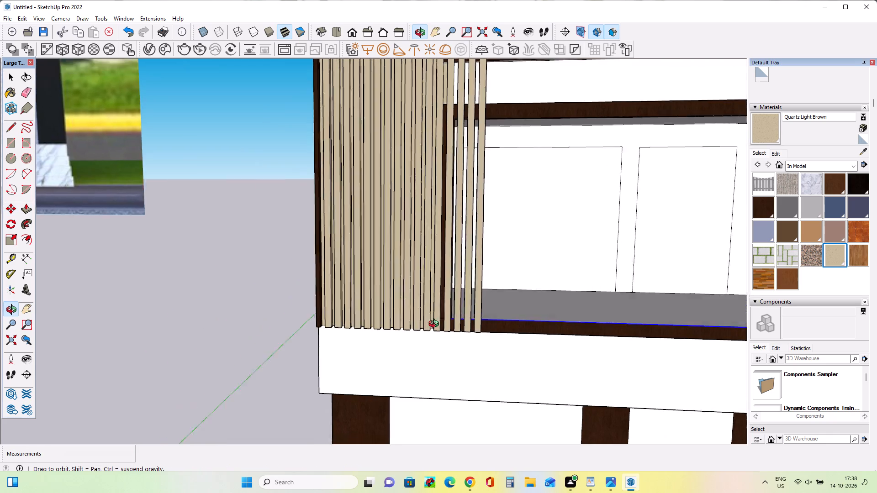
{"action": "middle_click_drag", "start_coordinate": [436, 325], "coordinate": [264, 330]}
{"action": "middle_click_drag", "start_coordinate": [449, 330], "coordinate": [577, 283]}
{"action": "scroll", "coordinate": [553, 283], "scroll_direction": "down", "scroll_amount": 1}
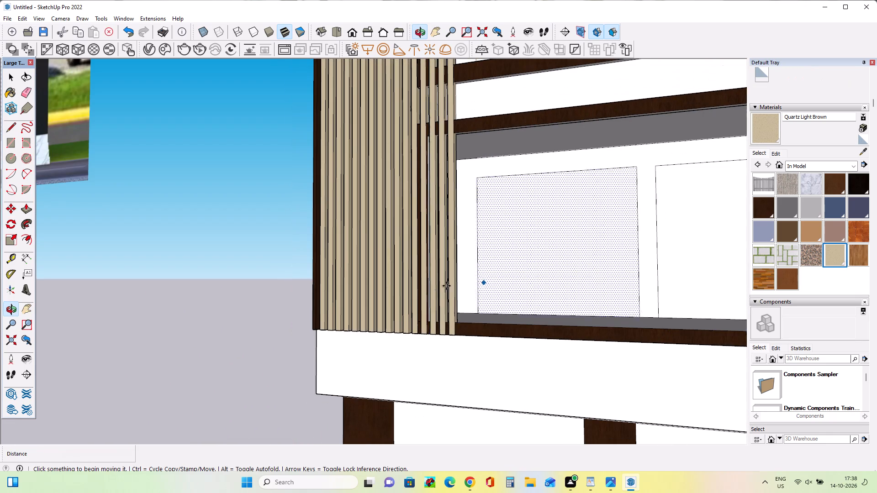
{"action": "left_click", "coordinate": [8, 78]}
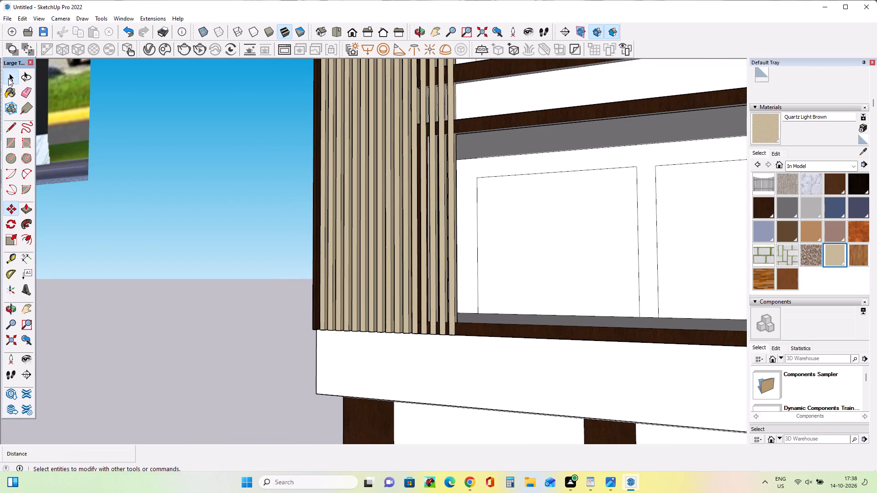
{"action": "left_click_drag", "start_coordinate": [457, 296], "coordinate": [439, 301]}
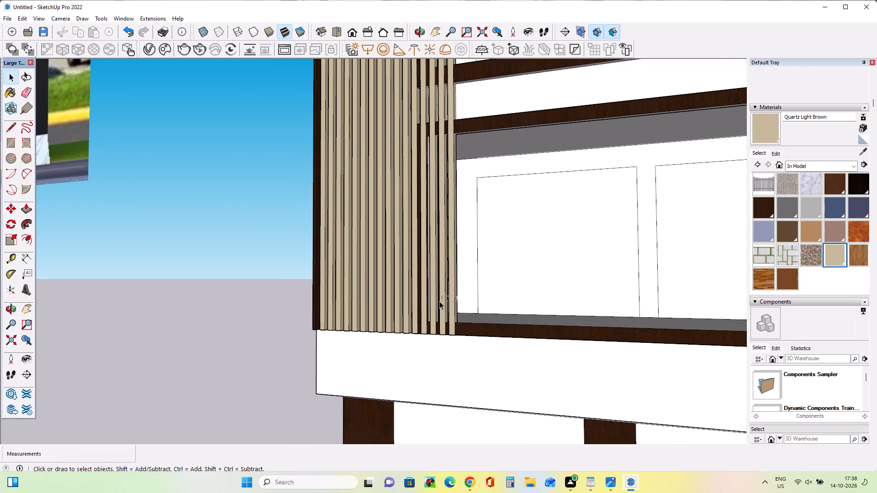
{"action": "left_click_drag", "start_coordinate": [439, 301], "coordinate": [438, 302]}
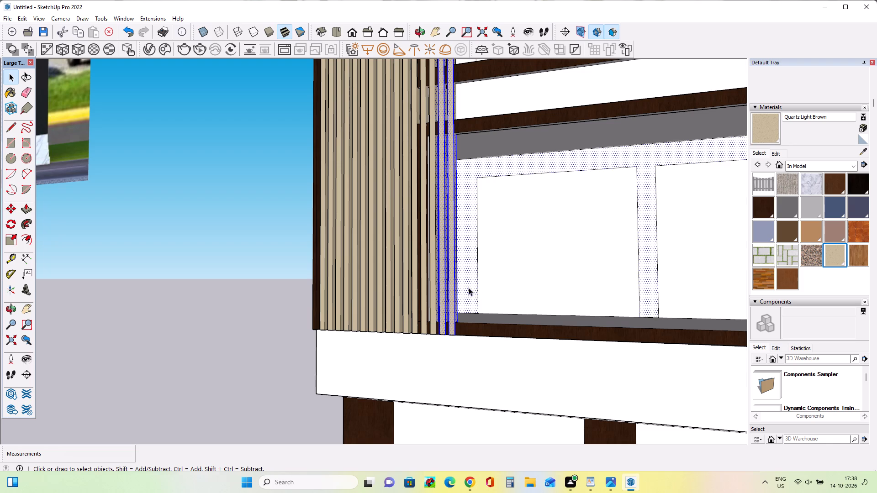
{"action": "left_click", "coordinate": [461, 286], "text": "shift"}
{"action": "key", "text": "Delete"}
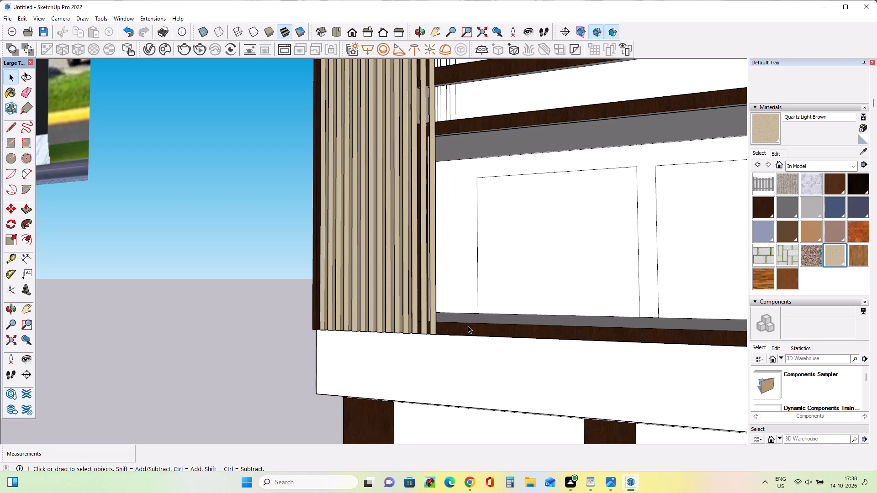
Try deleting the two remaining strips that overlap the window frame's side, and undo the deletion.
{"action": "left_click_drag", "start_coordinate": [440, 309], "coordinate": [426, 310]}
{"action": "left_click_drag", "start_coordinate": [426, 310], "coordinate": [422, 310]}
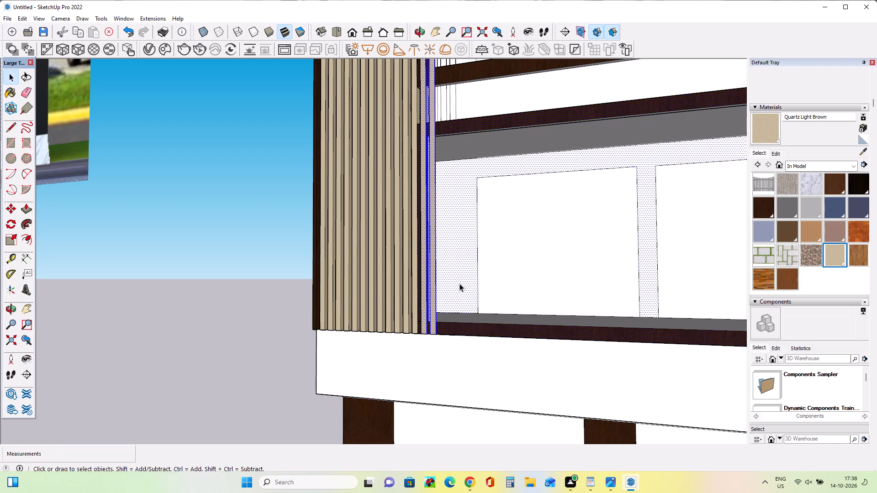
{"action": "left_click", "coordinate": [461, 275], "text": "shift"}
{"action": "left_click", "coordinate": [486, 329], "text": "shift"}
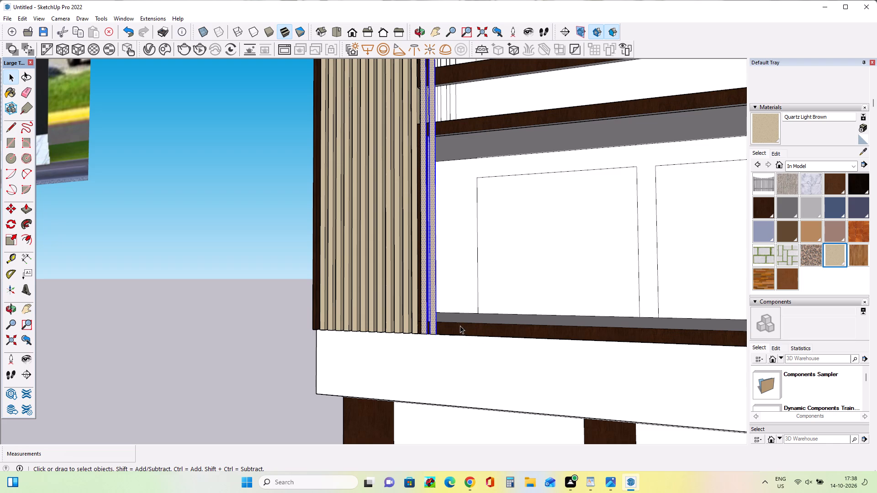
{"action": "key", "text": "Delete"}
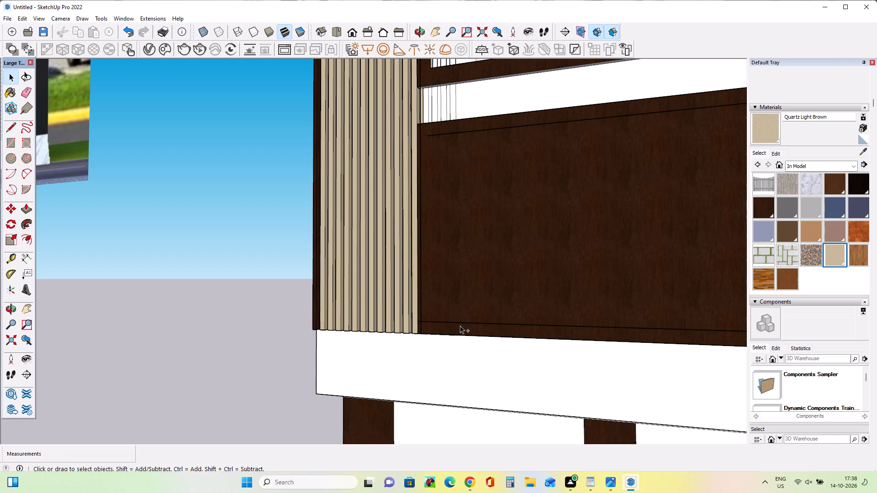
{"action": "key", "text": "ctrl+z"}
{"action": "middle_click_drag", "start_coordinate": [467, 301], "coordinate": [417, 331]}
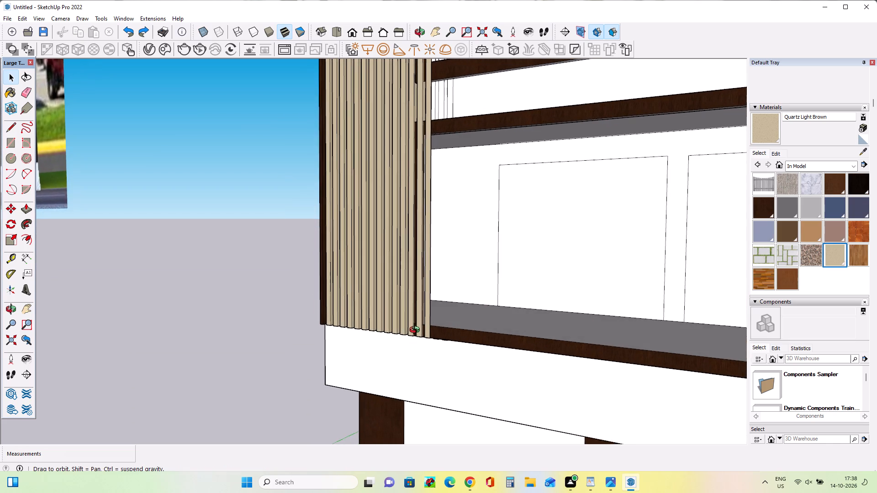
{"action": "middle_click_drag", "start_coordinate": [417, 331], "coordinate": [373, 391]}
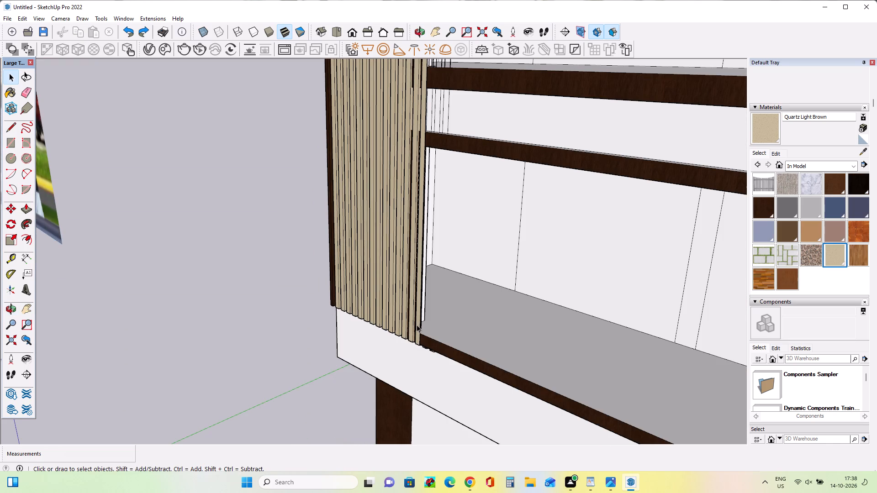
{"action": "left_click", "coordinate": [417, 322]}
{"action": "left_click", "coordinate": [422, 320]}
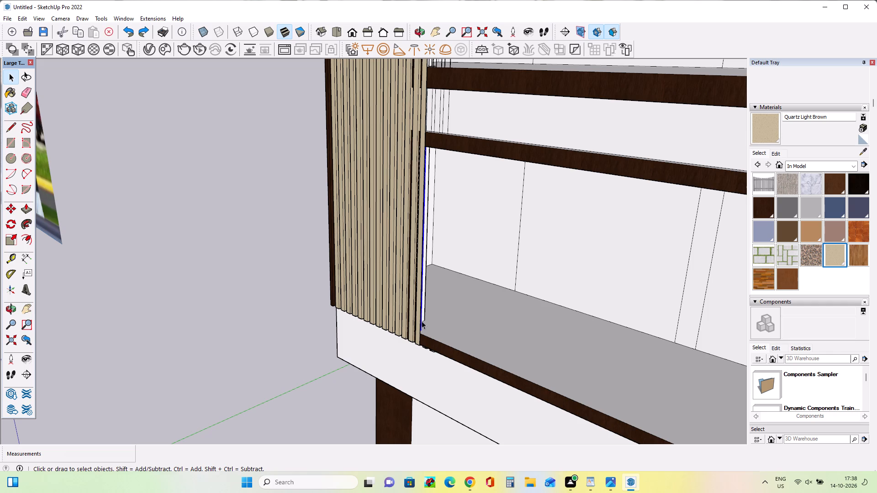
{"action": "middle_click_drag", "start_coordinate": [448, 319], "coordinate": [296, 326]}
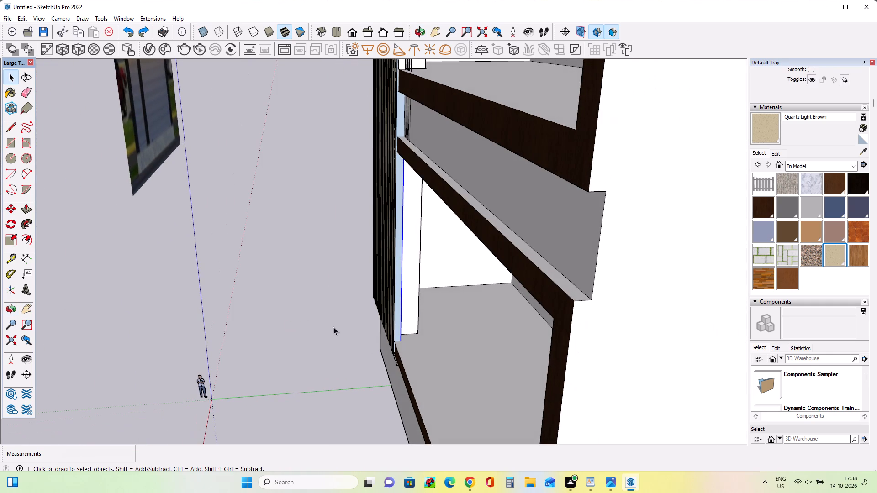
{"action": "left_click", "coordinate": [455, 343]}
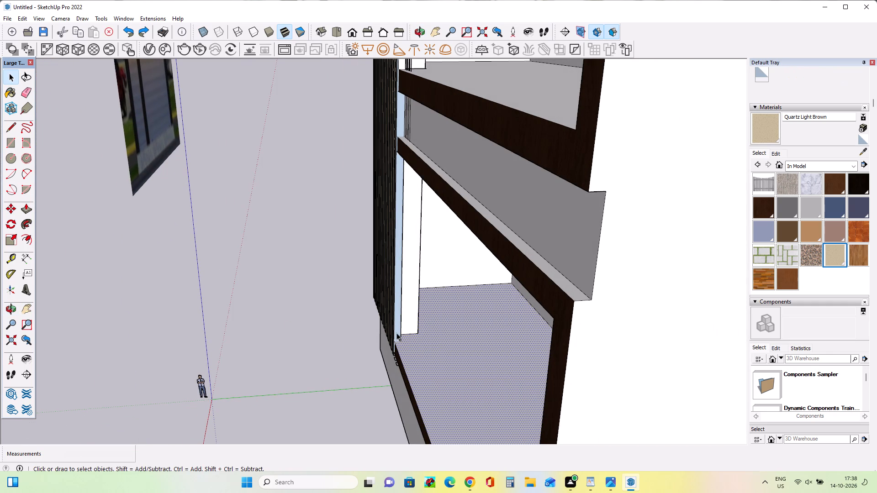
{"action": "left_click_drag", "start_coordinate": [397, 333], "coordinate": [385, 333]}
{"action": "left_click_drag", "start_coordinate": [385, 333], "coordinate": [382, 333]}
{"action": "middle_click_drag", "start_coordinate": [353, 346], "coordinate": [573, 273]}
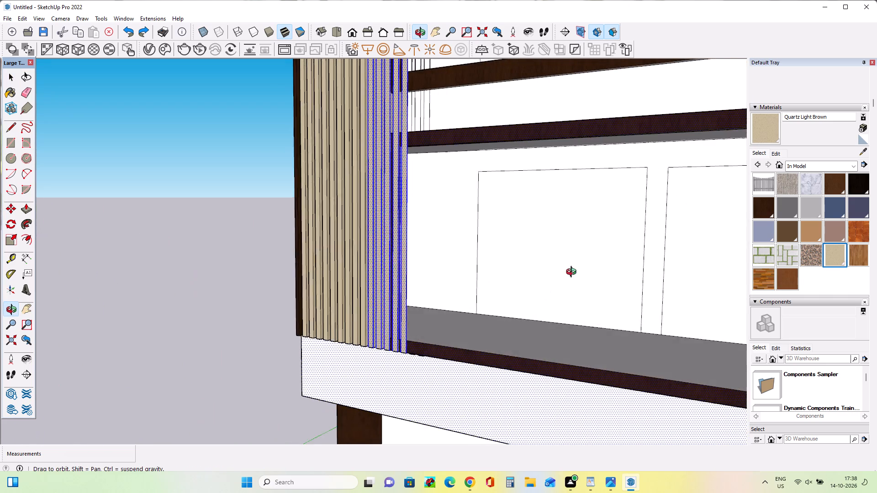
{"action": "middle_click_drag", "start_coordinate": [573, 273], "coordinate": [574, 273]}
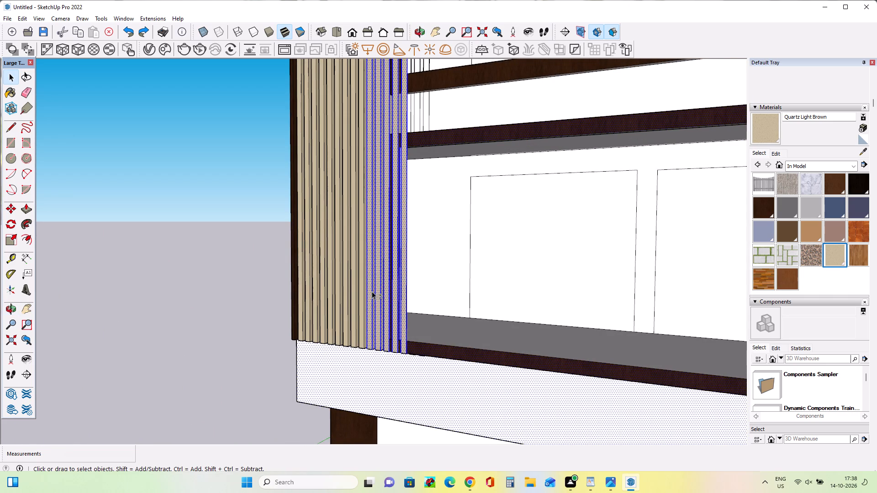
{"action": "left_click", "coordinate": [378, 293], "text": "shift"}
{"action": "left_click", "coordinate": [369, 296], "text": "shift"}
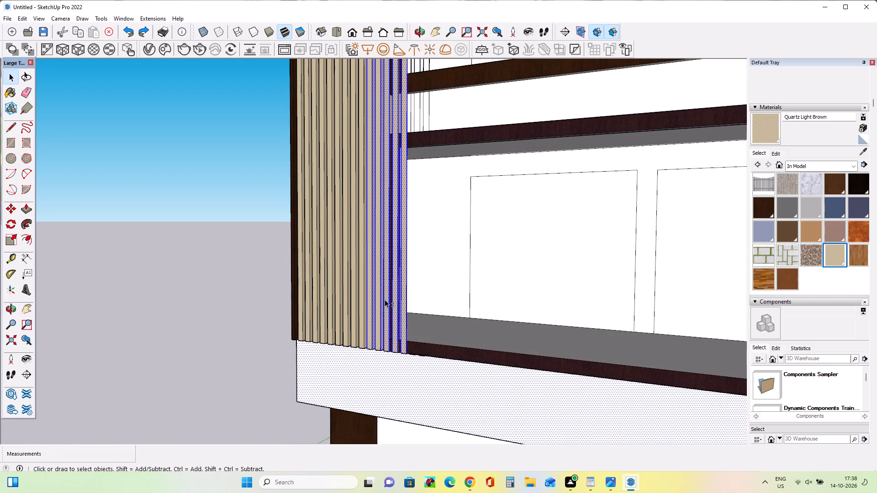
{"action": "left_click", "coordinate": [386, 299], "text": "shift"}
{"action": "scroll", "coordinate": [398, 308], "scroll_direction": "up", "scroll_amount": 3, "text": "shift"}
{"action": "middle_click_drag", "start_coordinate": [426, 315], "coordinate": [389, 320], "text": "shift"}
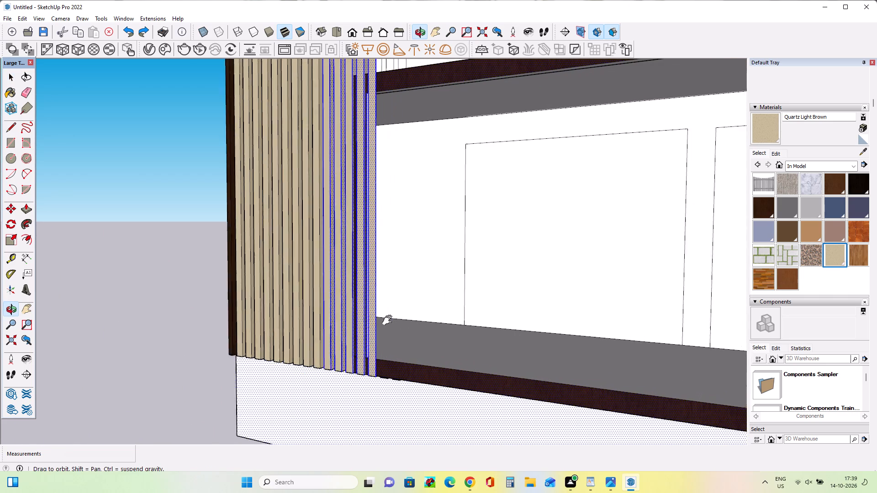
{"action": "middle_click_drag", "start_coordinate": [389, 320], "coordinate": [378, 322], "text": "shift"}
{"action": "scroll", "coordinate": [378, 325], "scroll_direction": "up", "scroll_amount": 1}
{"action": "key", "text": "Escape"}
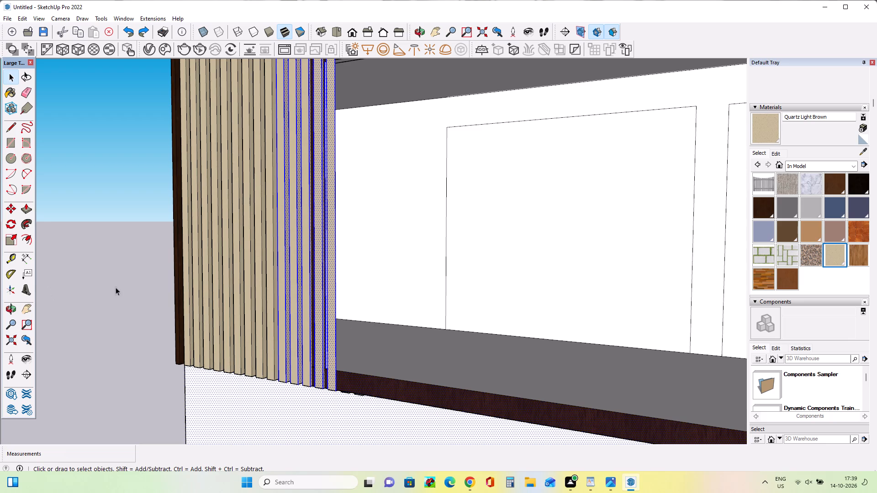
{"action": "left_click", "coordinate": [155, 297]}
Delete the leftover strip face and the stray vertical lines on the white band between the two lowest window openings.
{"action": "scroll", "coordinate": [392, 341], "scroll_direction": "down", "scroll_amount": 7}
{"action": "middle_click_drag", "start_coordinate": [412, 315], "coordinate": [371, 356]}
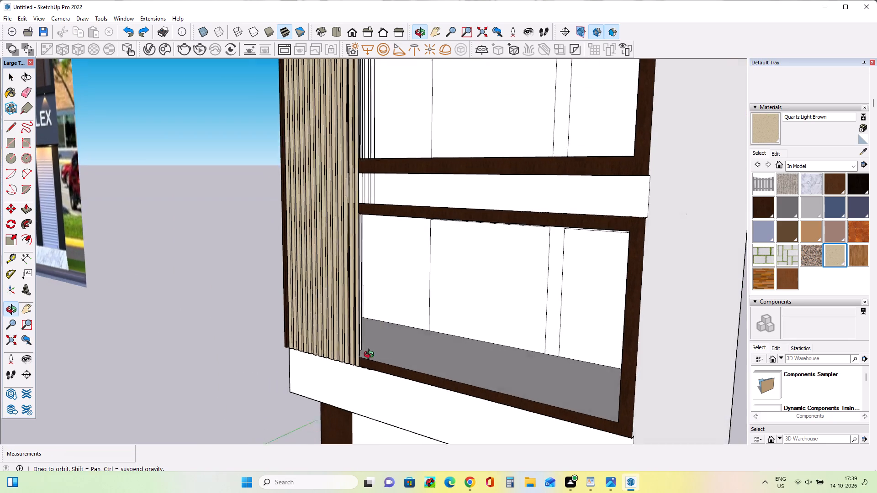
{"action": "middle_click_drag", "start_coordinate": [371, 356], "coordinate": [370, 370]}
{"action": "left_click", "coordinate": [372, 194]}
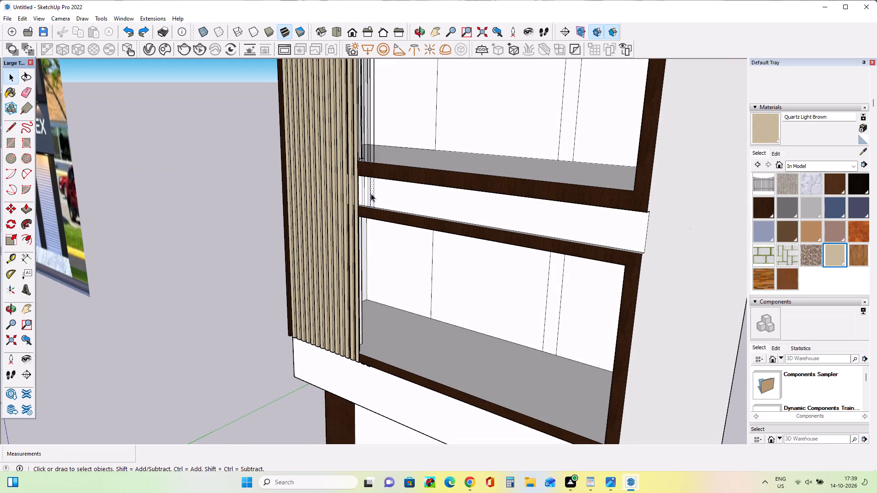
{"action": "scroll", "coordinate": [372, 204], "scroll_direction": "up", "scroll_amount": 8}
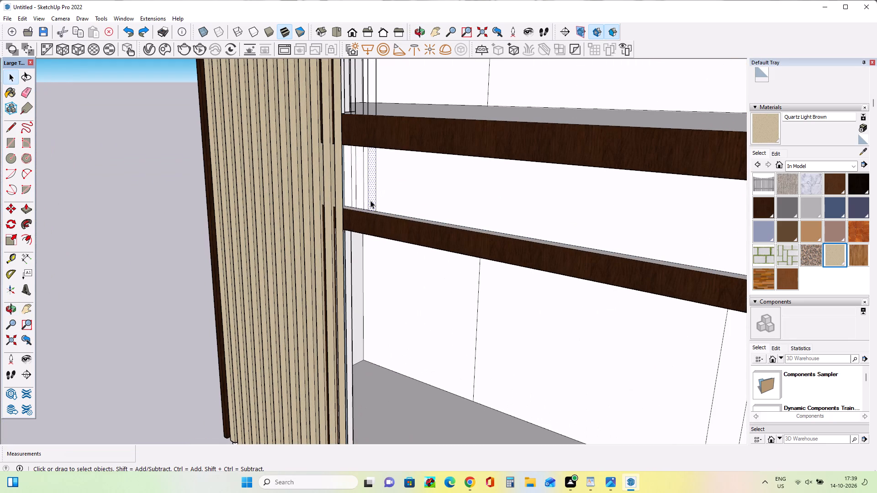
{"action": "key", "text": "Escape"}
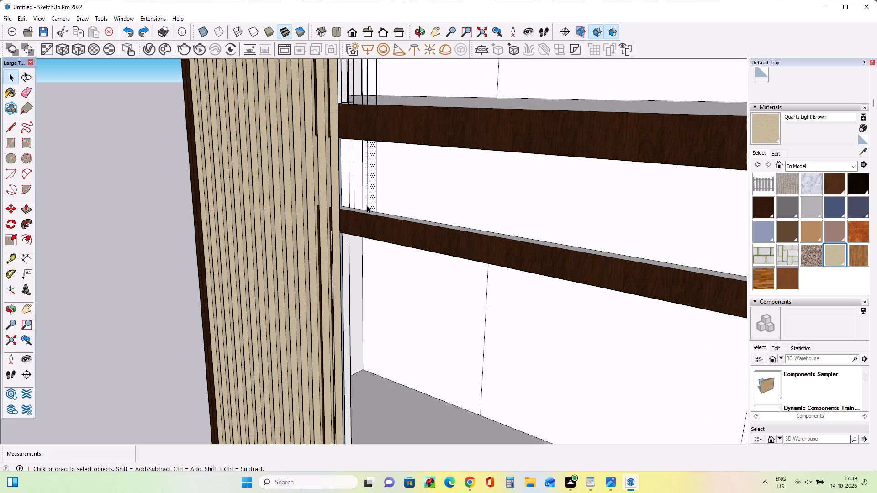
{"action": "left_click", "coordinate": [367, 205]}
{"action": "key", "text": "Delete"}
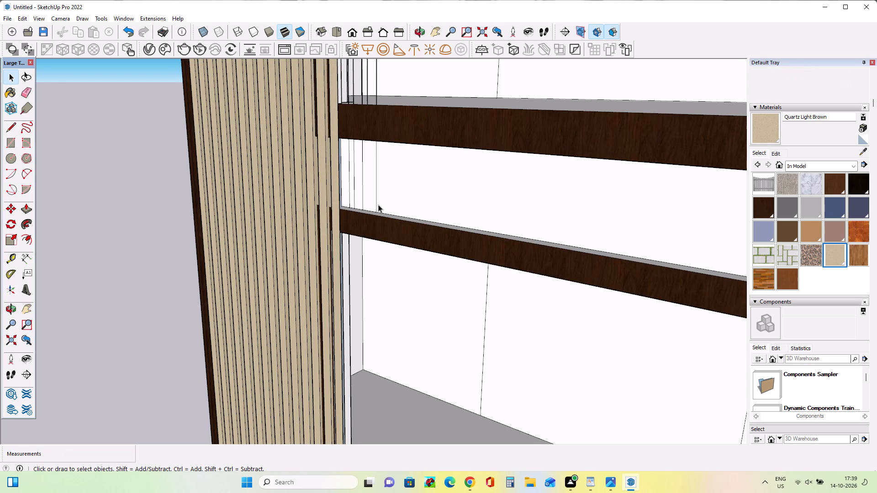
{"action": "left_click", "coordinate": [378, 205]}
{"action": "left_click", "coordinate": [376, 209]}
{"action": "key", "text": "Delete"}
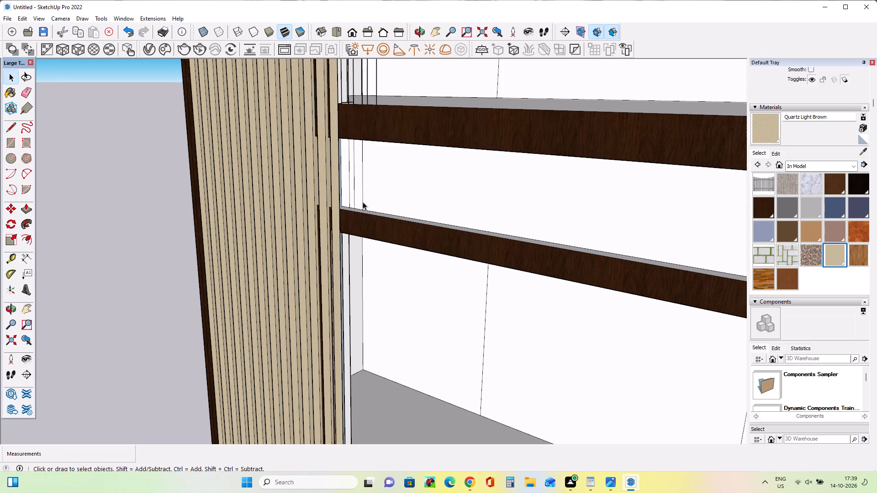
{"action": "left_click", "coordinate": [363, 202]}
{"action": "key", "text": "Delete"}
{"action": "left_click", "coordinate": [353, 205]}
{"action": "key", "text": "Delete"}
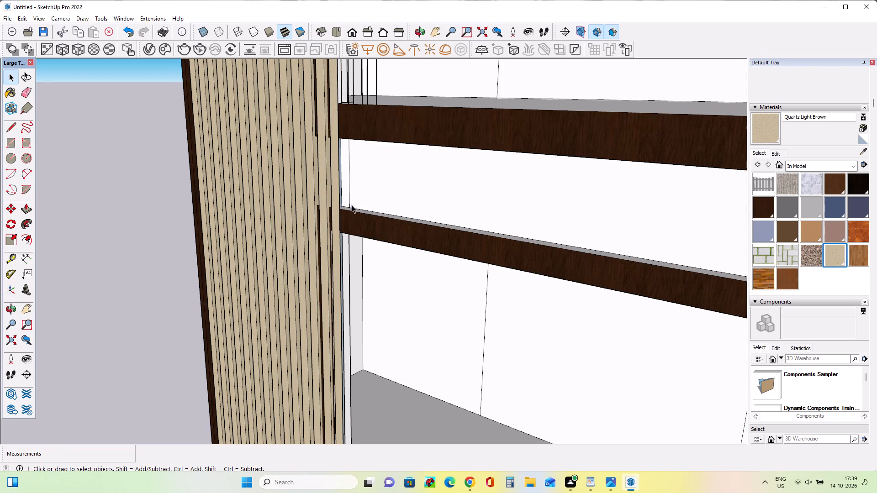
{"action": "left_click", "coordinate": [349, 203]}
{"action": "key", "text": "Delete"}
Delete the four stray vertical strip edges crossing the second window opening beside the beige strips, leaving the back-wall line in place.
{"action": "scroll", "coordinate": [364, 228], "scroll_direction": "down", "scroll_amount": 10}
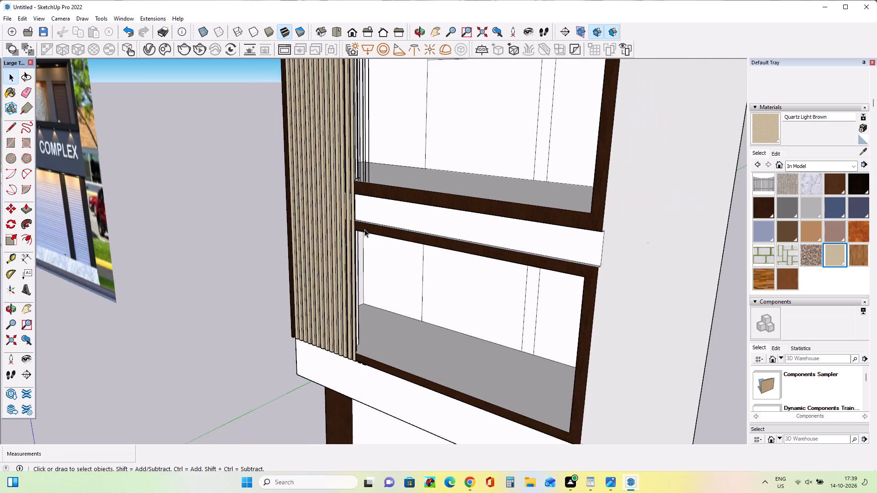
{"action": "scroll", "coordinate": [365, 229], "scroll_direction": "down", "scroll_amount": 9}
{"action": "middle_click_drag", "start_coordinate": [365, 230], "coordinate": [539, 173]}
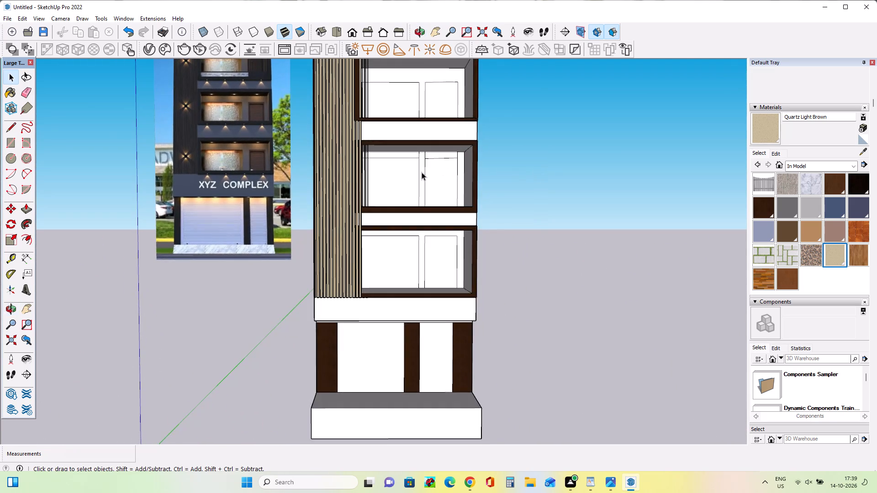
{"action": "scroll", "coordinate": [373, 192], "scroll_direction": "up", "scroll_amount": 8}
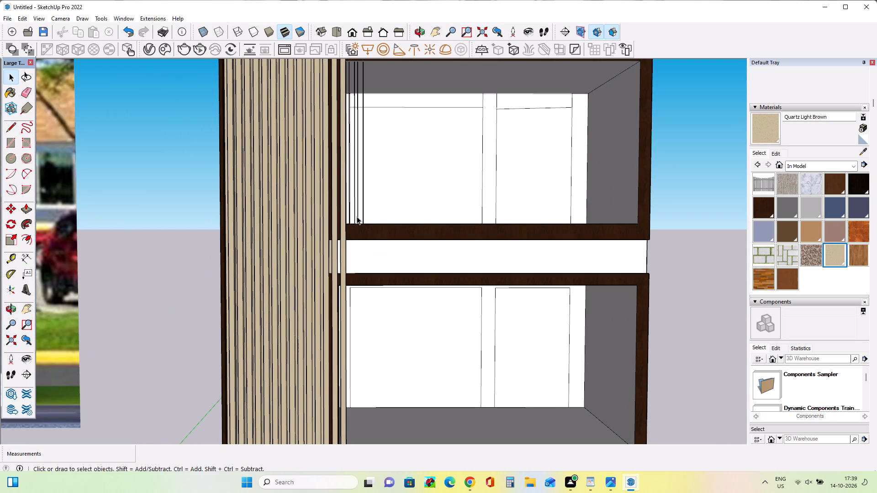
{"action": "left_click", "coordinate": [365, 220]}
{"action": "key", "text": "Delete"}
{"action": "left_click", "coordinate": [357, 218]}
{"action": "key", "text": "Delete"}
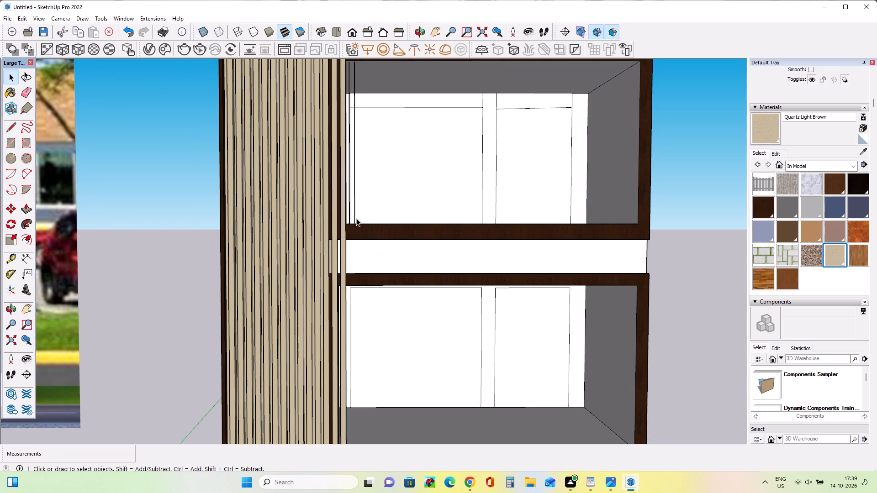
{"action": "left_click", "coordinate": [354, 220]}
{"action": "key", "text": "Delete"}
{"action": "left_click", "coordinate": [350, 221]}
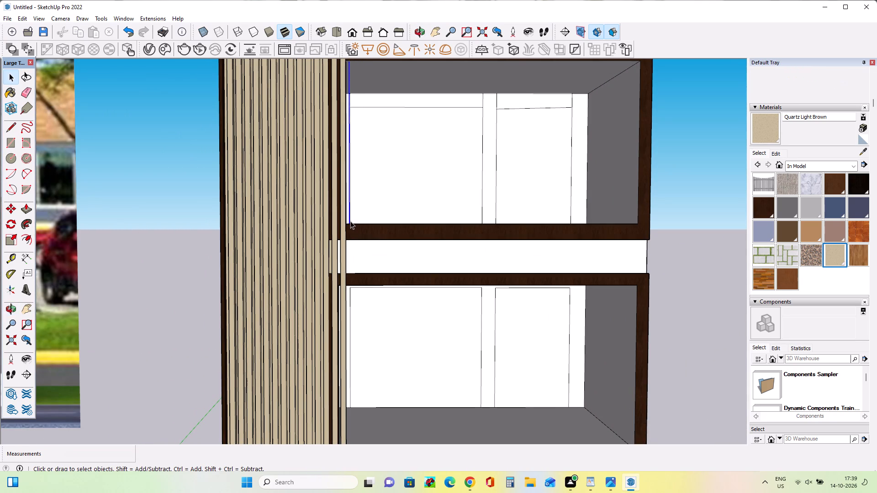
{"action": "key", "text": "Delete"}
{"action": "left_click", "coordinate": [349, 221]}
{"action": "middle_click_drag", "start_coordinate": [387, 206], "coordinate": [354, 210]}
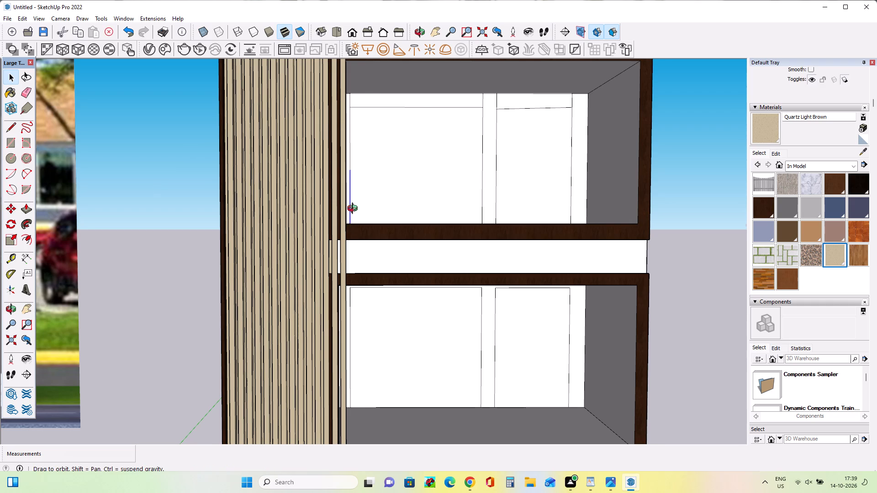
{"action": "middle_click_drag", "start_coordinate": [354, 210], "coordinate": [334, 222]}
{"action": "key", "text": "Escape"}
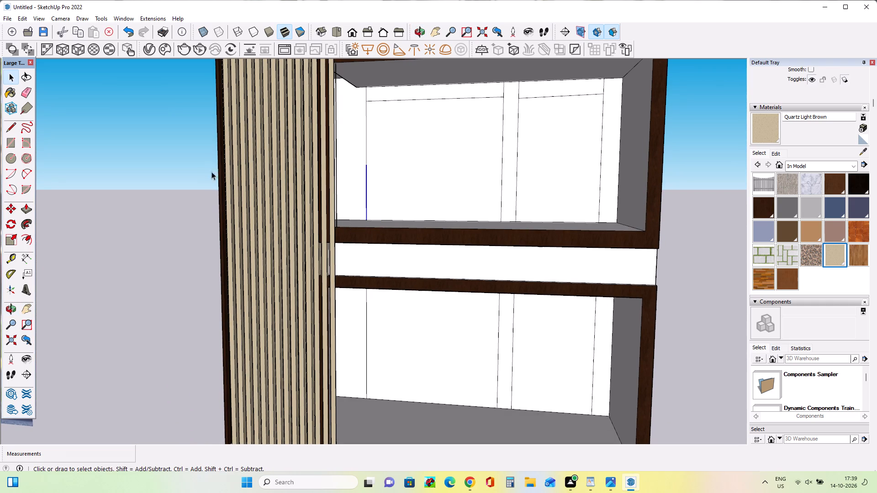
{"action": "left_click", "coordinate": [198, 172]}
Delete the outermost overhanging strip's front face and its leftover vertical edges along the window openings and the white band.
{"action": "middle_click_drag", "start_coordinate": [271, 212], "coordinate": [441, 242]}
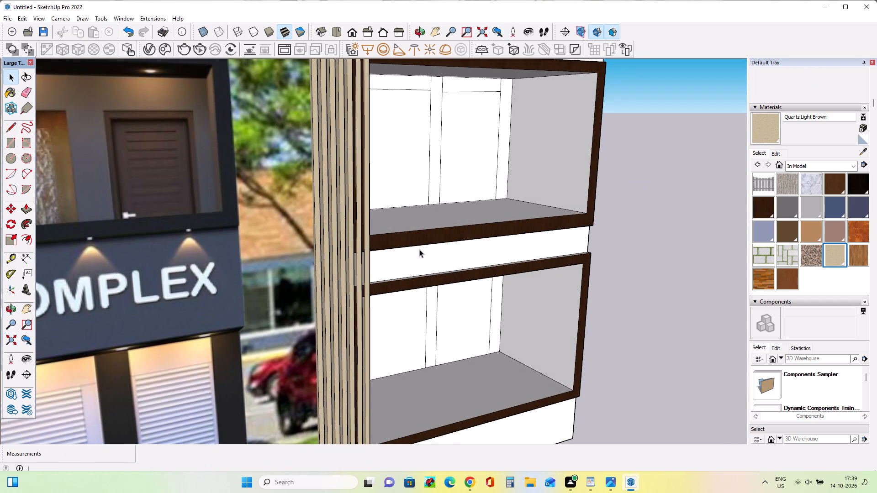
{"action": "middle_click_drag", "start_coordinate": [384, 265], "coordinate": [348, 217]}
{"action": "scroll", "coordinate": [365, 285], "scroll_direction": "up", "scroll_amount": 4}
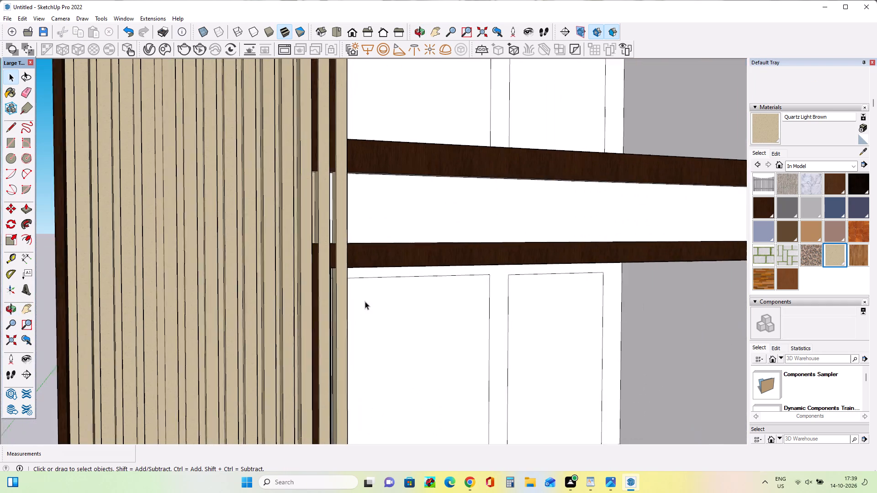
{"action": "scroll", "coordinate": [365, 301], "scroll_direction": "up", "scroll_amount": 2}
{"action": "left_click", "coordinate": [337, 308]}
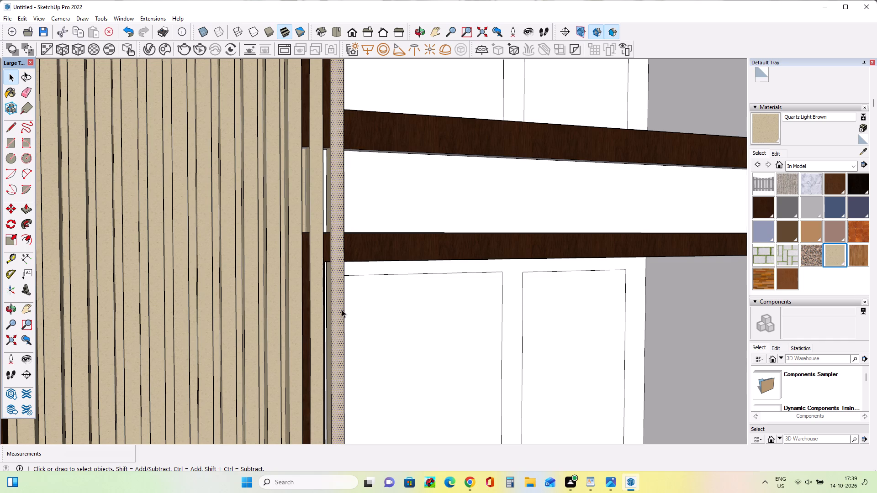
{"action": "key", "text": "Delete"}
{"action": "left_click", "coordinate": [345, 313]}
{"action": "key", "text": "Delete"}
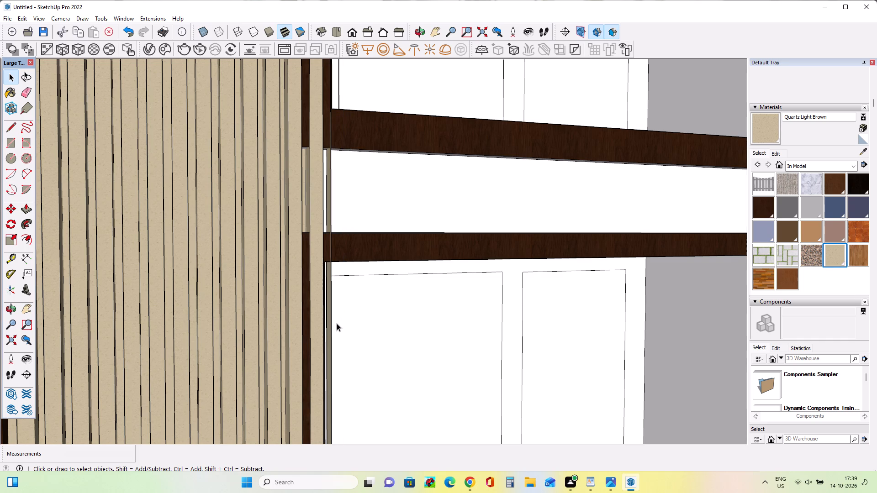
{"action": "middle_click_drag", "start_coordinate": [353, 325], "coordinate": [294, 311]}
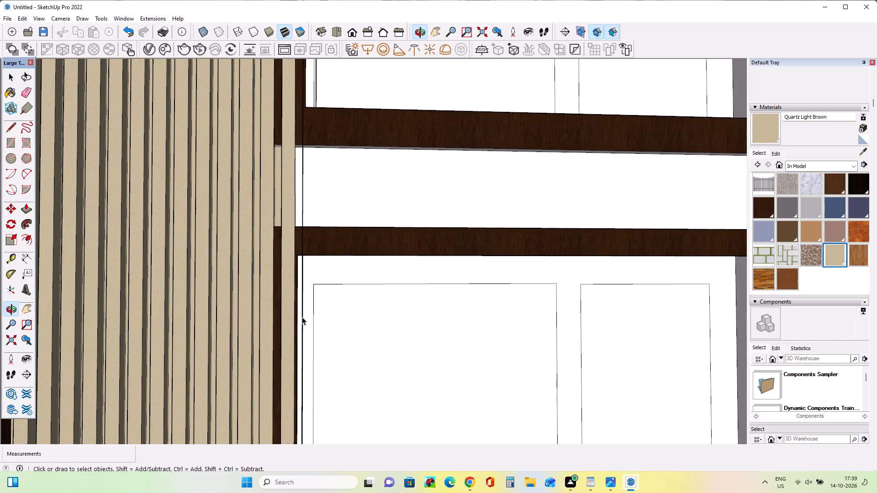
{"action": "left_click", "coordinate": [302, 317]}
{"action": "key", "text": "Delete"}
{"action": "left_click", "coordinate": [302, 327]}
{"action": "key", "text": "Delete"}
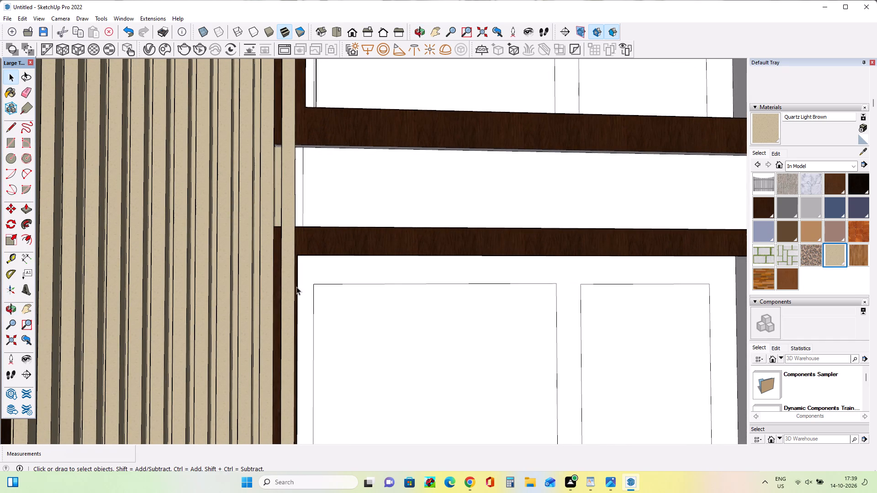
{"action": "left_click", "coordinate": [302, 220]}
{"action": "key", "text": "Delete"}
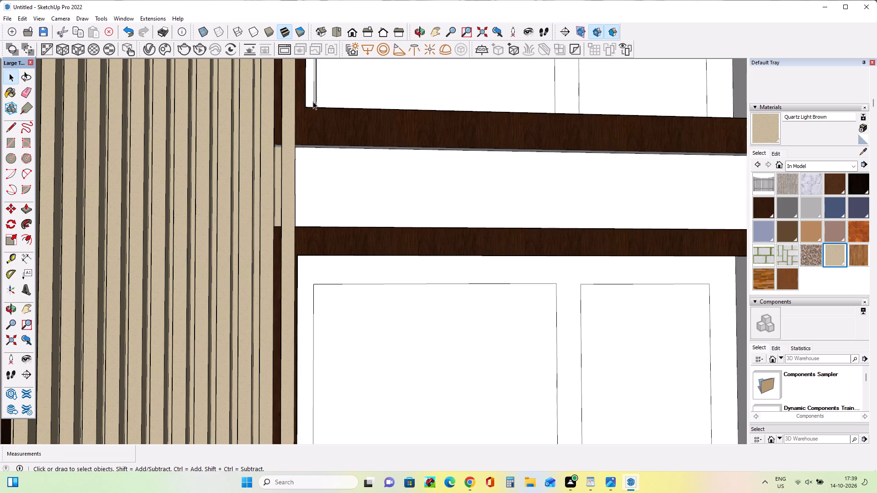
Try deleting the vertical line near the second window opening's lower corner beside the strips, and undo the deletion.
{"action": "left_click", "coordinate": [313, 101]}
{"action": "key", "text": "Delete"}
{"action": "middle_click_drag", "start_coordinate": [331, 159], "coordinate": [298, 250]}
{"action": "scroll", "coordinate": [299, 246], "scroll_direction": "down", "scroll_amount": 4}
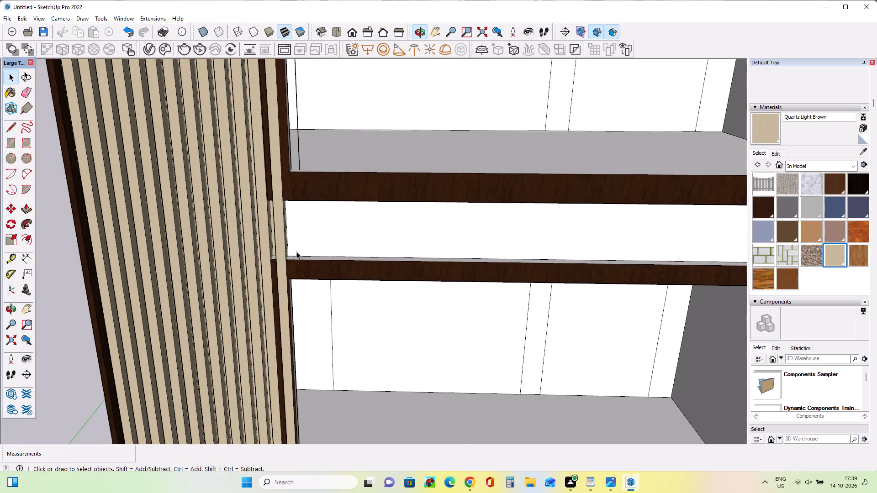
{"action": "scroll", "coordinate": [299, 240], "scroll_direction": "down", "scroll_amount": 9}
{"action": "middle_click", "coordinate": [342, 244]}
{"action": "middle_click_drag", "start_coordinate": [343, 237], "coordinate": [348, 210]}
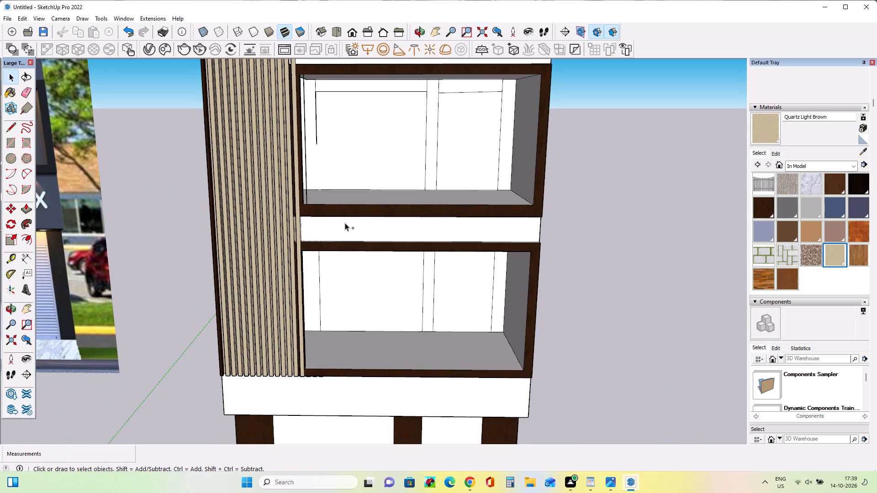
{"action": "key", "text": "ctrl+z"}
Delete the vertical line near the second window opening's lower corner, plus the next overhanging strip face and its leftover edges across the white band.
{"action": "left_click", "coordinate": [307, 196]}
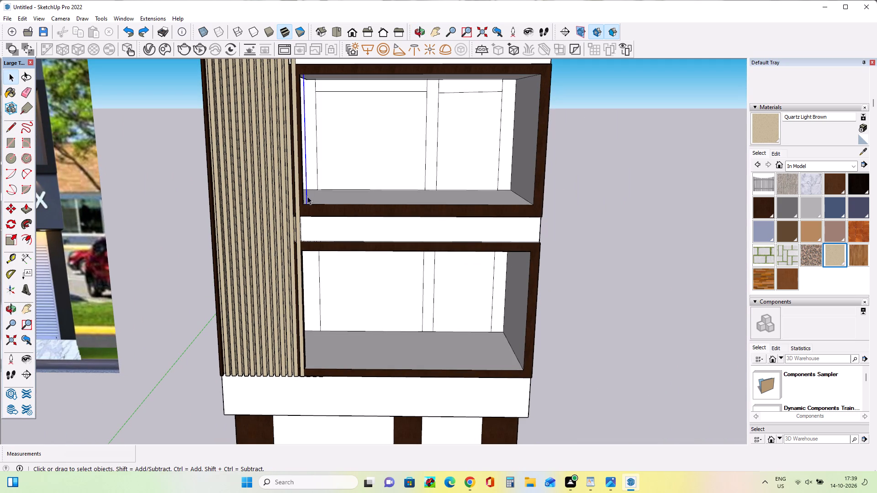
{"action": "key", "text": "Delete"}
{"action": "middle_click_drag", "start_coordinate": [312, 228], "coordinate": [315, 223]}
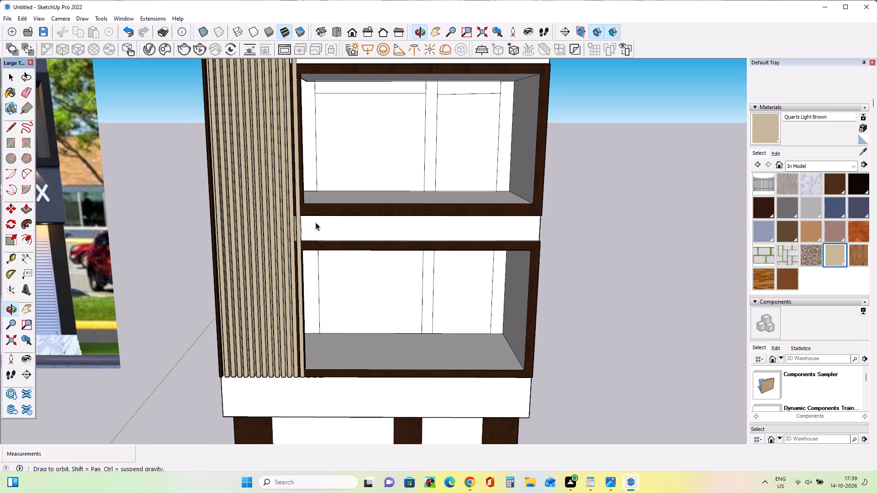
{"action": "left_click", "coordinate": [300, 253]}
{"action": "key", "text": "Delete"}
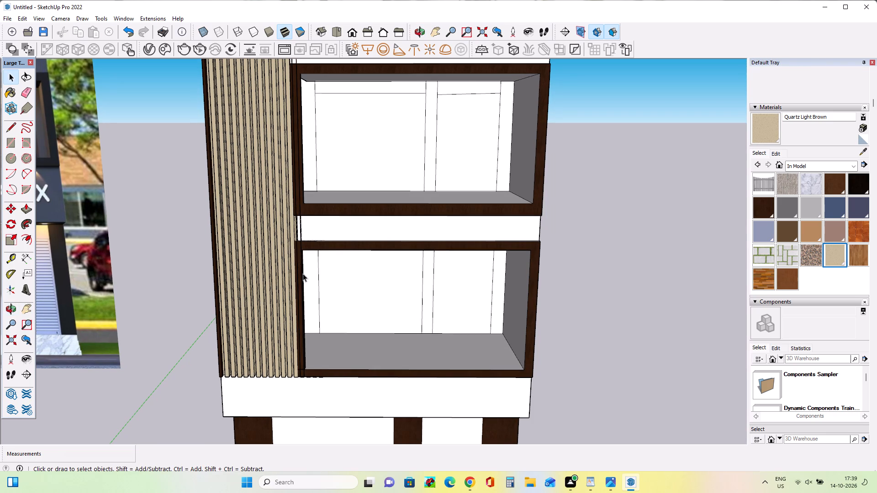
{"action": "left_click", "coordinate": [300, 229]}
{"action": "key", "text": "Delete"}
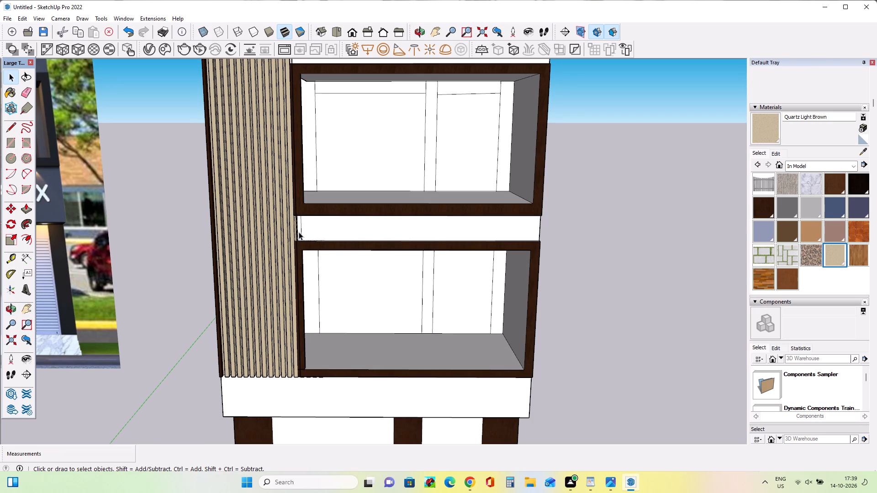
{"action": "left_click", "coordinate": [301, 229]}
{"action": "key", "text": "Delete"}
Delete the remaining thin strip faces and stray vertical edges at the strip-side end of the white band between the two lowest window openings.
{"action": "scroll", "coordinate": [302, 235], "scroll_direction": "up", "scroll_amount": 4}
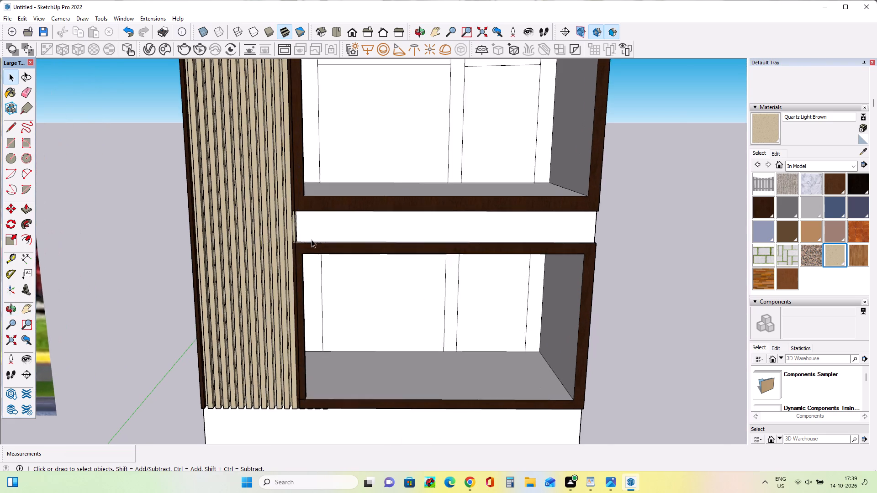
{"action": "scroll", "coordinate": [312, 240], "scroll_direction": "up", "scroll_amount": 2}
{"action": "middle_click_drag", "start_coordinate": [296, 247], "coordinate": [272, 257]}
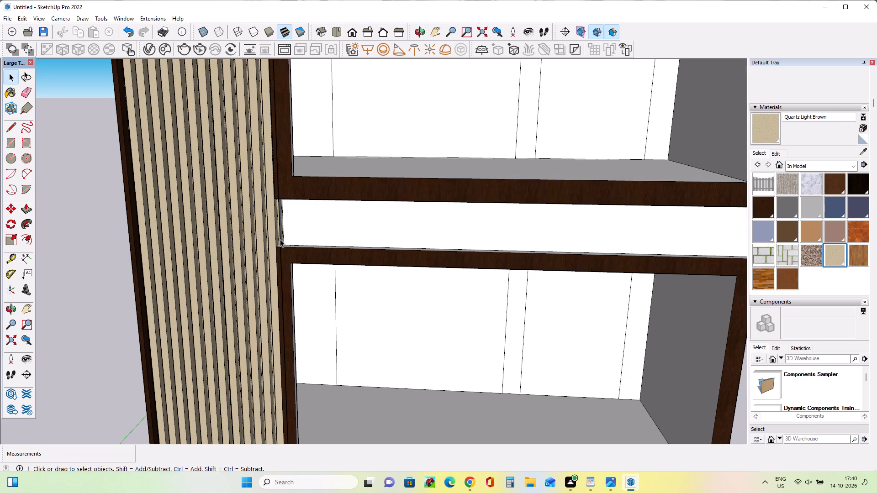
{"action": "left_click", "coordinate": [280, 240]}
{"action": "key", "text": "Delete"}
{"action": "left_click", "coordinate": [282, 240]}
{"action": "key", "text": "Delete"}
{"action": "left_click", "coordinate": [282, 239]}
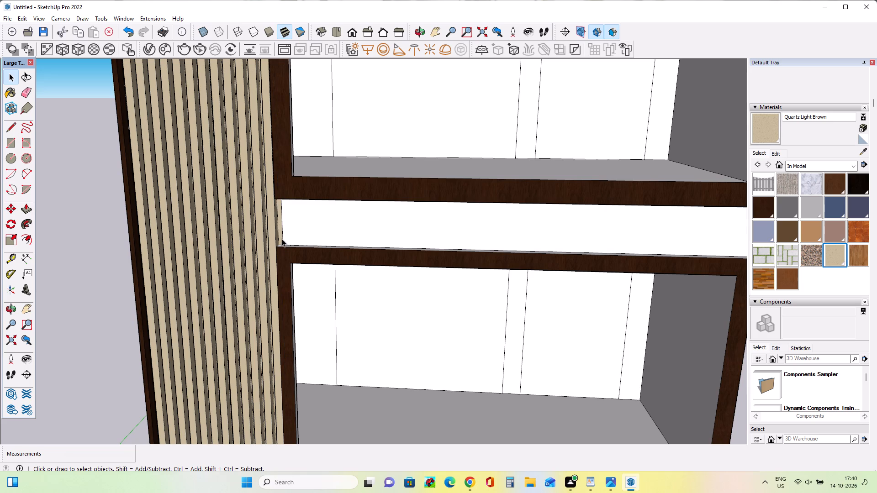
{"action": "key", "text": "Delete"}
{"action": "left_click", "coordinate": [276, 236]}
{"action": "key", "text": "Delete"}
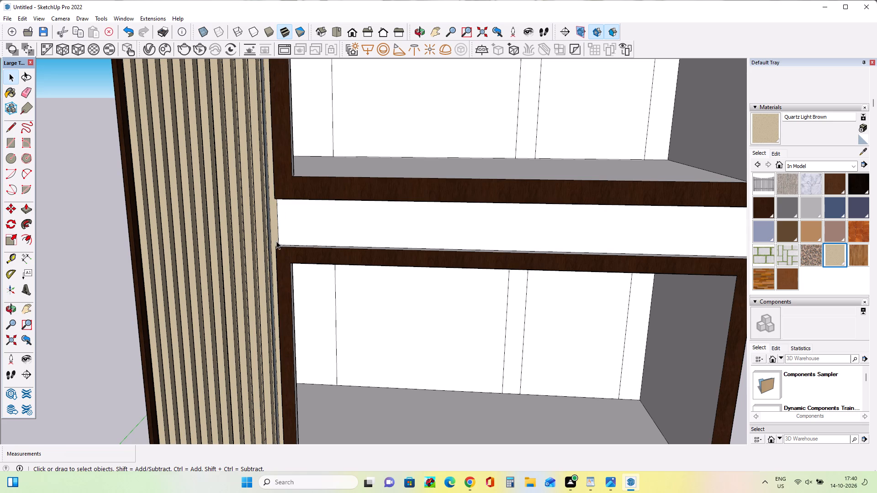
{"action": "left_click", "coordinate": [278, 236]}
{"action": "key", "text": "Delete"}
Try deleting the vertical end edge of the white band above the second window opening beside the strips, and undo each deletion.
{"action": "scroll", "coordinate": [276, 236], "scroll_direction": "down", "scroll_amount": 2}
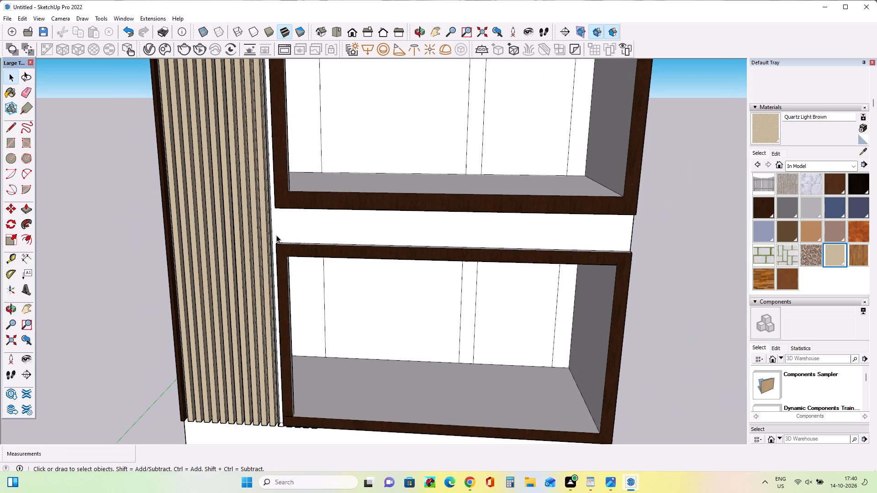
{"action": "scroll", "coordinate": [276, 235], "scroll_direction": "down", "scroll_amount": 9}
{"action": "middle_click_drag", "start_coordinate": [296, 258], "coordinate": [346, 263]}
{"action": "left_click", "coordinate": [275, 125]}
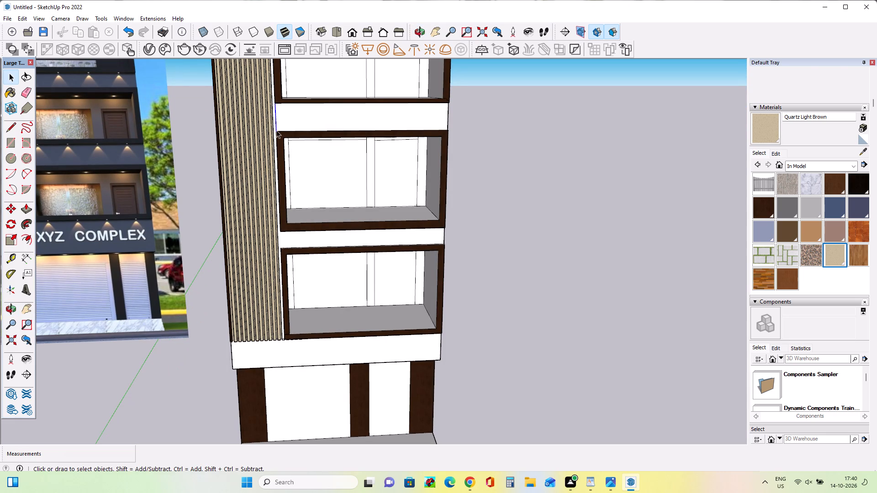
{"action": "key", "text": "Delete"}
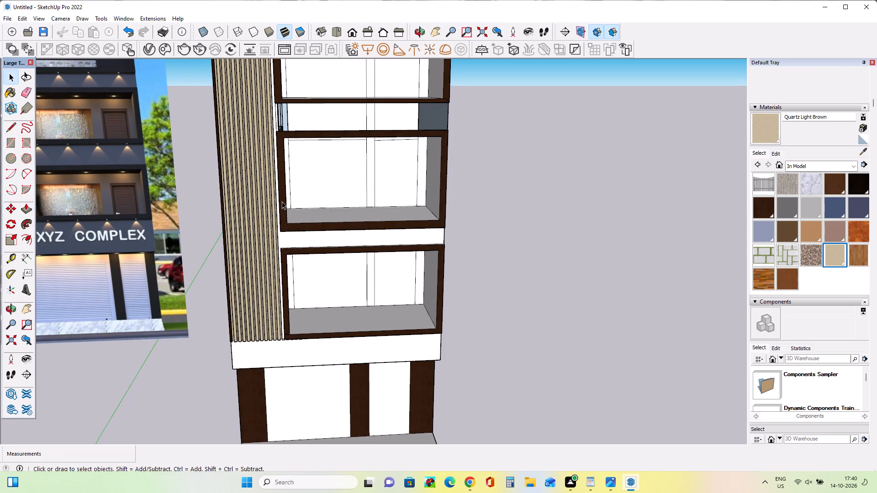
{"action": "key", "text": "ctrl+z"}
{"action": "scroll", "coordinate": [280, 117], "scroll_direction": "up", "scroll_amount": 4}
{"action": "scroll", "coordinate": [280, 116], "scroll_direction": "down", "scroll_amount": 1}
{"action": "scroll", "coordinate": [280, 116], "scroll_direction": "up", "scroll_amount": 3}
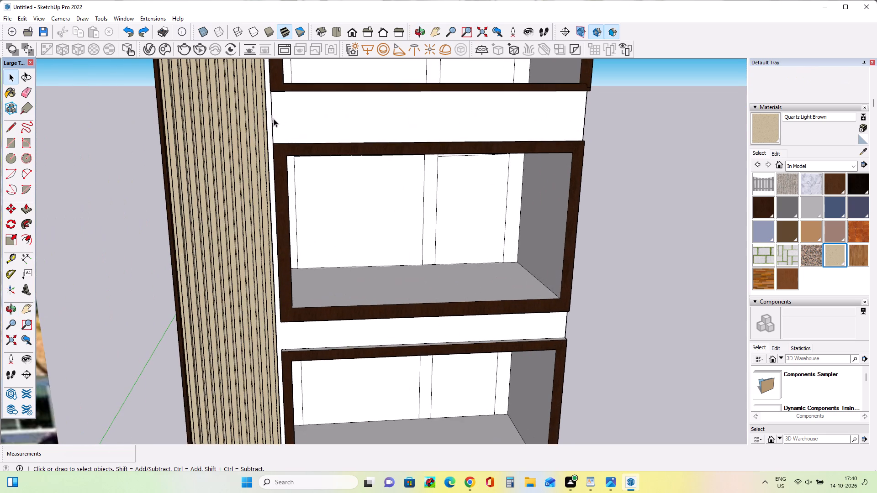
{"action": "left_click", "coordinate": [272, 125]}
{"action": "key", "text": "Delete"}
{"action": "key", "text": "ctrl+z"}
Paint the front faces of the first few beige facade strips at the building's outer edge with the dark brown Material2.
{"action": "scroll", "coordinate": [264, 145], "scroll_direction": "down", "scroll_amount": 12}
{"action": "scroll", "coordinate": [231, 201], "scroll_direction": "up", "scroll_amount": 4}
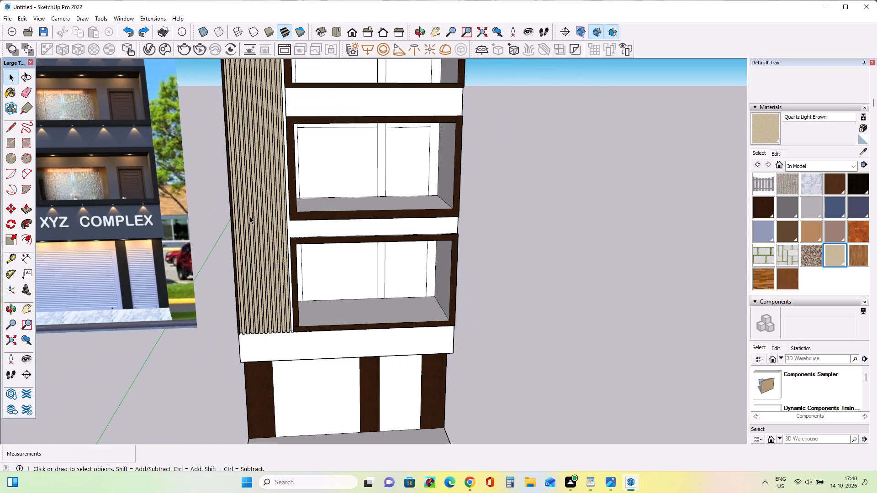
{"action": "middle_click_drag", "start_coordinate": [260, 214], "coordinate": [332, 185]}
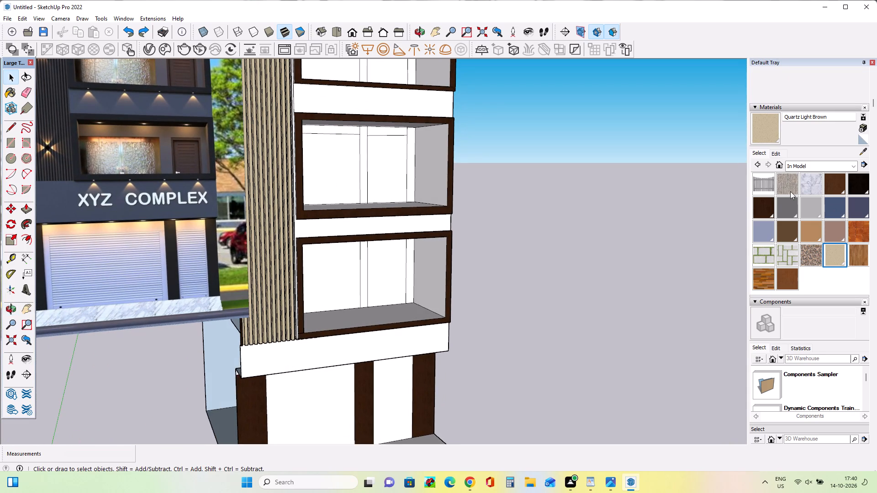
{"action": "left_click", "coordinate": [761, 206]}
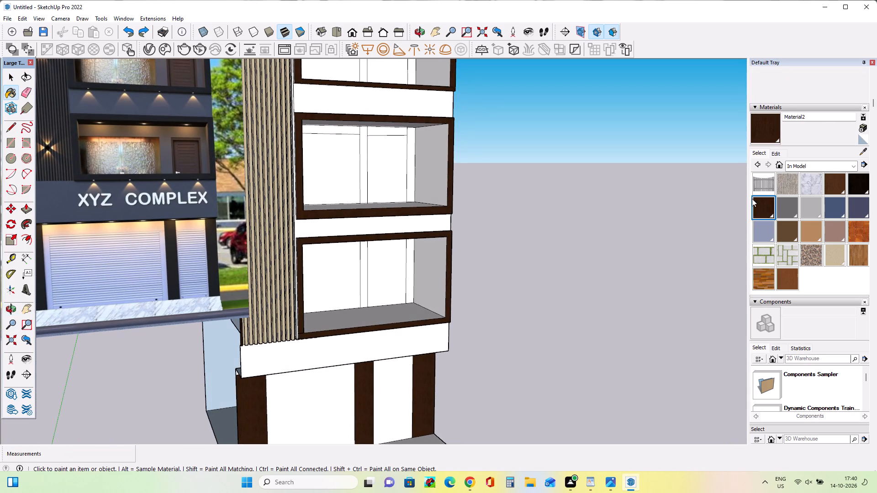
{"action": "scroll", "coordinate": [322, 247], "scroll_direction": "up", "scroll_amount": 4}
{"action": "left_click", "coordinate": [197, 269]}
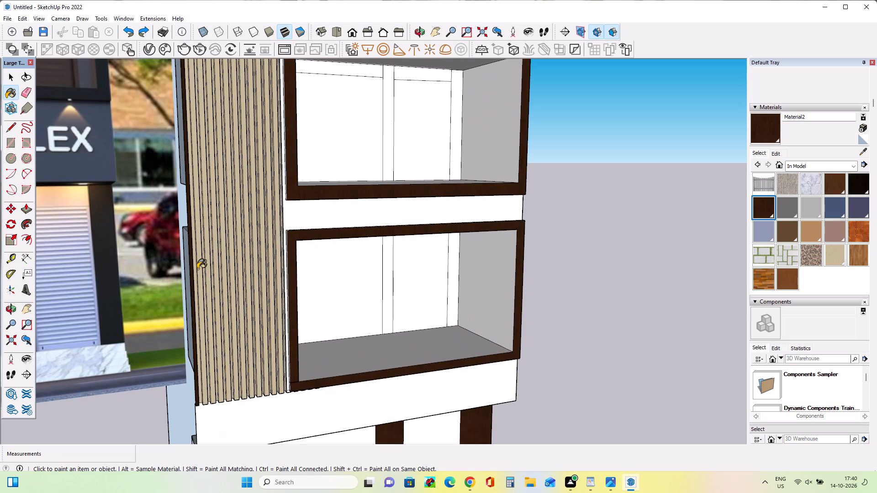
{"action": "left_click", "coordinate": [201, 269]}
{"action": "left_click", "coordinate": [206, 270]}
{"action": "left_click", "coordinate": [211, 270]}
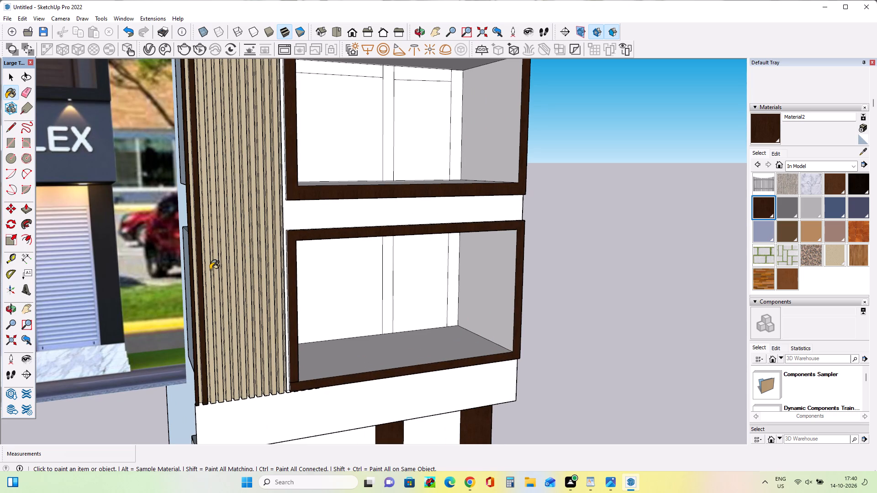
{"action": "left_click", "coordinate": [208, 269]}
Paint the front faces of the remaining beige strips up to the window frames with the dark brown Material2.
{"action": "scroll", "coordinate": [217, 269], "scroll_direction": "up", "scroll_amount": 3}
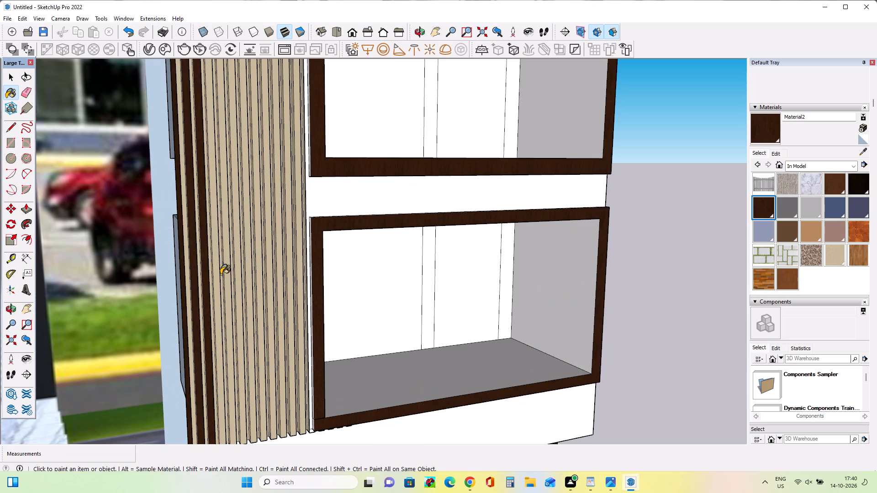
{"action": "left_click", "coordinate": [218, 275]}
{"action": "left_click", "coordinate": [229, 275]}
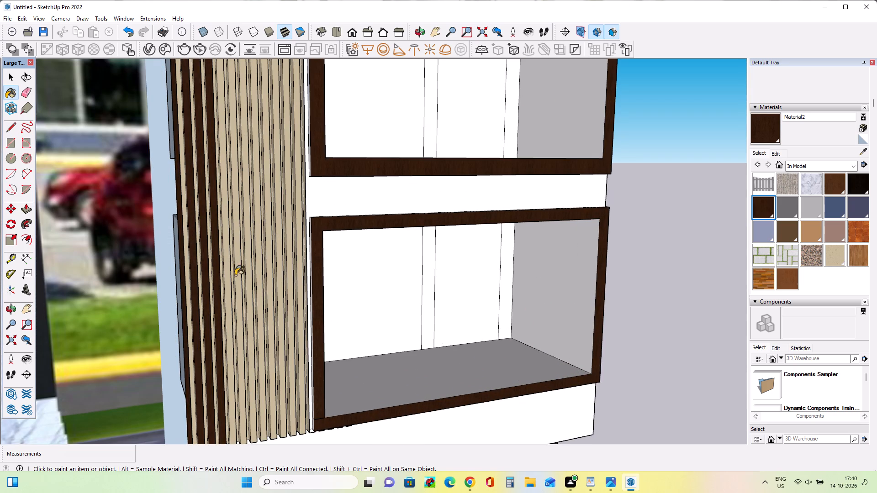
{"action": "left_click", "coordinate": [240, 275]}
{"action": "left_click", "coordinate": [249, 276]}
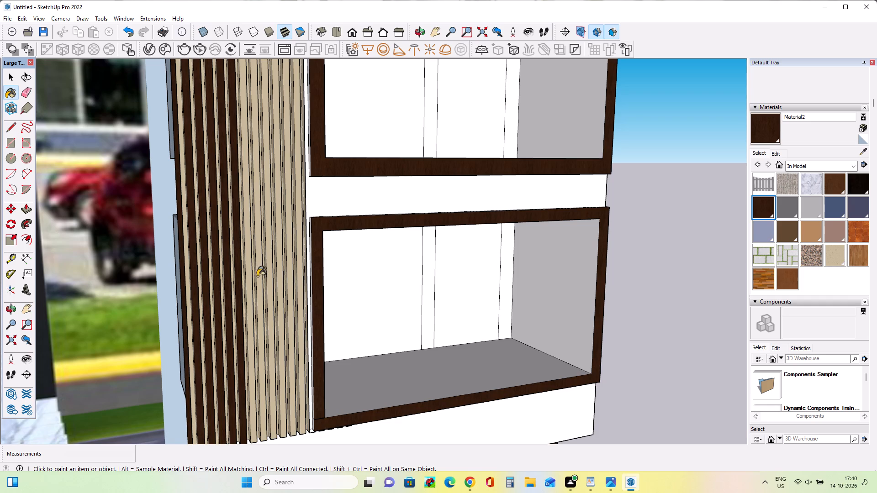
{"action": "left_click", "coordinate": [258, 276]}
{"action": "left_click", "coordinate": [271, 275]}
{"action": "left_click", "coordinate": [280, 275]}
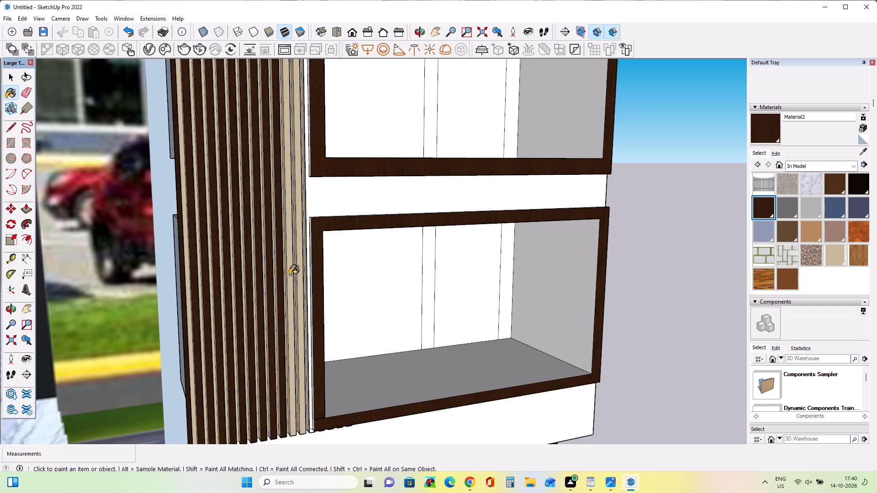
{"action": "left_click", "coordinate": [290, 275]}
{"action": "left_click", "coordinate": [303, 278]}
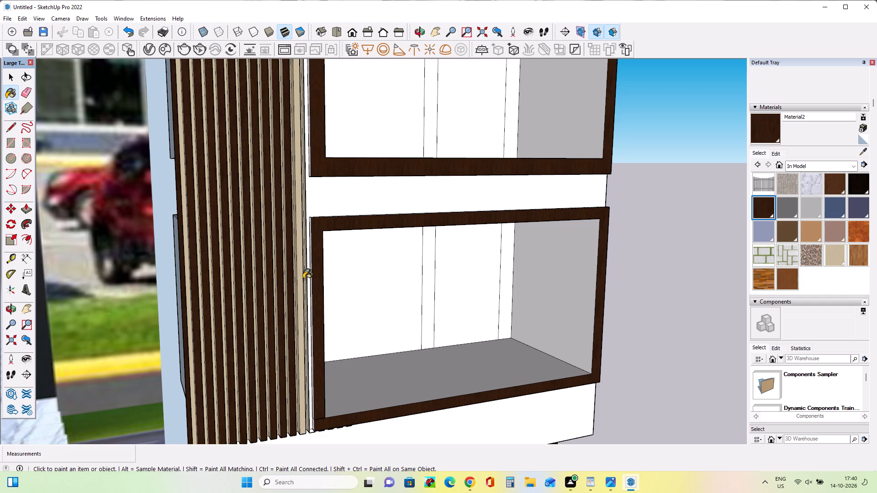
{"action": "left_click", "coordinate": [300, 278]}
Examine the whole facade beside the reference image, including the reference's window opening and door detail.
{"action": "scroll", "coordinate": [316, 281], "scroll_direction": "down", "scroll_amount": 7}
{"action": "middle_click_drag", "start_coordinate": [360, 278], "coordinate": [302, 287]}
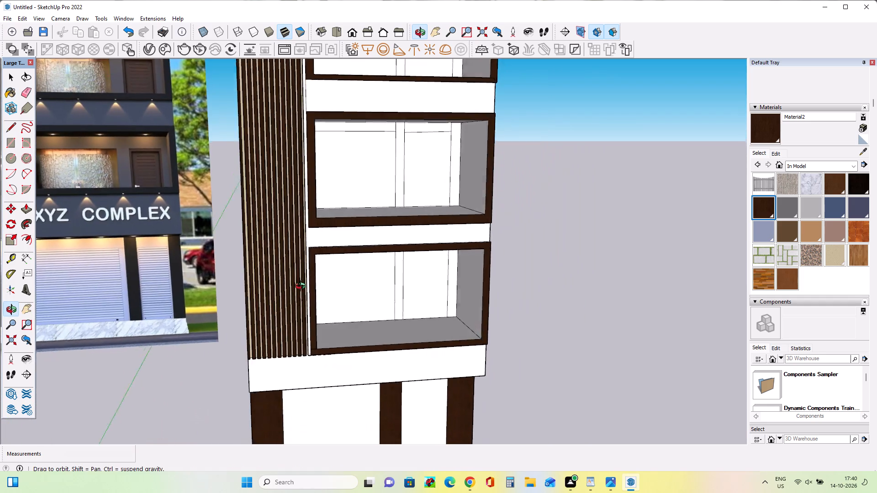
{"action": "middle_click_drag", "start_coordinate": [302, 287], "coordinate": [255, 313]}
{"action": "scroll", "coordinate": [255, 313], "scroll_direction": "down", "scroll_amount": 3}
{"action": "scroll", "coordinate": [322, 279], "scroll_direction": "down", "scroll_amount": 4}
{"action": "middle_click_drag", "start_coordinate": [343, 268], "coordinate": [380, 223]}
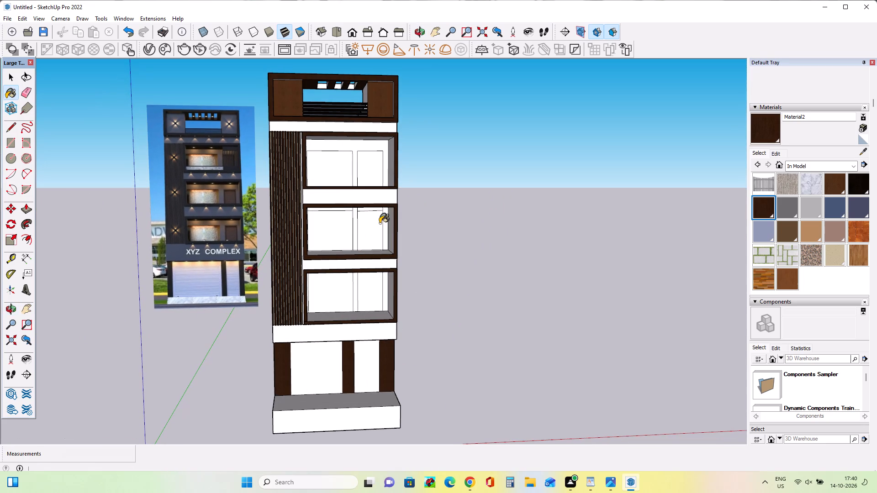
{"action": "scroll", "coordinate": [338, 215], "scroll_direction": "up", "scroll_amount": 1}
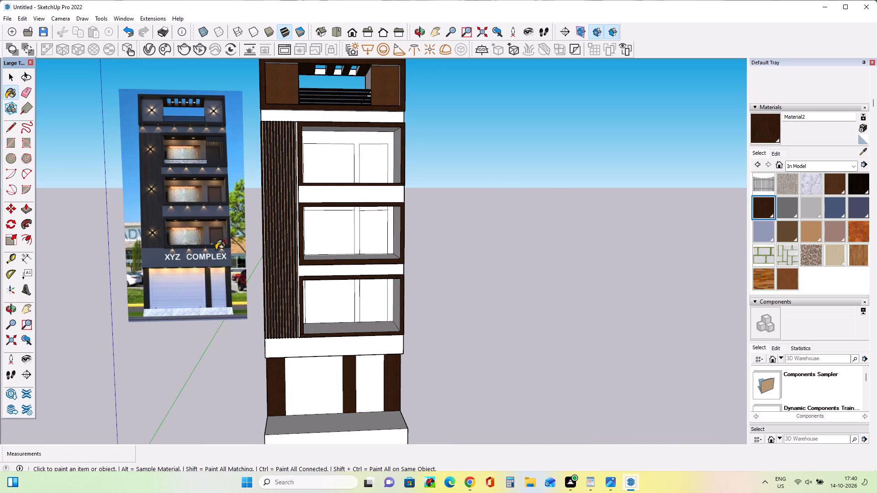
{"action": "scroll", "coordinate": [221, 228], "scroll_direction": "up", "scroll_amount": 12}
{"action": "scroll", "coordinate": [231, 219], "scroll_direction": "down", "scroll_amount": 1}
{"action": "scroll", "coordinate": [231, 219], "scroll_direction": "up", "scroll_amount": 1}
{"action": "scroll", "coordinate": [232, 217], "scroll_direction": "down", "scroll_amount": 1}
{"action": "scroll", "coordinate": [232, 217], "scroll_direction": "up", "scroll_amount": 7}
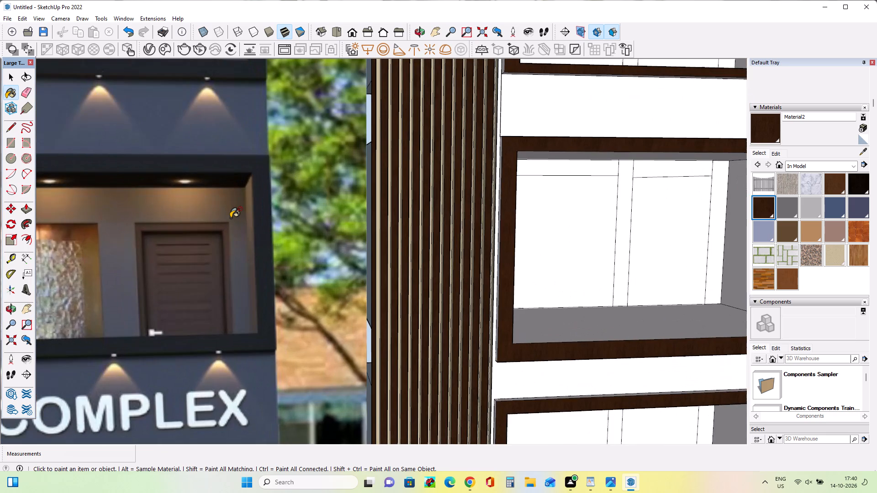
{"action": "scroll", "coordinate": [232, 216], "scroll_direction": "down", "scroll_amount": 18}
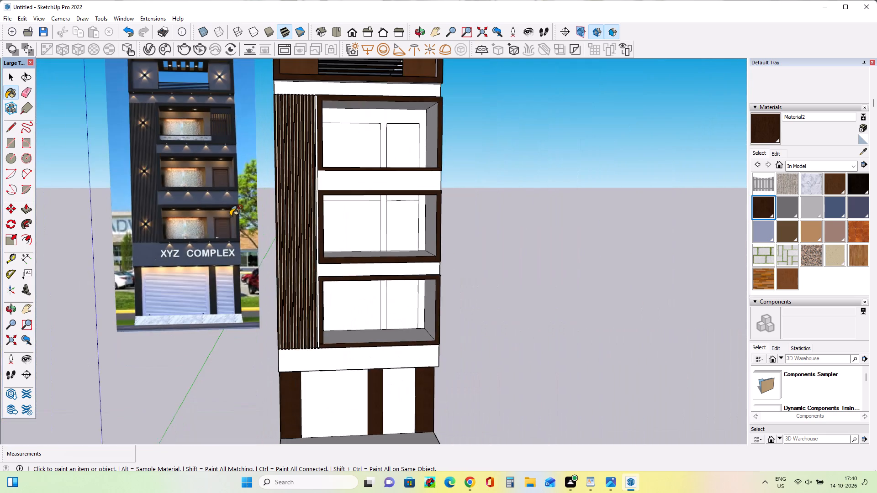
{"action": "scroll", "coordinate": [232, 215], "scroll_direction": "down", "scroll_amount": 7}
{"action": "middle_click_drag", "start_coordinate": [335, 200], "coordinate": [374, 97]}
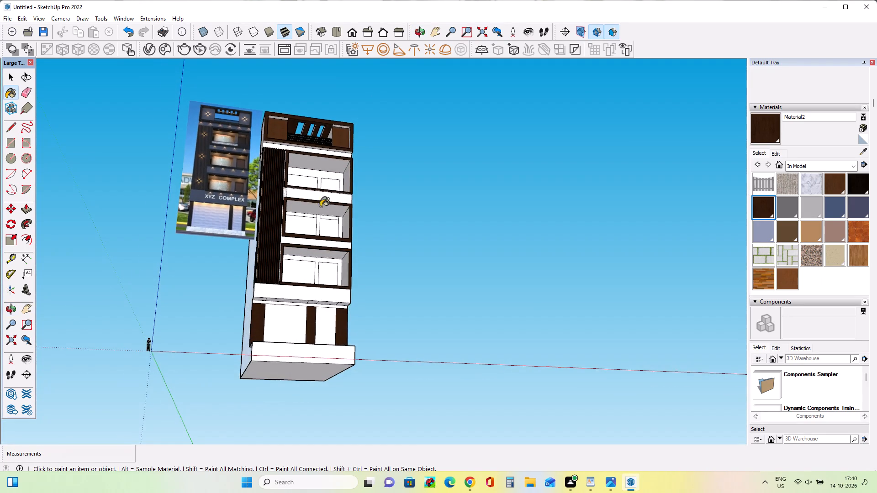
Draw a rectangle about 21' 8 3/4" by 16' 5 5/16" across the door side of the topmost of the three window openings.
{"action": "scroll", "coordinate": [316, 214], "scroll_direction": "up", "scroll_amount": 7}
{"action": "scroll", "coordinate": [312, 215], "scroll_direction": "down", "scroll_amount": 4}
{"action": "middle_click_drag", "start_coordinate": [330, 185], "coordinate": [324, 215]}
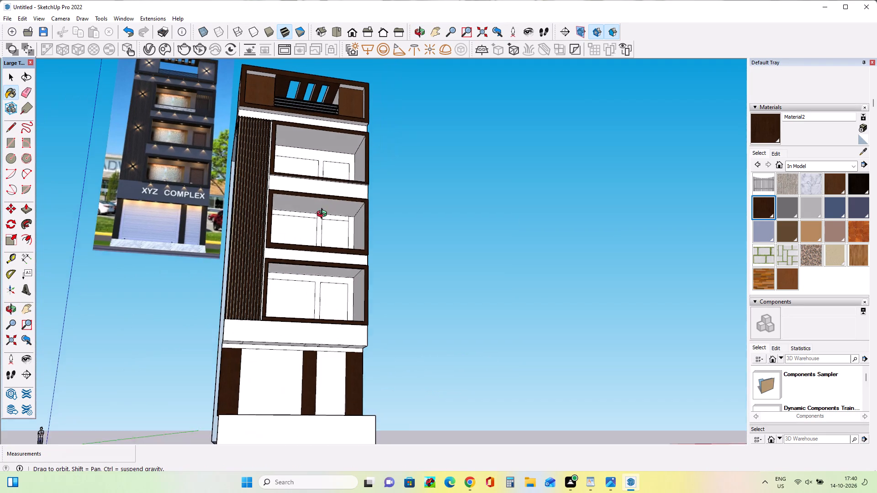
{"action": "middle_click_drag", "start_coordinate": [324, 215], "coordinate": [313, 253]}
{"action": "scroll", "coordinate": [348, 150], "scroll_direction": "up", "scroll_amount": 3}
{"action": "middle_click_drag", "start_coordinate": [349, 150], "coordinate": [346, 189]}
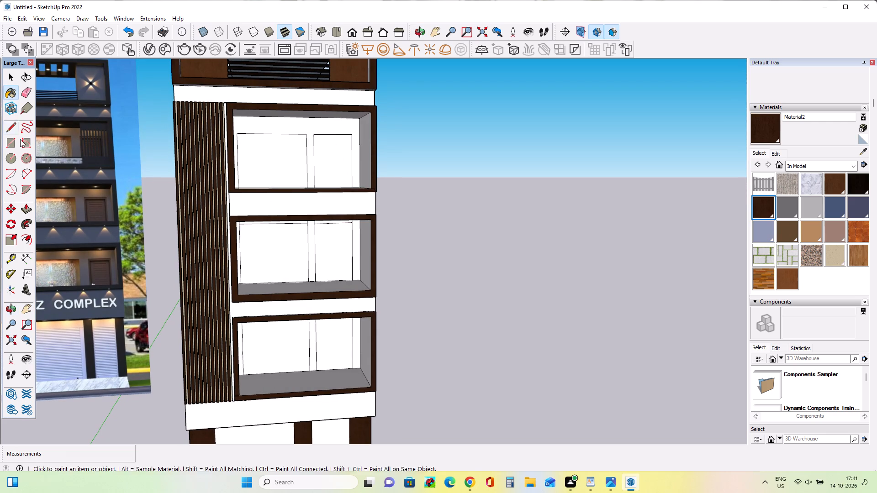
{"action": "left_click", "coordinate": [12, 141]}
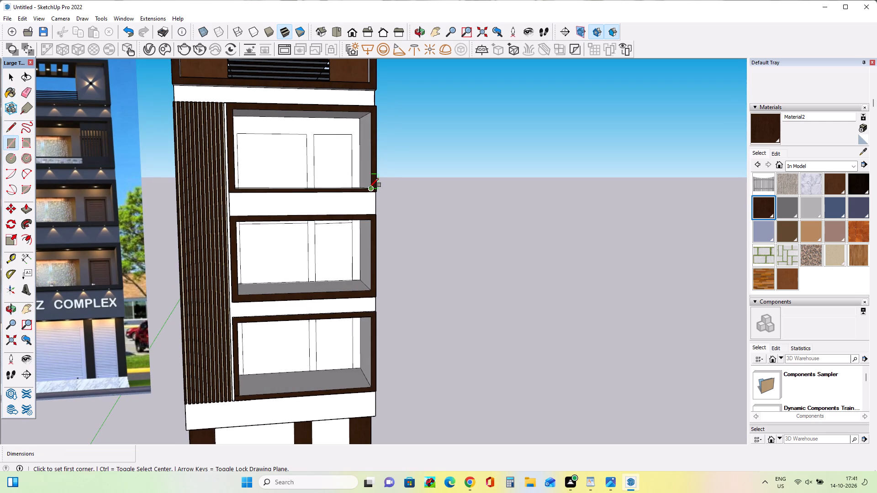
{"action": "left_click", "coordinate": [370, 188]}
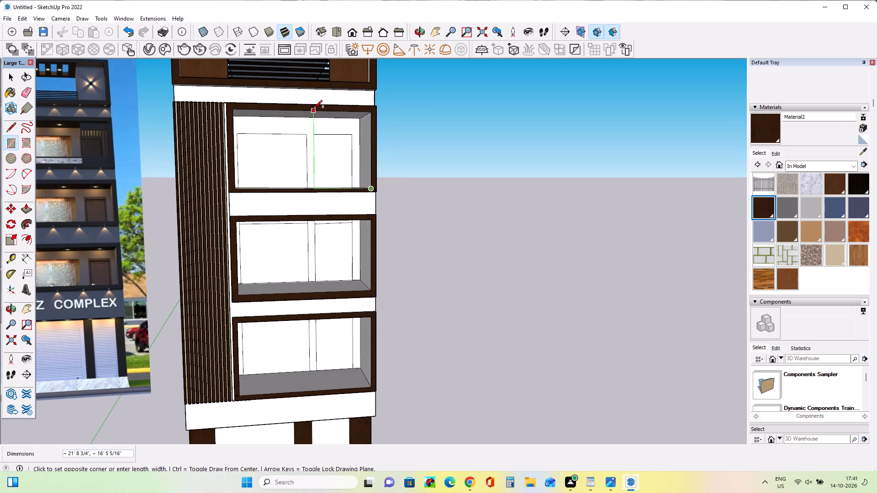
{"action": "left_click", "coordinate": [313, 109]}
{"action": "middle_click_drag", "start_coordinate": [362, 147], "coordinate": [302, 176]}
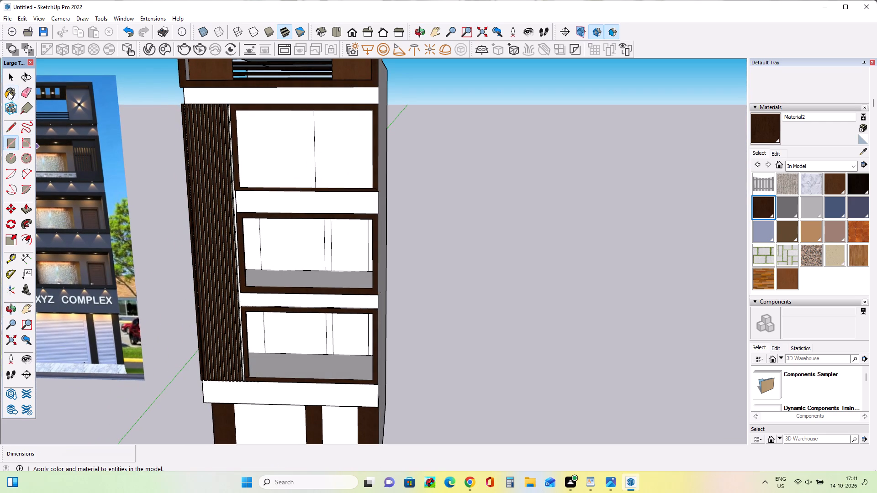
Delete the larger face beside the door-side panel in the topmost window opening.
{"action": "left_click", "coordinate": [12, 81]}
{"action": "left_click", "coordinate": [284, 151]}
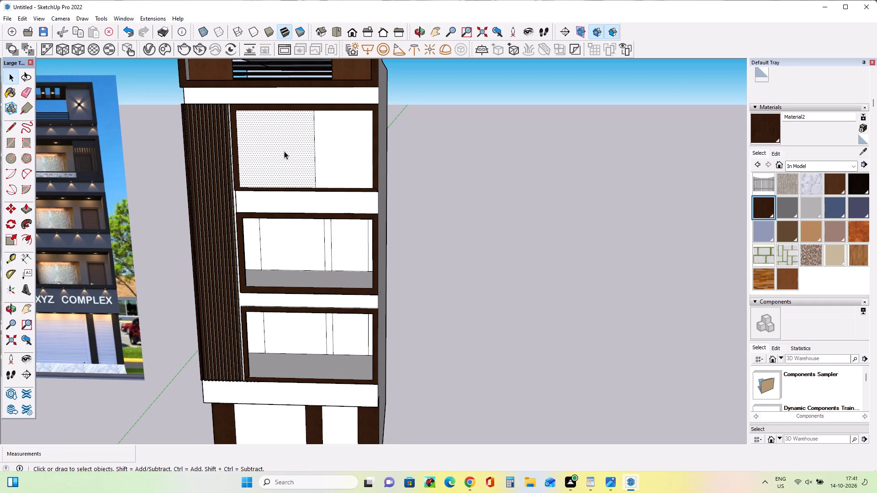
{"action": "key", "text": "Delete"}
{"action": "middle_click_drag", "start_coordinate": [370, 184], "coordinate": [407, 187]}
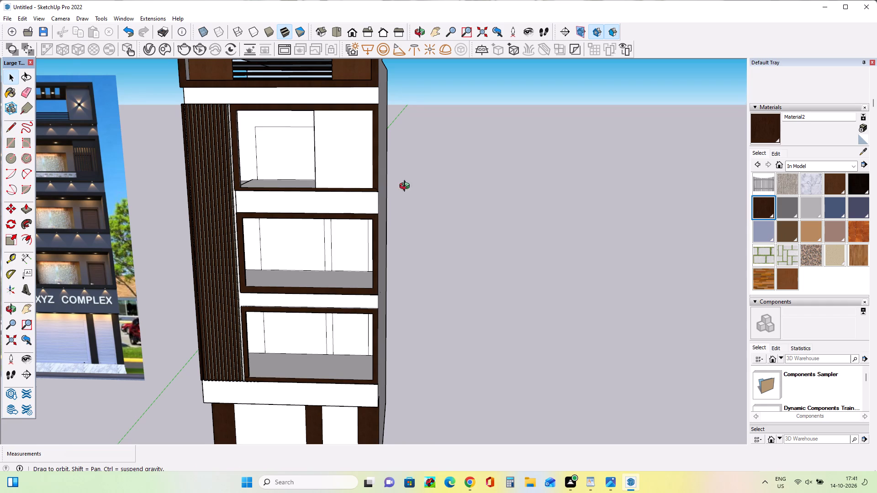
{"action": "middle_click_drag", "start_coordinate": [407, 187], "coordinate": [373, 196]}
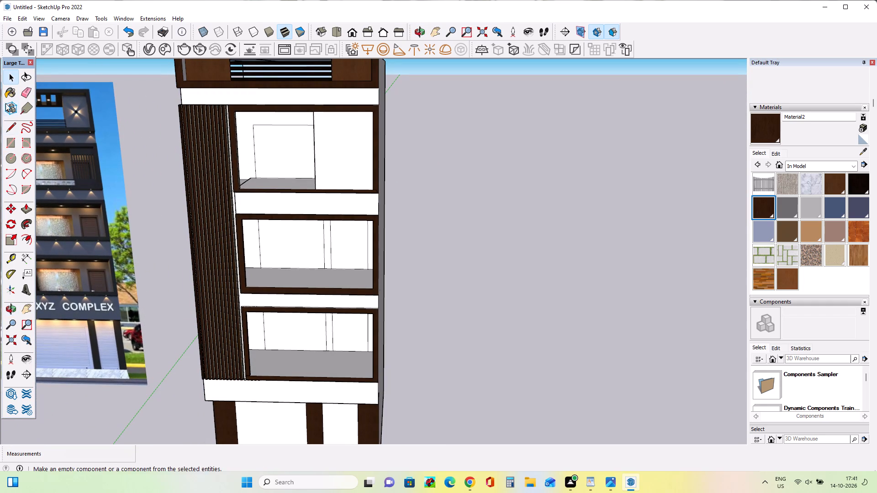
Narrow the topmost opening's door-side panel by drawing a vertical line about 21' 8 3/4" long inside it and erasing its original edge.
{"action": "left_click_drag", "start_coordinate": [8, 128], "coordinate": [12, 128]}
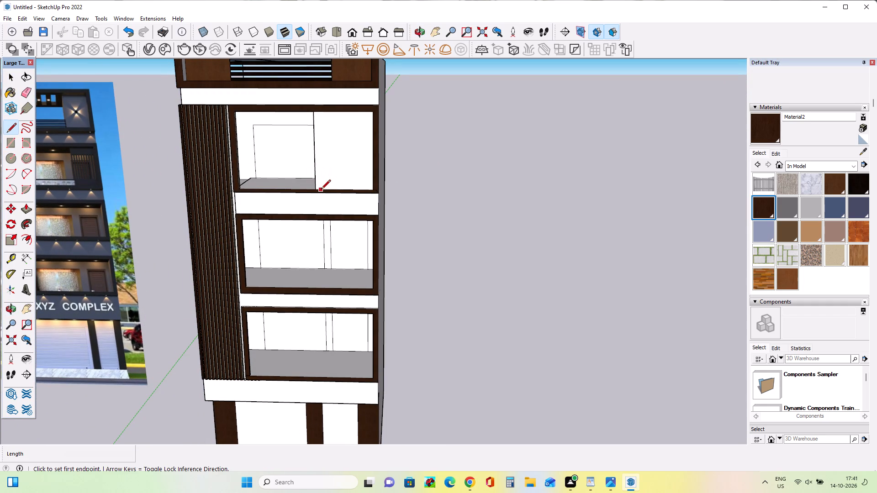
{"action": "left_click", "coordinate": [324, 190]}
{"action": "left_click", "coordinate": [328, 112]}
{"action": "left_click", "coordinate": [25, 87]}
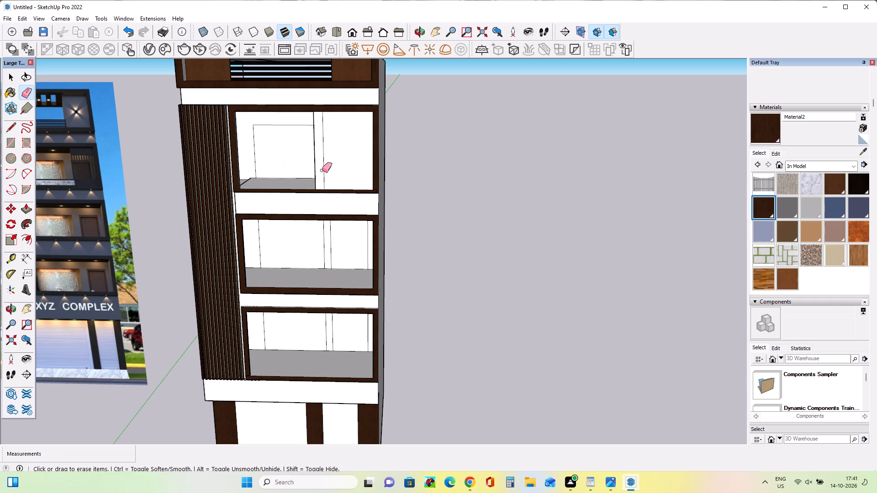
{"action": "left_click", "coordinate": [315, 170]}
Draw a narrow full-height rectangle about 21' 8 3/4" by 9 3/16" along the free edge of the topmost opening's panel.
{"action": "middle_click_drag", "start_coordinate": [345, 215], "coordinate": [396, 197]}
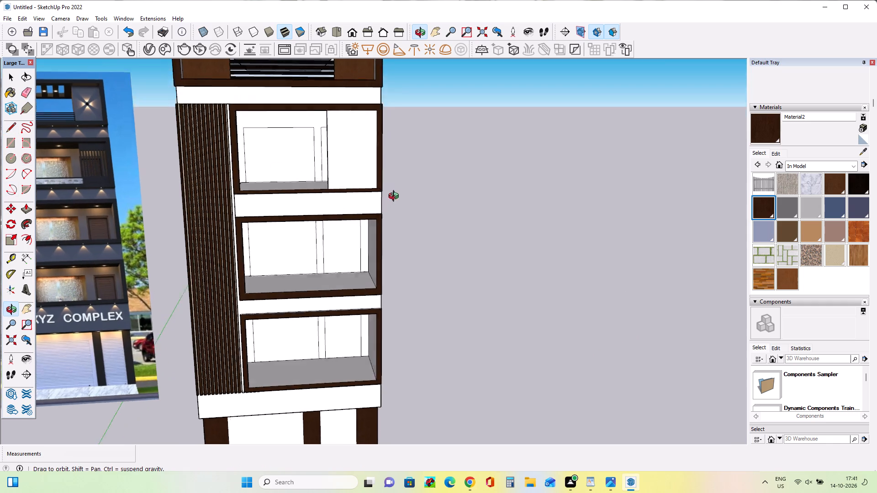
{"action": "middle_click_drag", "start_coordinate": [396, 197], "coordinate": [383, 193]}
{"action": "scroll", "coordinate": [383, 193], "scroll_direction": "down", "scroll_amount": 3}
{"action": "middle_click_drag", "start_coordinate": [379, 202], "coordinate": [375, 217]}
{"action": "scroll", "coordinate": [373, 216], "scroll_direction": "down", "scroll_amount": 1}
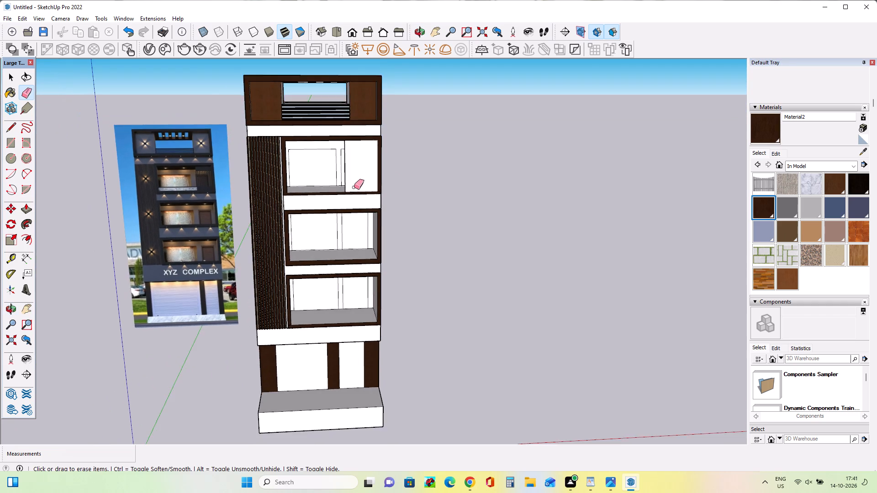
{"action": "scroll", "coordinate": [353, 170], "scroll_direction": "up", "scroll_amount": 8}
{"action": "middle_click", "coordinate": [367, 225]}
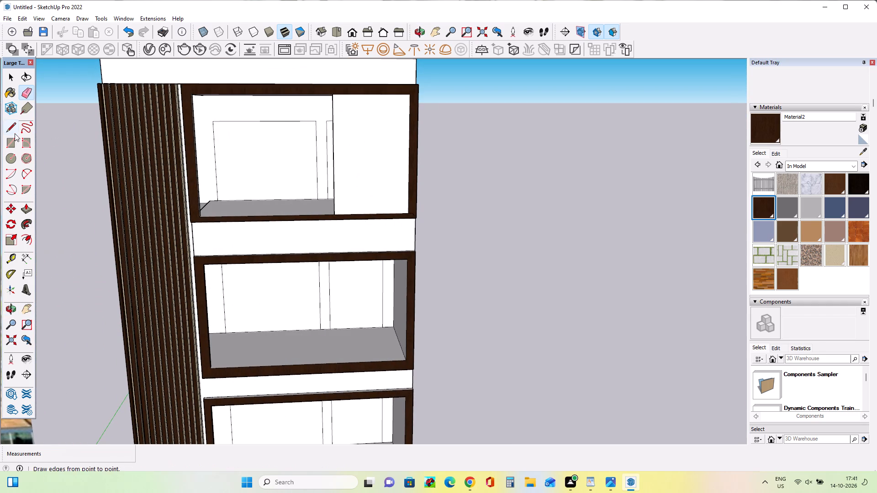
{"action": "left_click", "coordinate": [13, 137]}
{"action": "left_click", "coordinate": [337, 215]}
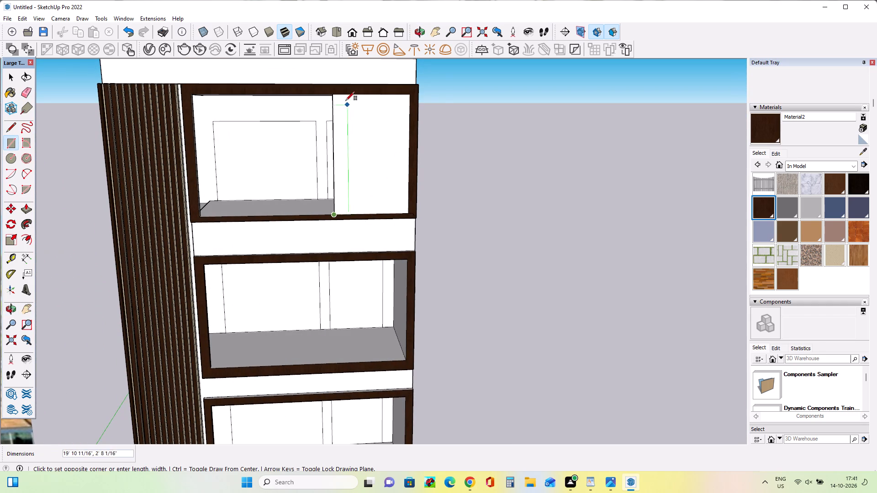
{"action": "scroll", "coordinate": [345, 94], "scroll_direction": "up", "scroll_amount": 3}
{"action": "left_click", "coordinate": [334, 94]}
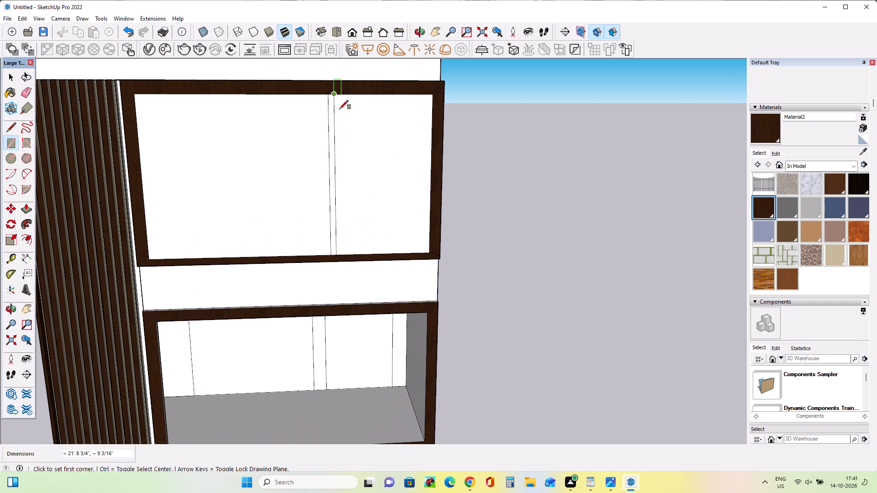
Draw a second narrow rectangle about 11 3/16" by 21' 8 3/4" on the panel, a small gap from the first strip.
{"action": "middle_click_drag", "start_coordinate": [365, 194], "coordinate": [314, 196]}
{"action": "scroll", "coordinate": [334, 246], "scroll_direction": "up", "scroll_amount": 3}
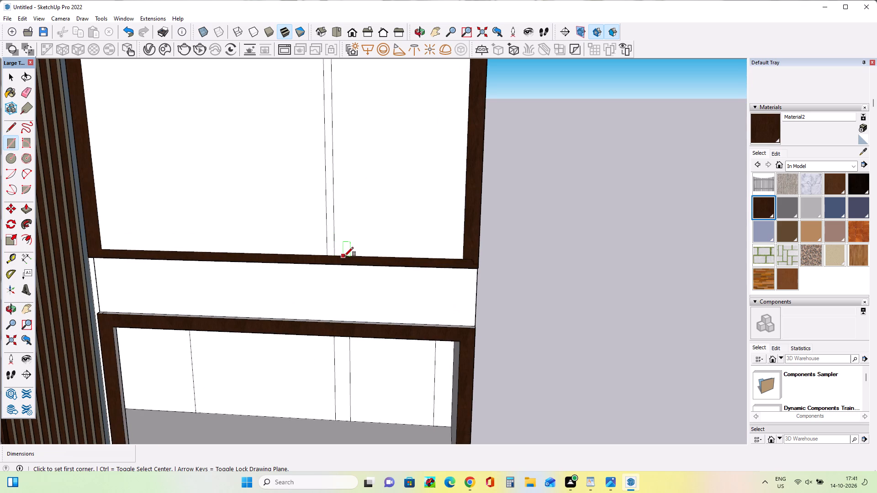
{"action": "left_click", "coordinate": [344, 254]}
{"action": "scroll", "coordinate": [343, 167], "scroll_direction": "down", "scroll_amount": 7}
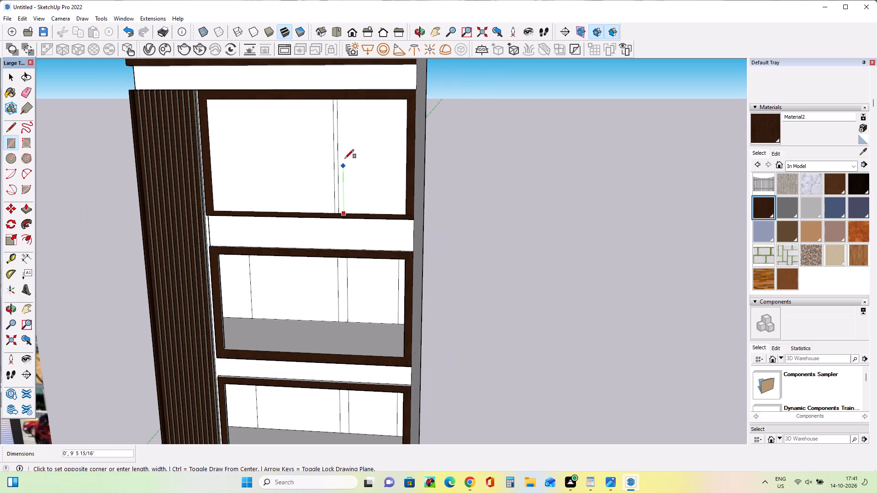
{"action": "scroll", "coordinate": [346, 110], "scroll_direction": "up", "scroll_amount": 3}
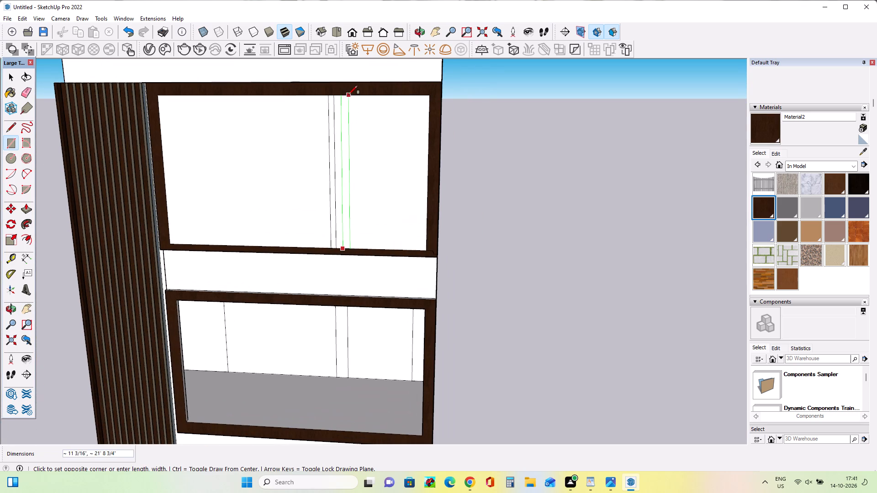
{"action": "left_click", "coordinate": [347, 92]}
Delete the large face beside the strips to open up the window side of the topmost opening.
{"action": "middle_click_drag", "start_coordinate": [375, 190], "coordinate": [391, 185]}
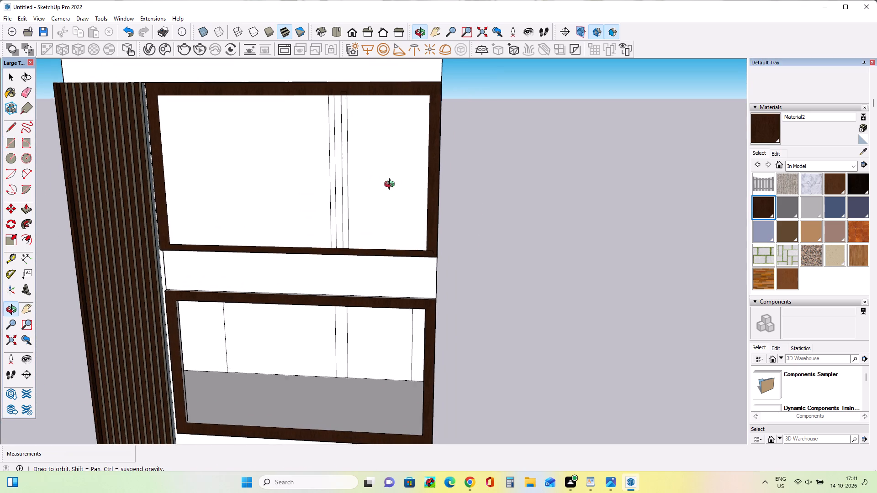
{"action": "middle_click_drag", "start_coordinate": [391, 185], "coordinate": [407, 180]}
{"action": "left_click", "coordinate": [15, 73]}
{"action": "left_click", "coordinate": [283, 185]}
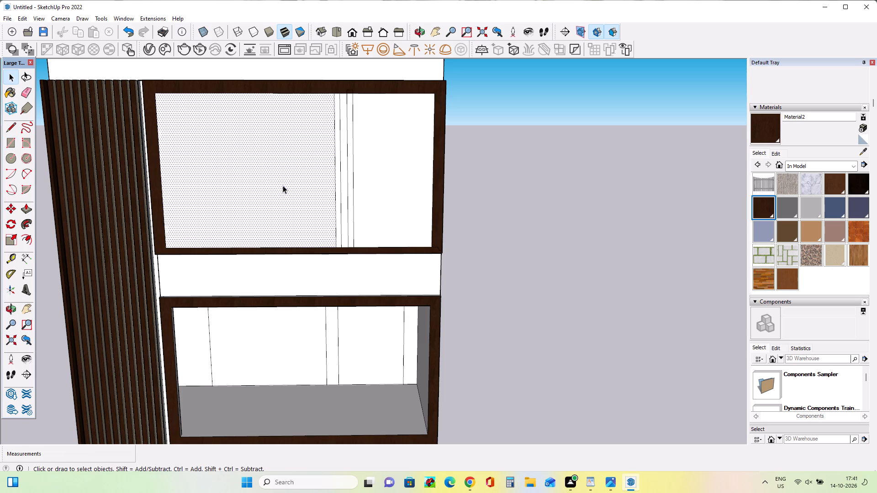
{"action": "key", "text": "Delete"}
Examine the topmost opening and the whole facade beside the reference image.
{"action": "middle_click_drag", "start_coordinate": [353, 197], "coordinate": [345, 195]}
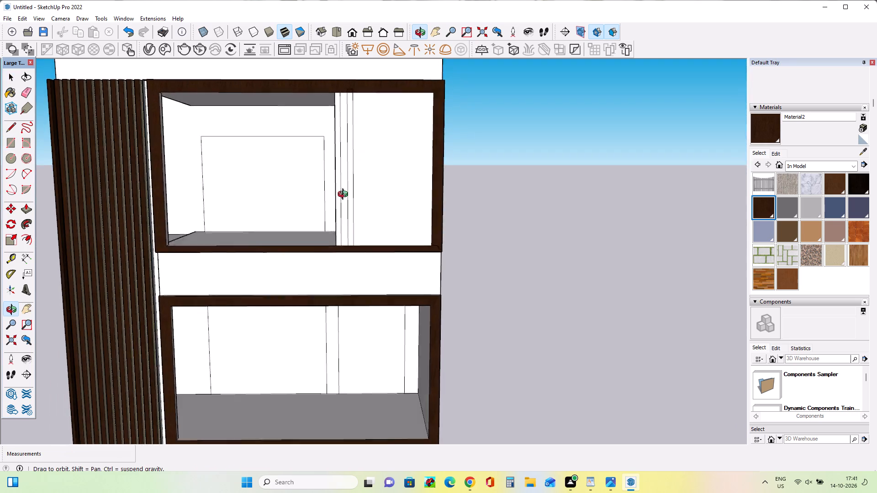
{"action": "middle_click_drag", "start_coordinate": [345, 195], "coordinate": [343, 198]}
{"action": "scroll", "coordinate": [392, 248], "scroll_direction": "up", "scroll_amount": 4}
{"action": "middle_click_drag", "start_coordinate": [391, 249], "coordinate": [382, 267]}
{"action": "scroll", "coordinate": [381, 232], "scroll_direction": "down", "scroll_amount": 3}
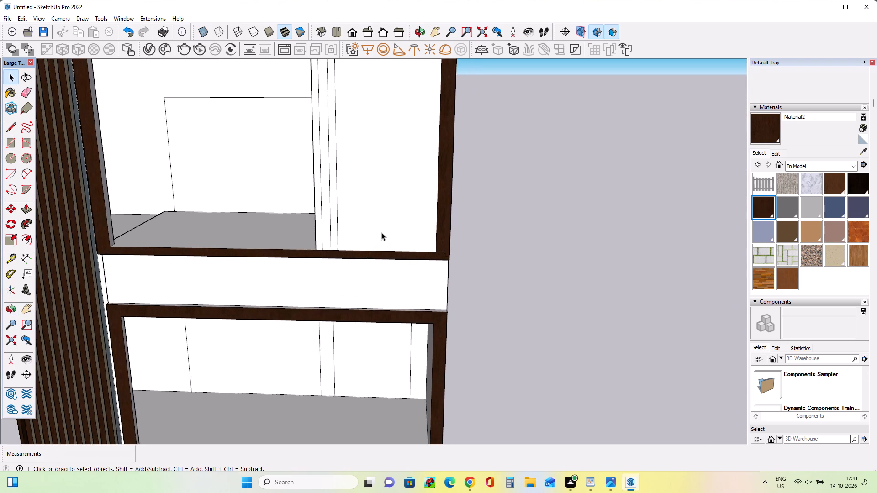
{"action": "scroll", "coordinate": [381, 232], "scroll_direction": "down", "scroll_amount": 18}
{"action": "scroll", "coordinate": [398, 261], "scroll_direction": "up", "scroll_amount": 5}
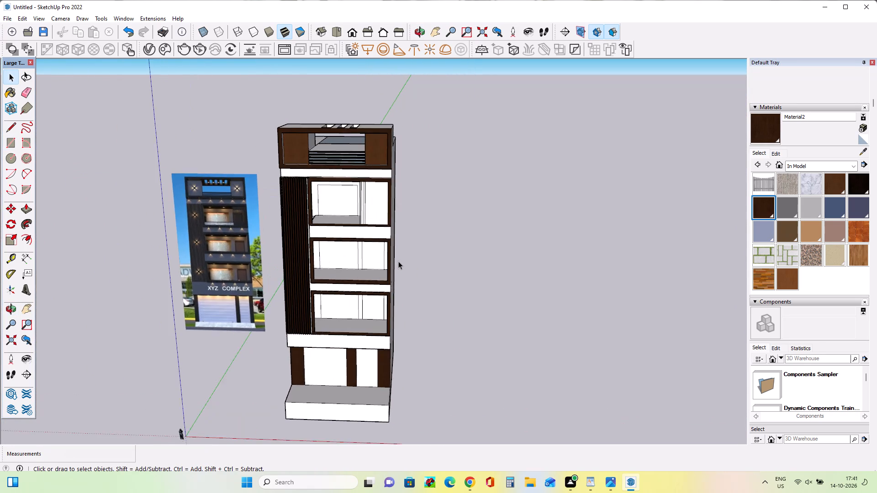
{"action": "scroll", "coordinate": [398, 261], "scroll_direction": "up", "scroll_amount": 3}
{"action": "scroll", "coordinate": [398, 261], "scroll_direction": "down", "scroll_amount": 3}
{"action": "middle_click_drag", "start_coordinate": [394, 283], "coordinate": [402, 246]}
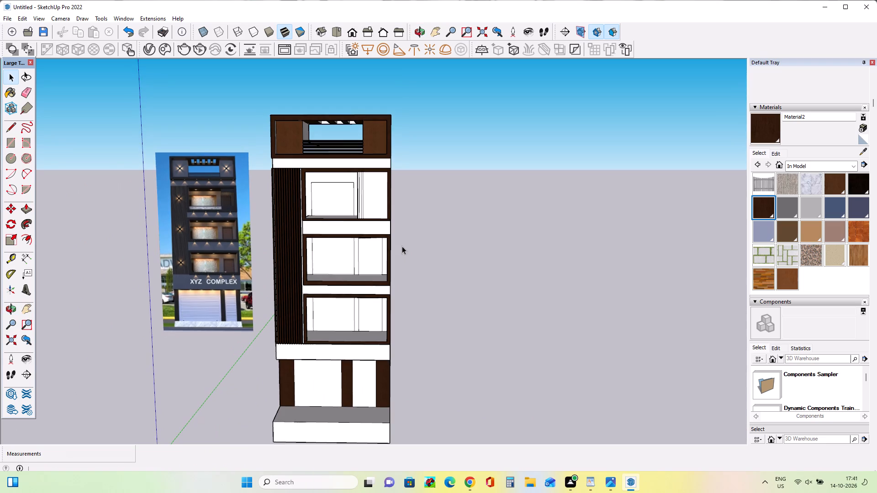
Paint the topmost opening's wide panel and the gap between its two narrow strips with Quartz Light Brown.
{"action": "scroll", "coordinate": [375, 241], "scroll_direction": "up", "scroll_amount": 8}
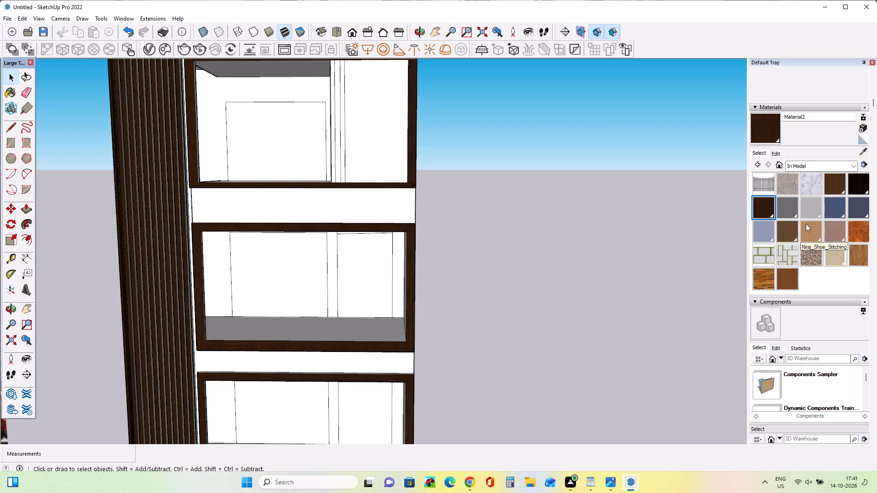
{"action": "left_click", "coordinate": [833, 254]}
{"action": "left_click", "coordinate": [376, 142]}
{"action": "scroll", "coordinate": [334, 146], "scroll_direction": "up", "scroll_amount": 4}
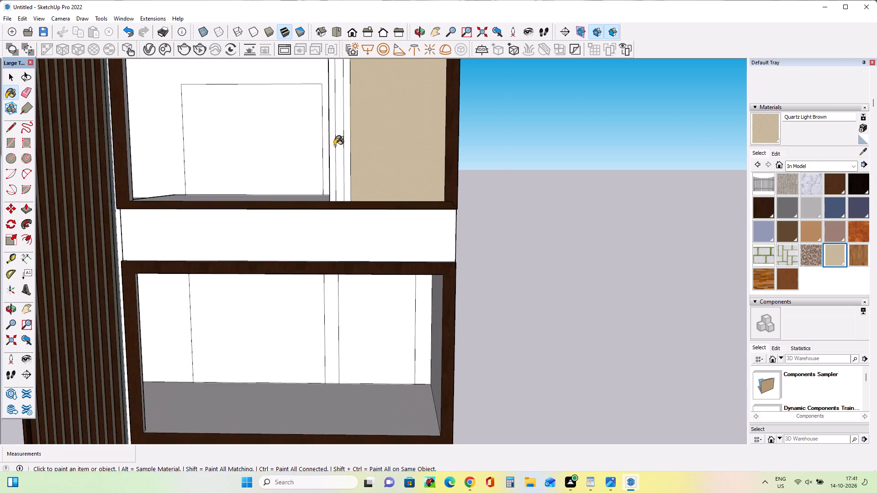
{"action": "scroll", "coordinate": [334, 146], "scroll_direction": "up", "scroll_amount": 3}
{"action": "middle_click_drag", "start_coordinate": [362, 183], "coordinate": [370, 196]}
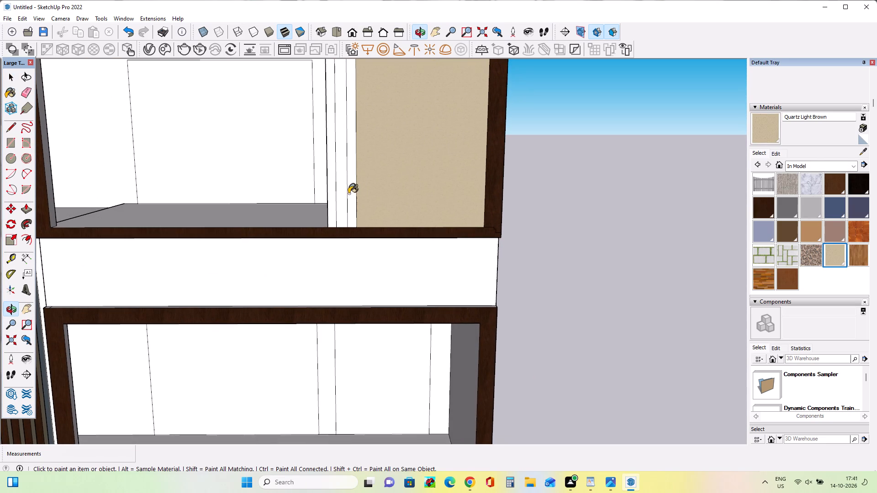
{"action": "left_click", "coordinate": [340, 190]}
Push/Pull the white strip next to the wide Quartz Light Brown panel outward about 1' 3 5/16".
{"action": "scroll", "coordinate": [389, 193], "scroll_direction": "down", "scroll_amount": 4}
{"action": "middle_click_drag", "start_coordinate": [425, 193], "coordinate": [385, 216]}
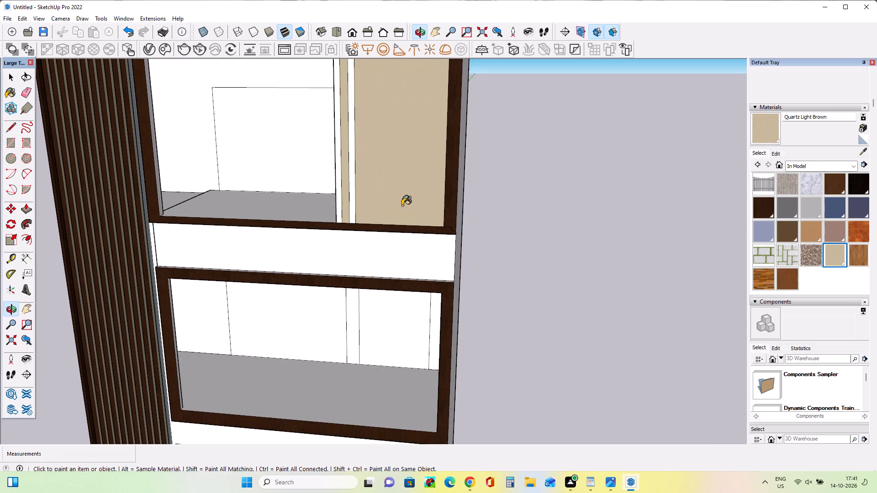
{"action": "scroll", "coordinate": [399, 195], "scroll_direction": "down", "scroll_amount": 1}
{"action": "left_click", "coordinate": [6, 81]}
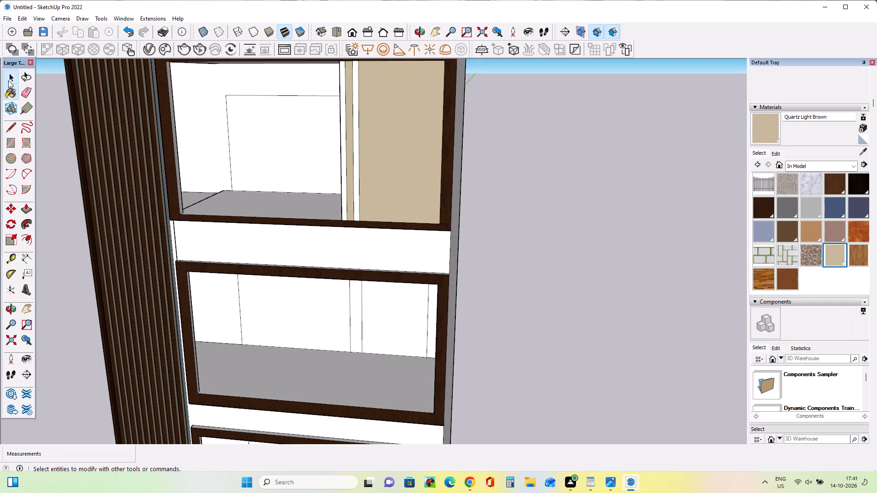
{"action": "left_click", "coordinate": [355, 185]}
{"action": "scroll", "coordinate": [356, 189], "scroll_direction": "up", "scroll_amount": 3, "text": "ctrl"}
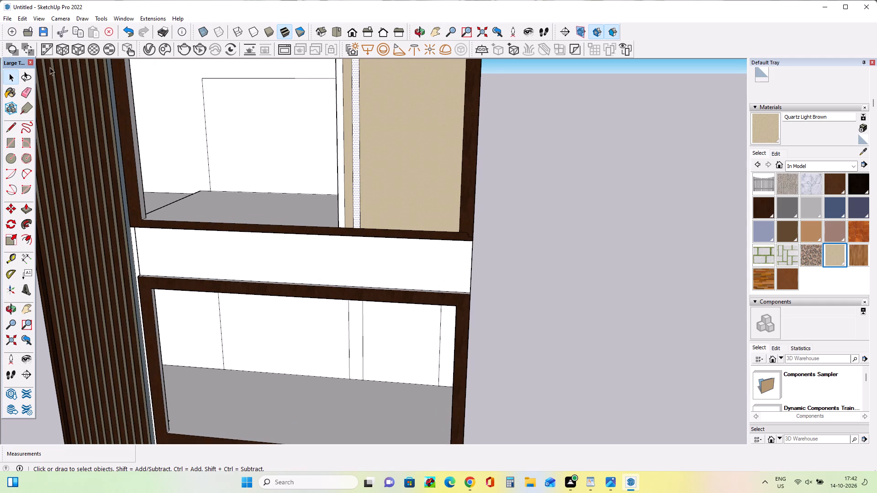
{"action": "left_click", "coordinate": [28, 210]}
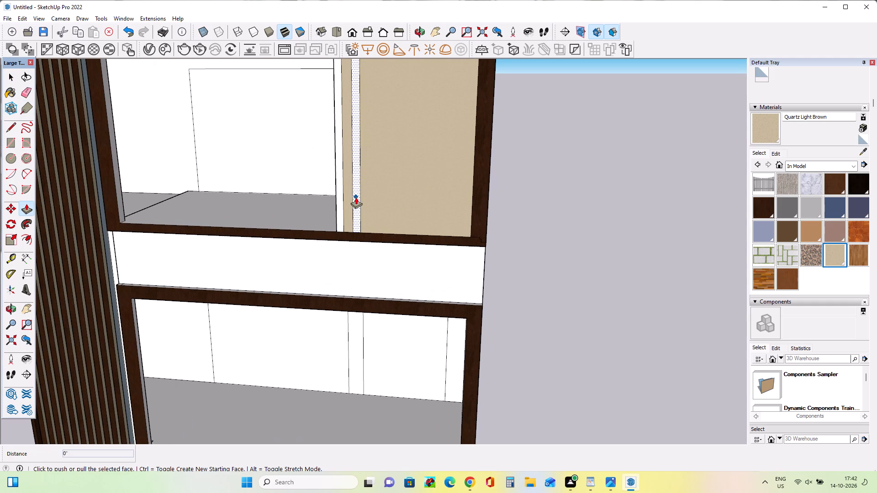
{"action": "left_click", "coordinate": [356, 197]}
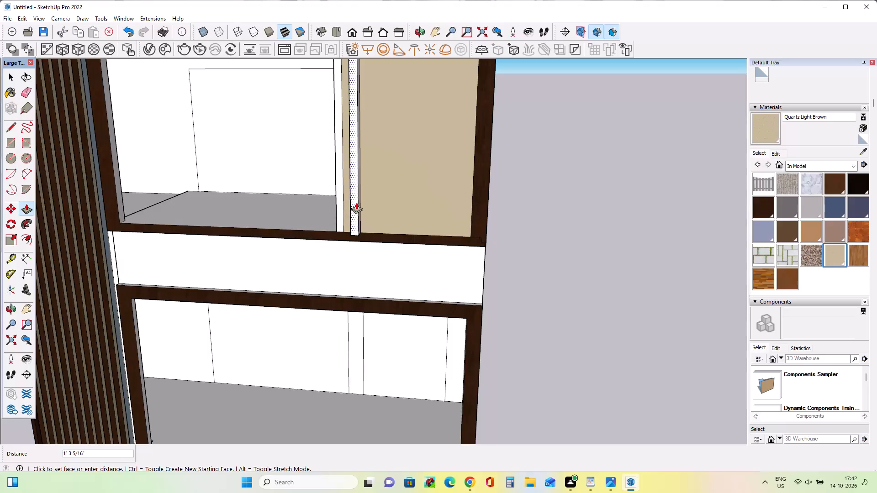
{"action": "left_click", "coordinate": [356, 202]}
Push/Pull the other white strip, beside the open window side, outward 1' 3 5/16" to match the first strip.
{"action": "middle_click_drag", "start_coordinate": [411, 196], "coordinate": [392, 205]}
{"action": "scroll", "coordinate": [329, 200], "scroll_direction": "up", "scroll_amount": 1}
{"action": "left_click", "coordinate": [329, 199]}
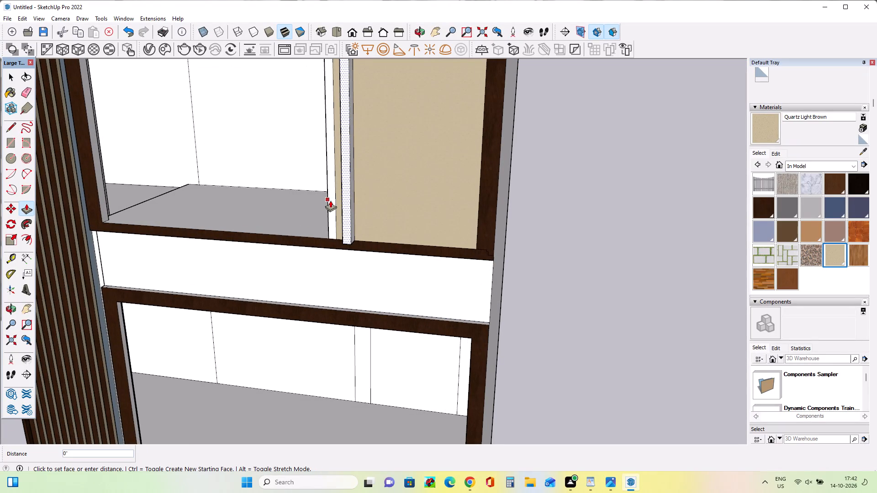
{"action": "key", "text": "Escape"}
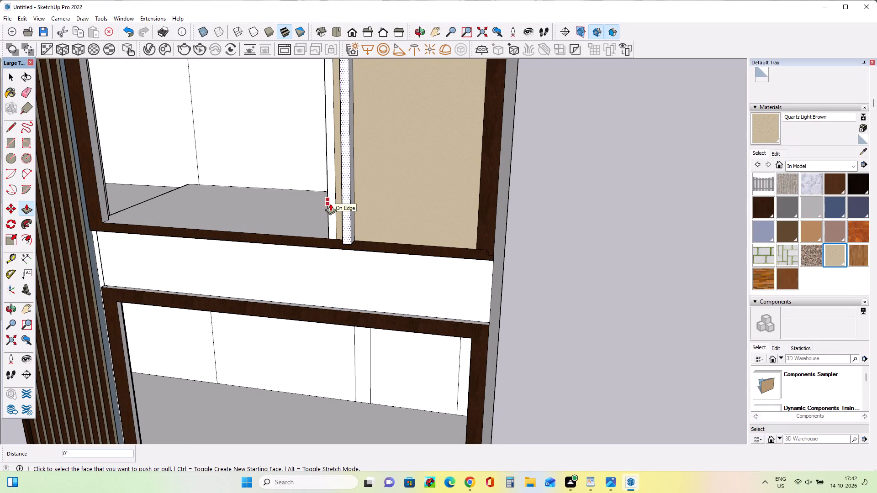
{"action": "middle_click_drag", "start_coordinate": [368, 176], "coordinate": [427, 180]}
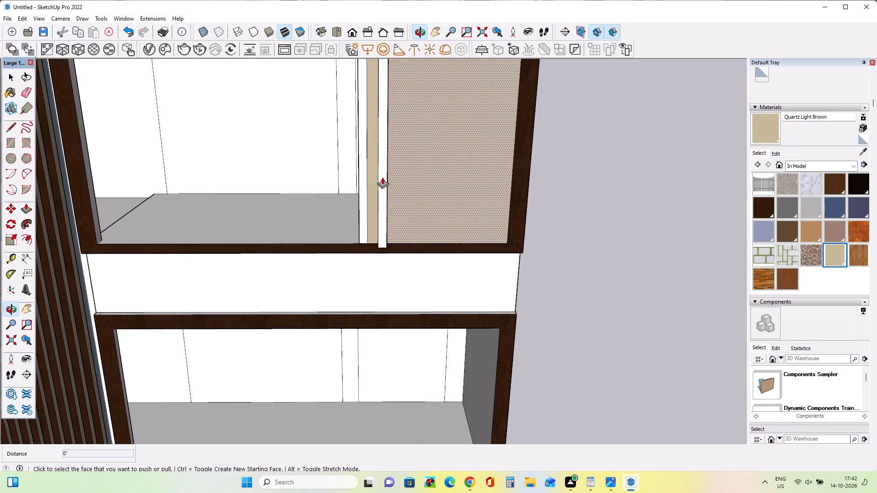
{"action": "left_click", "coordinate": [365, 195]}
{"action": "left_click", "coordinate": [387, 199]}
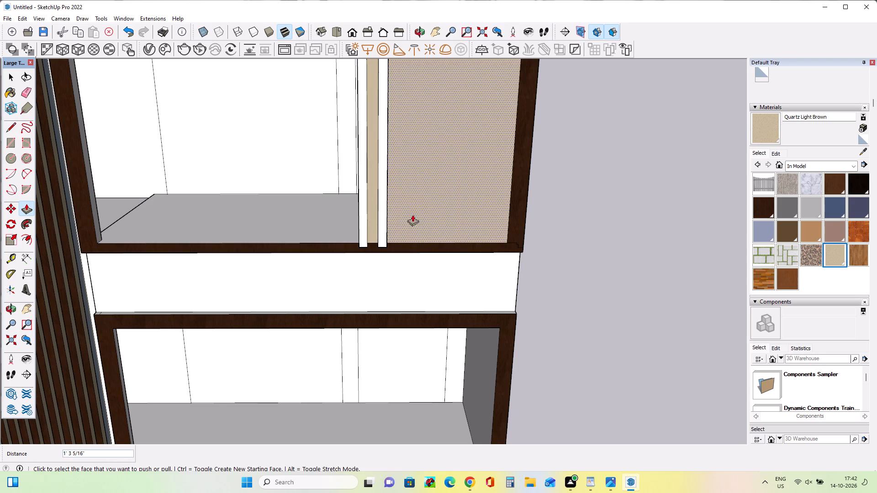
{"action": "middle_click_drag", "start_coordinate": [416, 210], "coordinate": [412, 195]}
{"action": "scroll", "coordinate": [377, 197], "scroll_direction": "up", "scroll_amount": 2}
{"action": "middle_click_drag", "start_coordinate": [375, 198], "coordinate": [449, 201]}
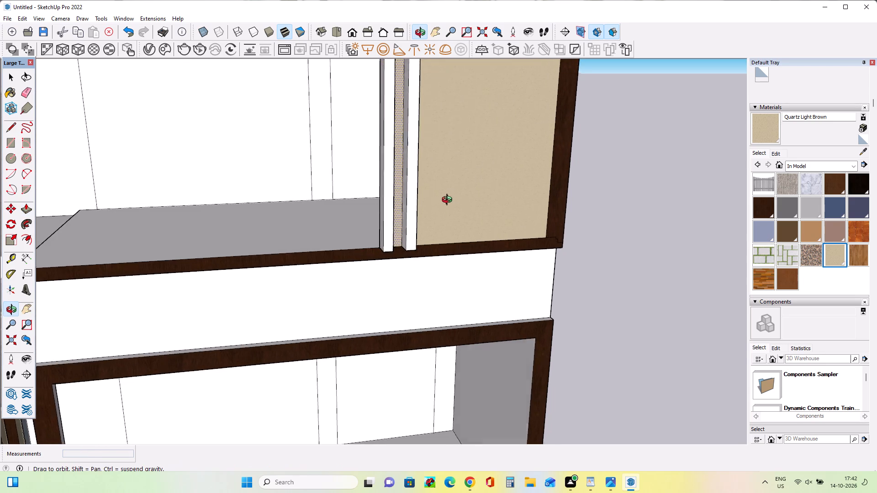
{"action": "middle_click_drag", "start_coordinate": [449, 201], "coordinate": [341, 217]}
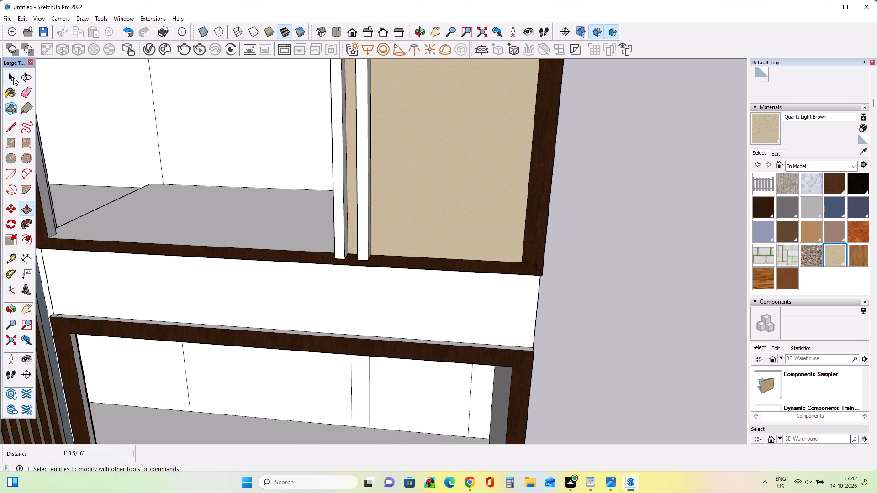
{"action": "left_click", "coordinate": [13, 77]}
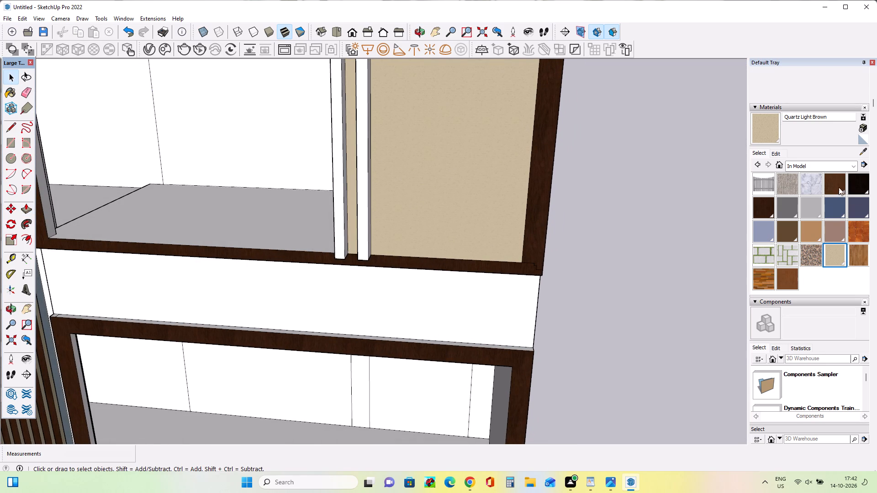
Paint the front and side faces of the topmost opening's two projecting strips with the dark brown wood Material2.
{"action": "left_click", "coordinate": [766, 211]}
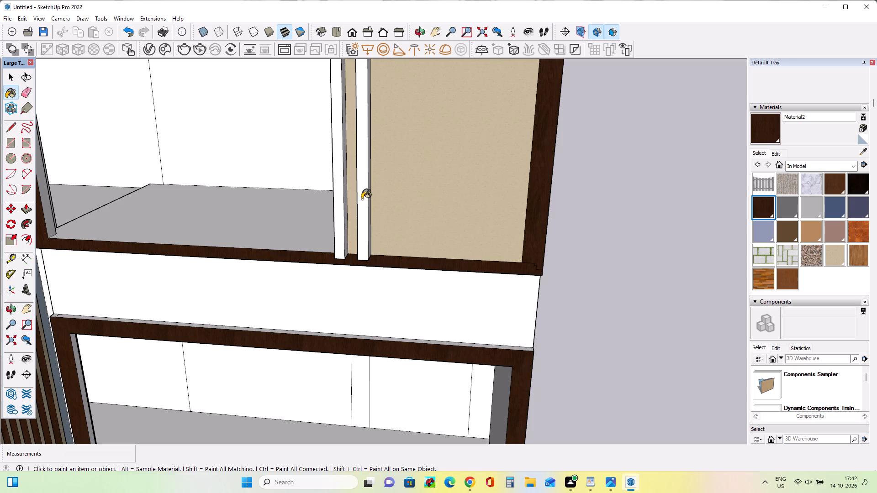
{"action": "left_click", "coordinate": [362, 199]}
{"action": "scroll", "coordinate": [391, 186], "scroll_direction": "up", "scroll_amount": 1}
{"action": "middle_click_drag", "start_coordinate": [391, 186], "coordinate": [328, 185]}
{"action": "left_click", "coordinate": [328, 189]}
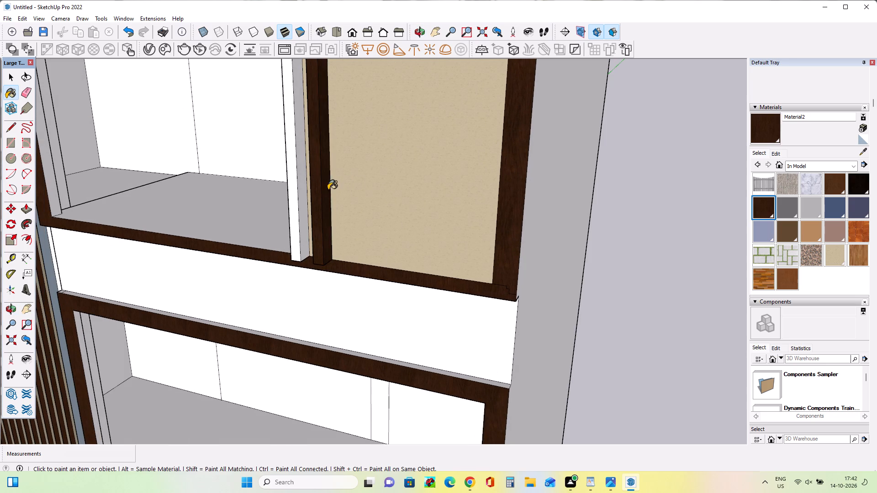
{"action": "middle_click_drag", "start_coordinate": [339, 186], "coordinate": [588, 160]}
{"action": "left_click", "coordinate": [501, 173]}
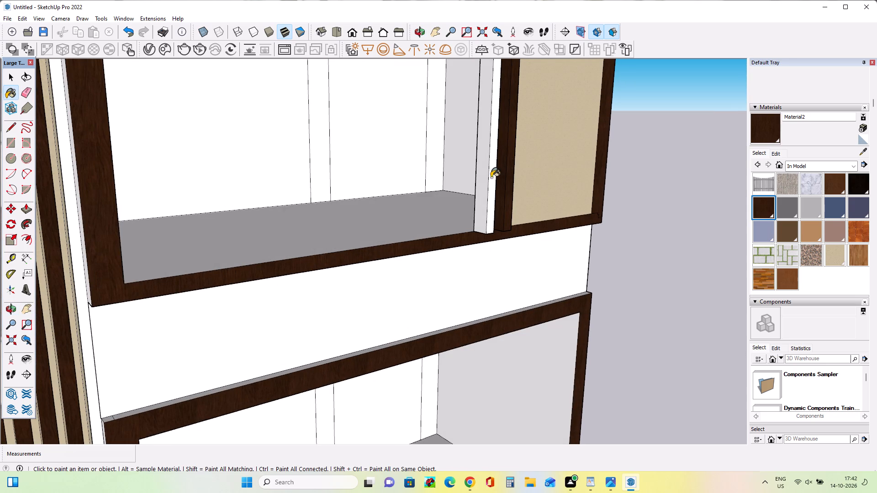
{"action": "left_click", "coordinate": [483, 182]}
{"action": "left_click", "coordinate": [489, 182]}
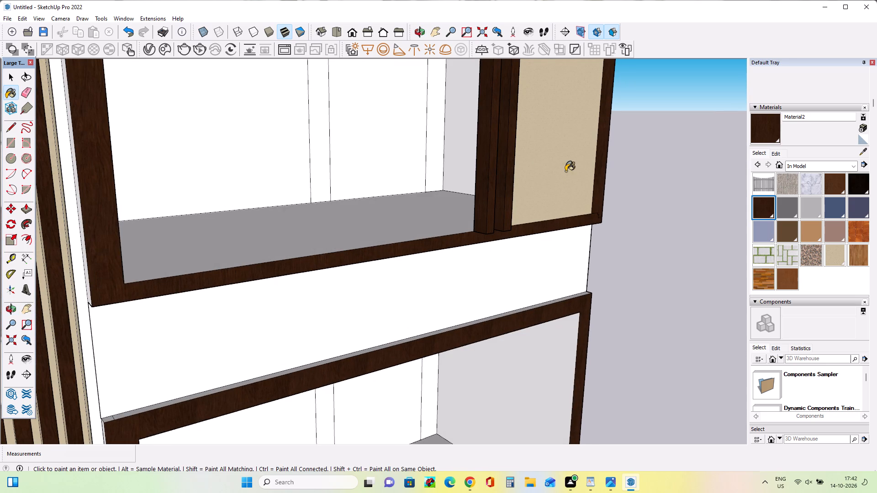
{"action": "middle_click_drag", "start_coordinate": [564, 171], "coordinate": [384, 173]}
{"action": "middle_click_drag", "start_coordinate": [422, 174], "coordinate": [325, 175]}
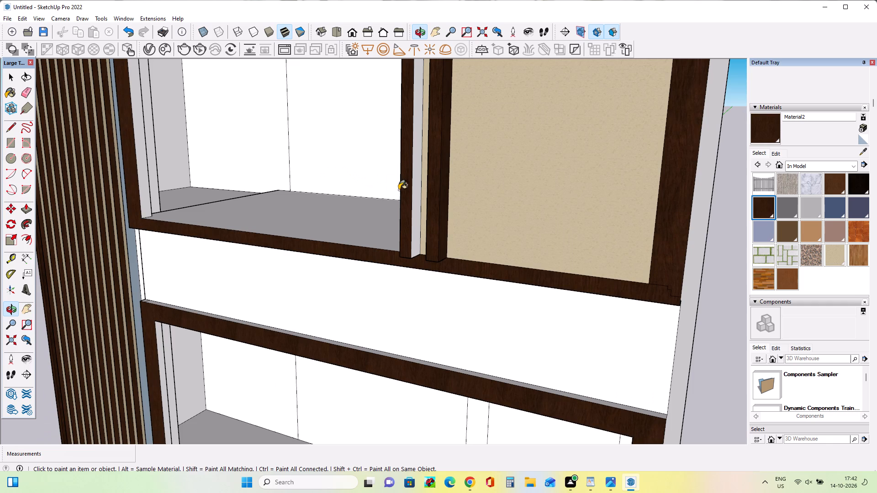
{"action": "left_click", "coordinate": [414, 193]}
Examine the topmost opening's painted strips and the whole facade beside the reference image.
{"action": "middle_click_drag", "start_coordinate": [378, 181], "coordinate": [469, 182]}
{"action": "scroll", "coordinate": [469, 182], "scroll_direction": "down", "scroll_amount": 8}
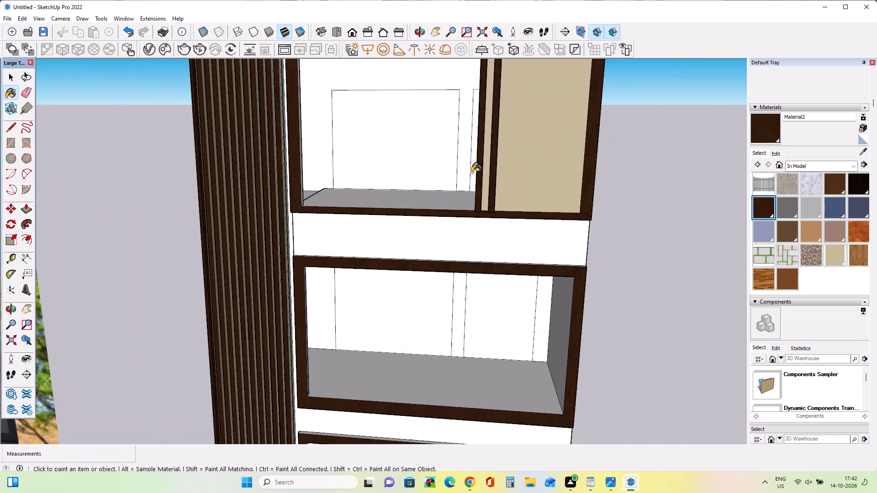
{"action": "scroll", "coordinate": [472, 170], "scroll_direction": "down", "scroll_amount": 8}
{"action": "middle_click_drag", "start_coordinate": [499, 164], "coordinate": [530, 146]}
{"action": "scroll", "coordinate": [507, 164], "scroll_direction": "up", "scroll_amount": 1}
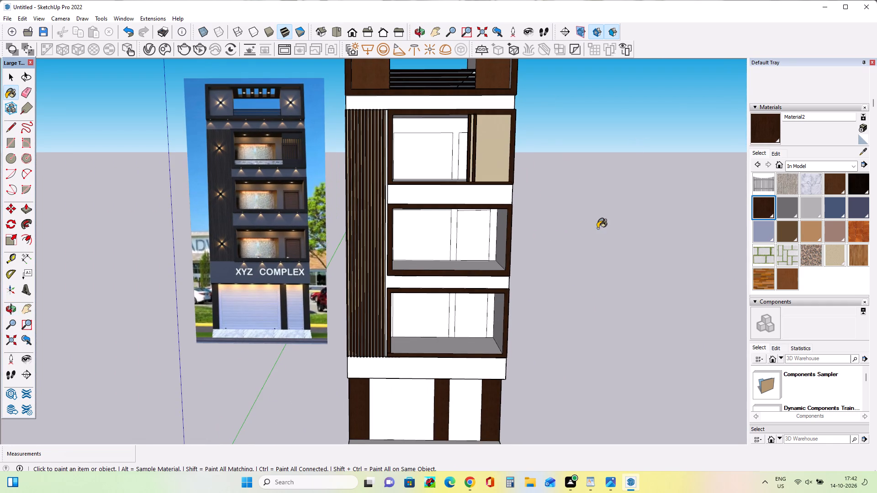
{"action": "scroll", "coordinate": [524, 181], "scroll_direction": "up", "scroll_amount": 3}
{"action": "scroll", "coordinate": [474, 163], "scroll_direction": "up", "scroll_amount": 7}
{"action": "middle_click_drag", "start_coordinate": [517, 187], "coordinate": [508, 207]}
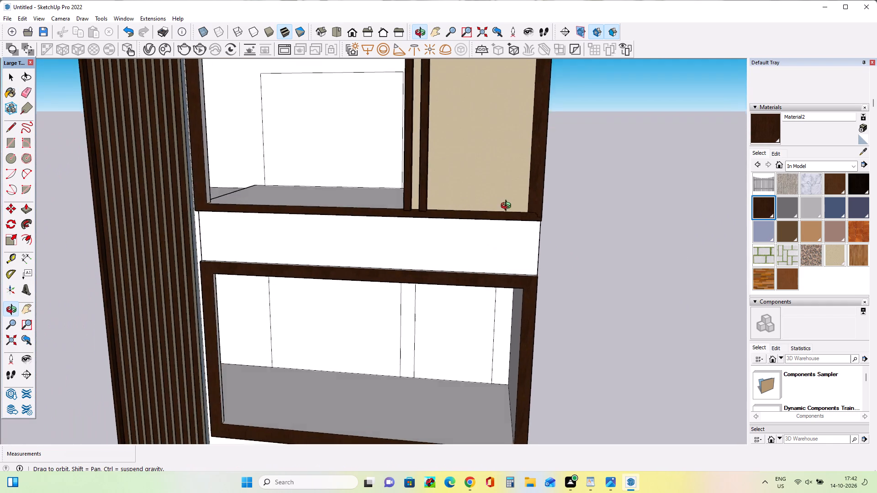
{"action": "middle_click_drag", "start_coordinate": [508, 207], "coordinate": [524, 211]}
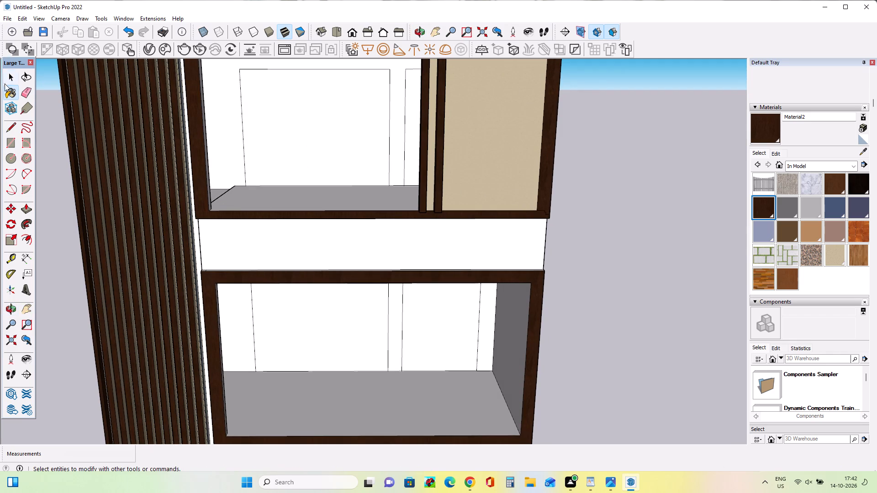
Select the front and side faces of the dark strip beside the wide beige panel, plus its vertical and lower edges.
{"action": "left_click", "coordinate": [9, 81]}
{"action": "left_click", "coordinate": [437, 203]}
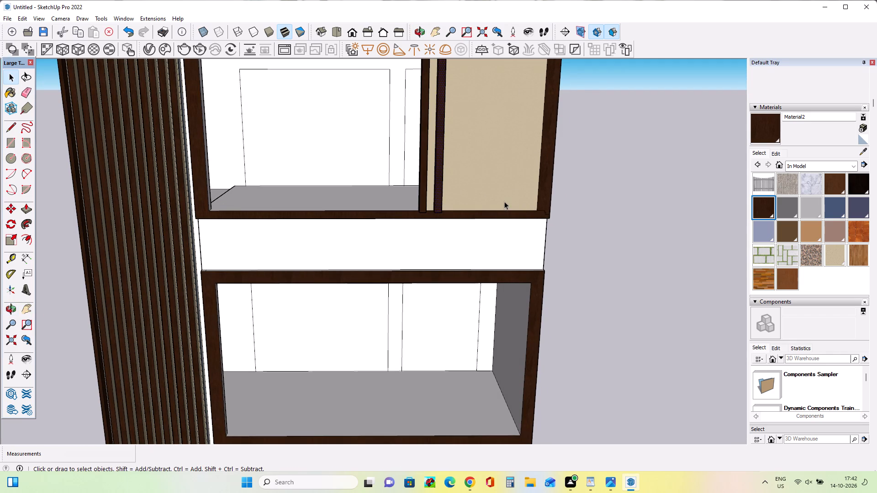
{"action": "scroll", "coordinate": [504, 201], "scroll_direction": "up", "scroll_amount": 3}
{"action": "middle_click_drag", "start_coordinate": [514, 208], "coordinate": [385, 226]}
{"action": "left_click", "coordinate": [361, 210], "text": "ctrl"}
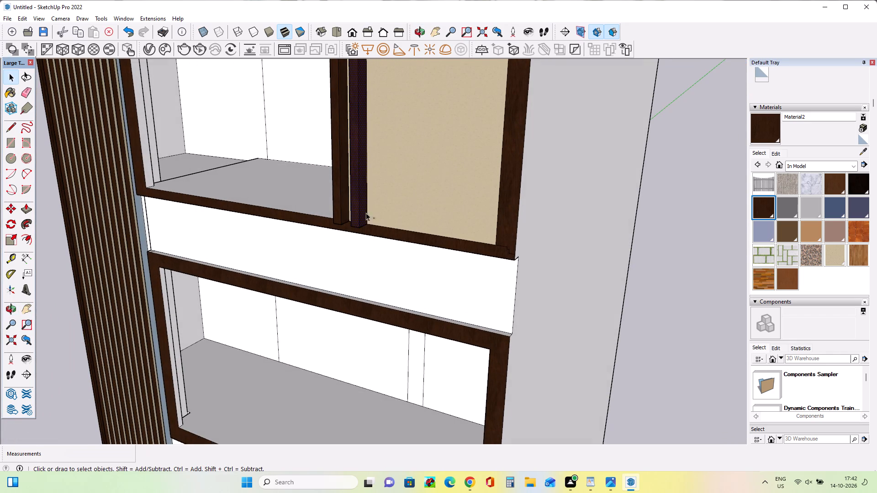
{"action": "left_click", "coordinate": [358, 215], "text": "ctrl"}
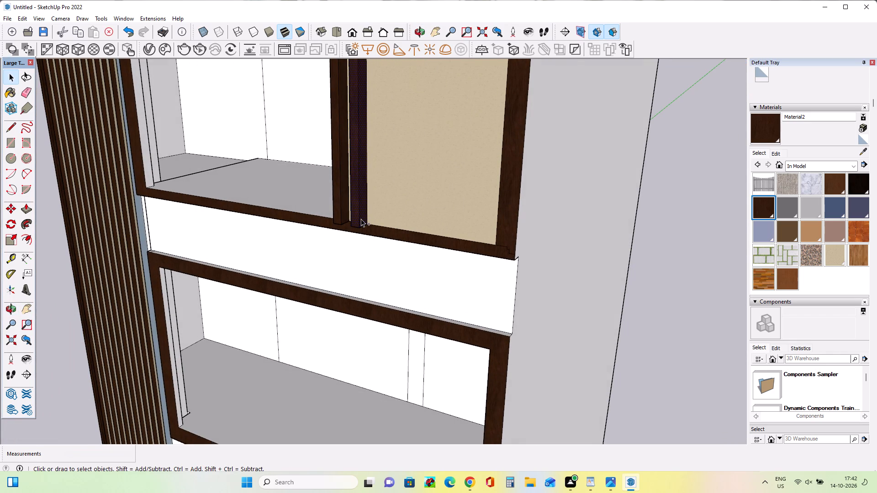
{"action": "left_click", "coordinate": [361, 219], "text": "ctrl"}
{"action": "scroll", "coordinate": [360, 219], "scroll_direction": "up", "scroll_amount": 8, "text": "ctrl"}
{"action": "left_click", "coordinate": [358, 220], "text": "ctrl"}
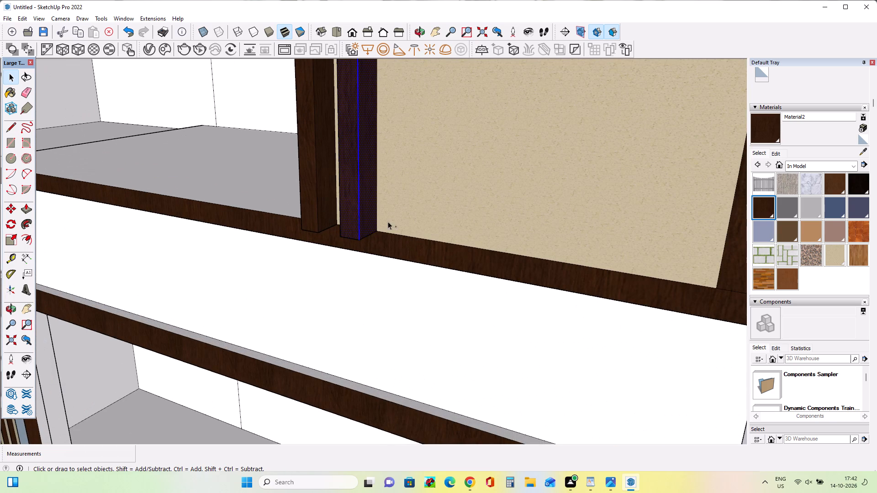
{"action": "left_click", "coordinate": [377, 227], "text": "ctrl"}
{"action": "left_click", "coordinate": [373, 232], "text": "ctrl"}
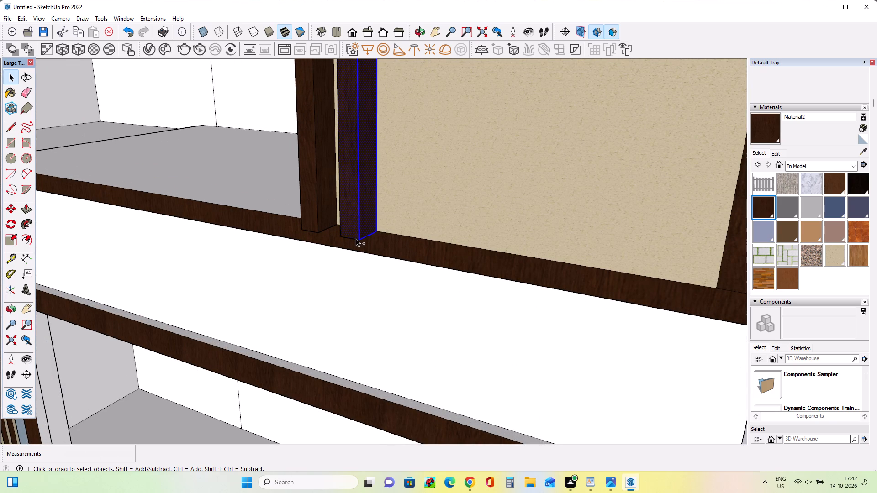
{"action": "left_click", "coordinate": [356, 238], "text": "ctrl"}
{"action": "middle_click_drag", "start_coordinate": [347, 237], "coordinate": [483, 251], "text": "ctrl"}
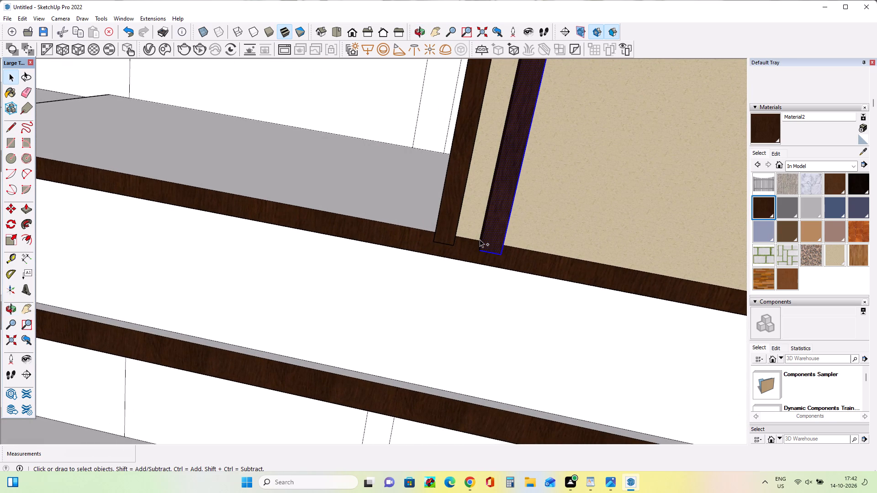
{"action": "left_click", "coordinate": [481, 242], "text": "ctrl"}
{"action": "scroll", "coordinate": [479, 236], "scroll_direction": "up", "scroll_amount": 6, "text": "ctrl"}
{"action": "middle_click_drag", "start_coordinate": [528, 243], "coordinate": [544, 248], "text": "ctrl"}
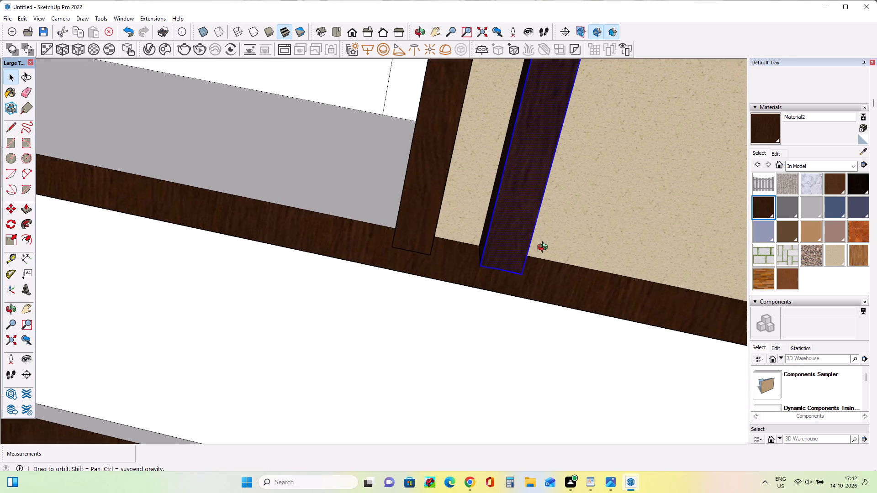
{"action": "middle_click_drag", "start_coordinate": [544, 248], "coordinate": [587, 258], "text": "ctrl"}
{"action": "left_click", "coordinate": [475, 231], "text": "ctrl"}
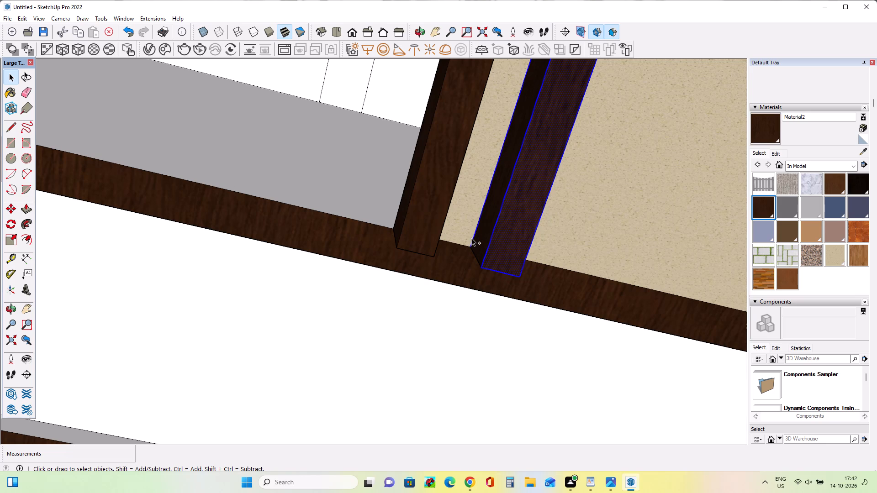
{"action": "left_click", "coordinate": [476, 256], "text": "ctrl"}
{"action": "left_click", "coordinate": [482, 244], "text": "ctrl"}
{"action": "middle_click_drag", "start_coordinate": [560, 250], "coordinate": [479, 227], "text": "ctrl"}
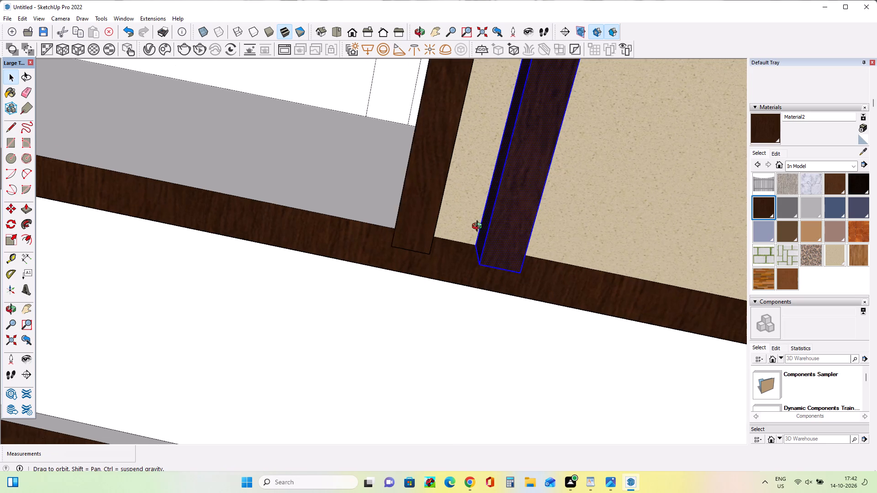
{"action": "middle_click_drag", "start_coordinate": [479, 227], "coordinate": [422, 229], "text": "ctrl"}
Add the same strip's top end face and its surrounding edges to the selection.
{"action": "scroll", "coordinate": [422, 229], "scroll_direction": "down", "scroll_amount": 10, "text": "ctrl"}
{"action": "scroll", "coordinate": [433, 233], "scroll_direction": "down", "scroll_amount": 11}
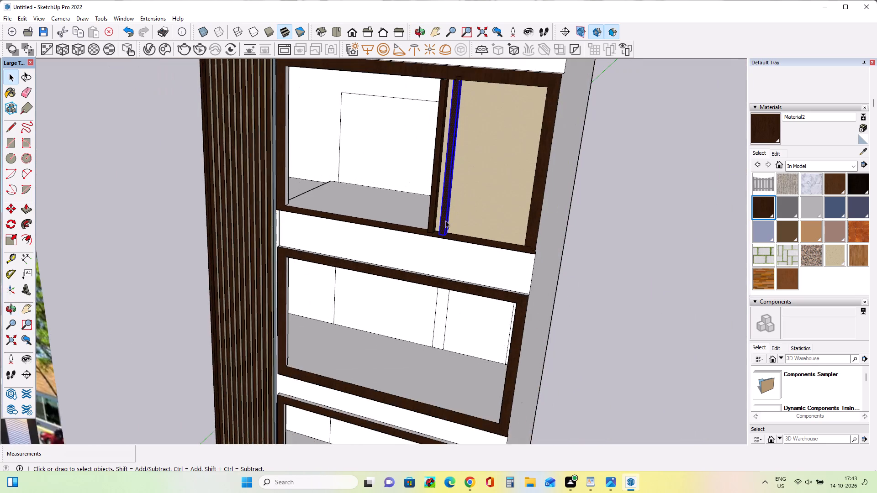
{"action": "scroll", "coordinate": [445, 220], "scroll_direction": "down", "scroll_amount": 3}
{"action": "scroll", "coordinate": [445, 220], "scroll_direction": "up", "scroll_amount": 1}
{"action": "scroll", "coordinate": [445, 220], "scroll_direction": "down", "scroll_amount": 1}
{"action": "scroll", "coordinate": [464, 113], "scroll_direction": "up", "scroll_amount": 15}
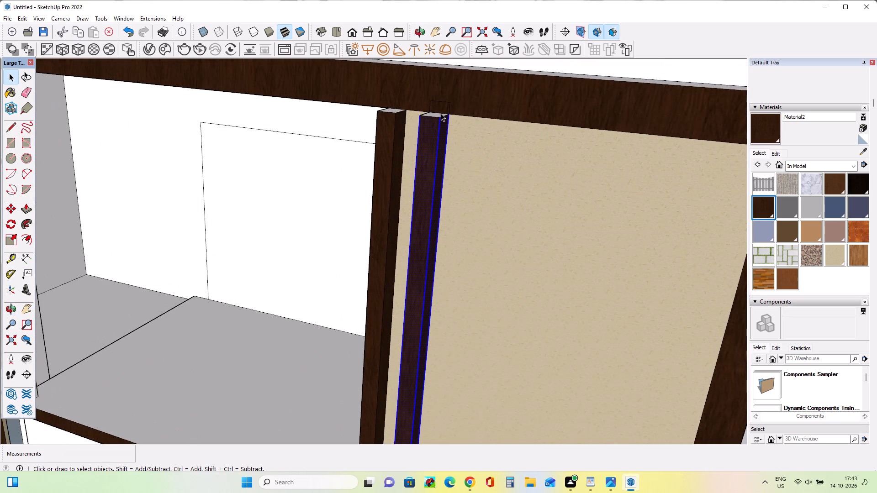
{"action": "left_click", "coordinate": [437, 114], "text": "ctrl"}
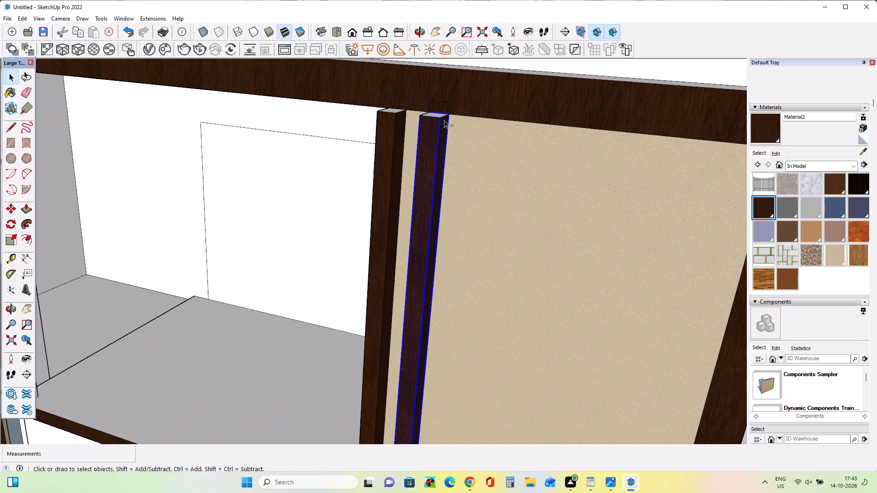
{"action": "left_click", "coordinate": [438, 117], "text": "ctrl"}
{"action": "scroll", "coordinate": [442, 114], "scroll_direction": "up", "scroll_amount": 3, "text": "ctrl"}
{"action": "middle_click_drag", "start_coordinate": [442, 115], "coordinate": [446, 171], "text": "ctrl"}
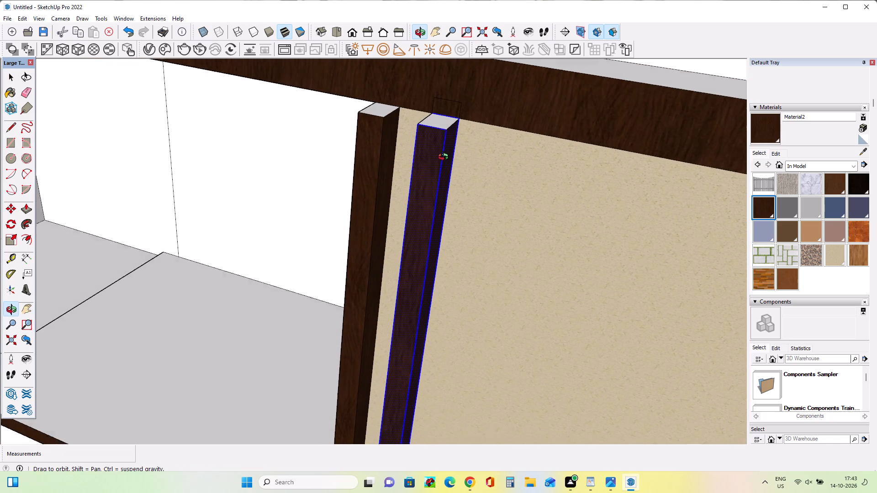
{"action": "left_click", "coordinate": [441, 124], "text": "ctrl"}
{"action": "left_click", "coordinate": [449, 129], "text": "ctrl"}
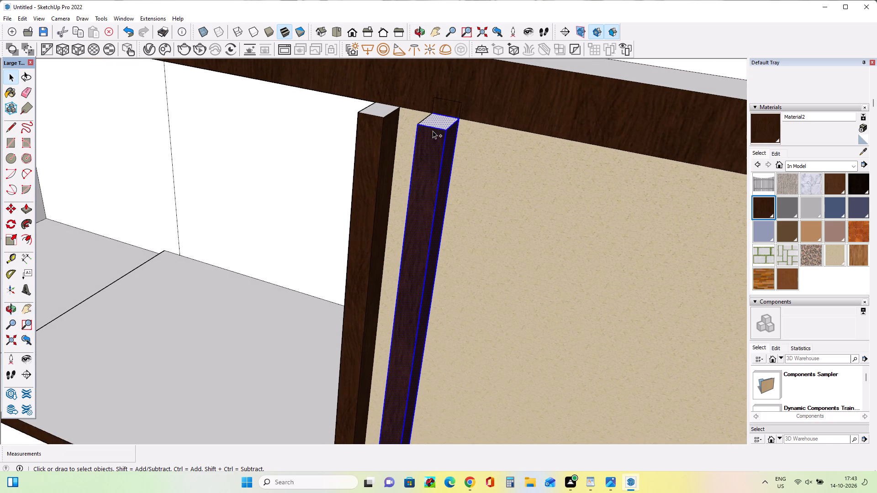
{"action": "middle_click_drag", "start_coordinate": [455, 144], "coordinate": [532, 158], "text": "ctrl"}
{"action": "scroll", "coordinate": [436, 128], "scroll_direction": "up", "scroll_amount": 6, "text": "ctrl"}
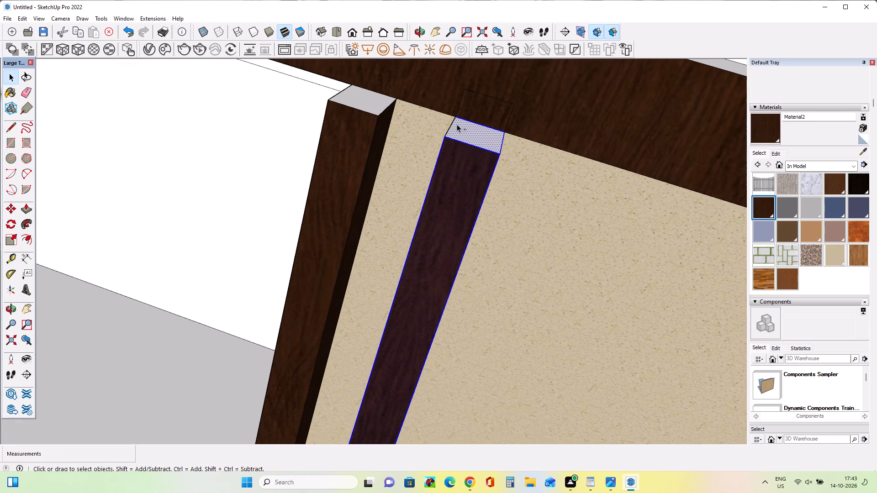
{"action": "left_click", "coordinate": [448, 130], "text": "ctrl"}
{"action": "scroll", "coordinate": [469, 126], "scroll_direction": "down", "scroll_amount": 7, "text": "ctrl"}
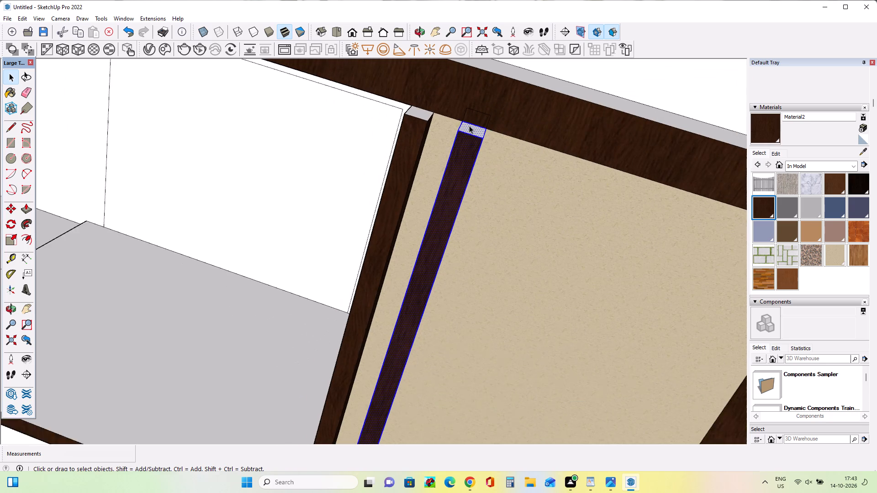
{"action": "scroll", "coordinate": [469, 126], "scroll_direction": "down", "scroll_amount": 9, "text": "ctrl"}
{"action": "scroll", "coordinate": [469, 128], "scroll_direction": "up", "scroll_amount": 1}
{"action": "scroll", "coordinate": [469, 129], "scroll_direction": "down", "scroll_amount": 17}
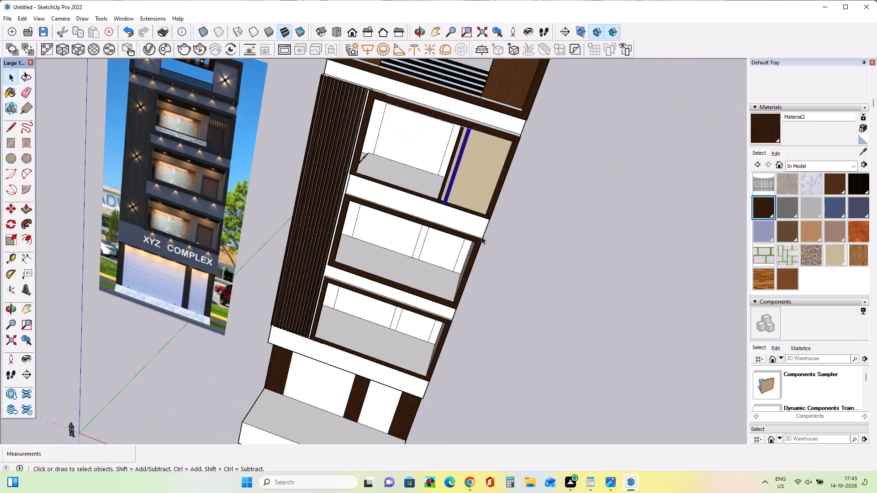
Add the strip's bottom end to the selection and move the strip 5 5/8" toward the other dark strip.
{"action": "middle_click_drag", "start_coordinate": [523, 307], "coordinate": [525, 183]}
{"action": "scroll", "coordinate": [433, 161], "scroll_direction": "up", "scroll_amount": 8}
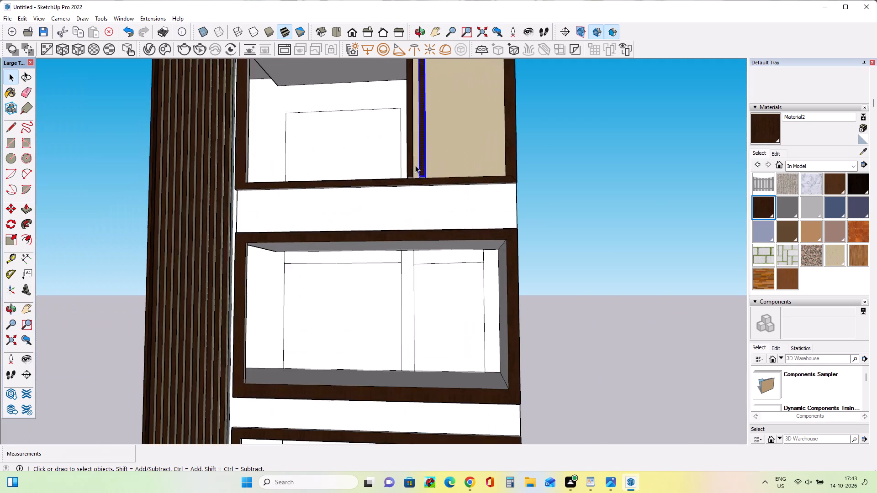
{"action": "scroll", "coordinate": [415, 165], "scroll_direction": "up", "scroll_amount": 8}
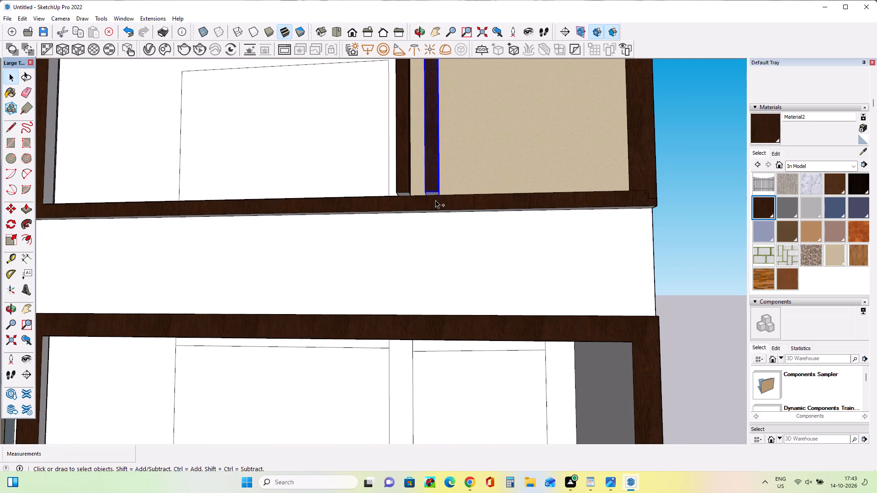
{"action": "left_click", "coordinate": [435, 199], "text": "ctrl"}
{"action": "left_click", "coordinate": [435, 197], "text": "ctrl"}
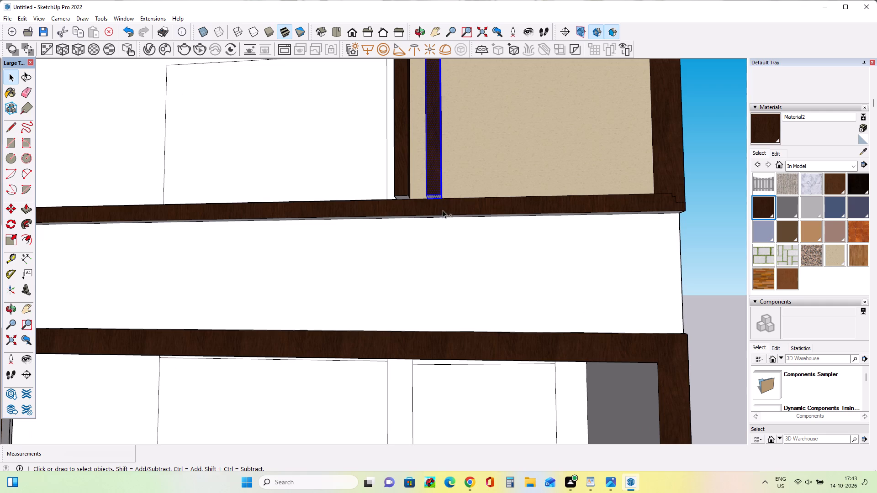
{"action": "left_click", "coordinate": [14, 208]}
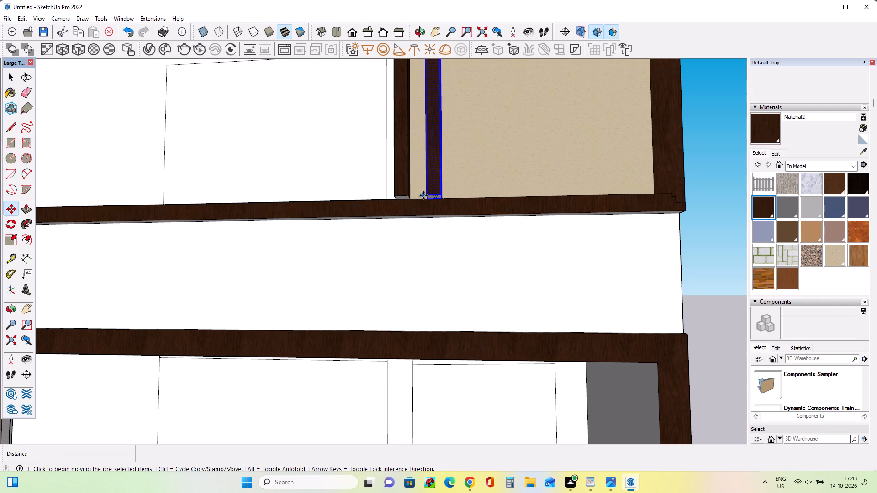
{"action": "left_click", "coordinate": [423, 195], "text": "ctrl"}
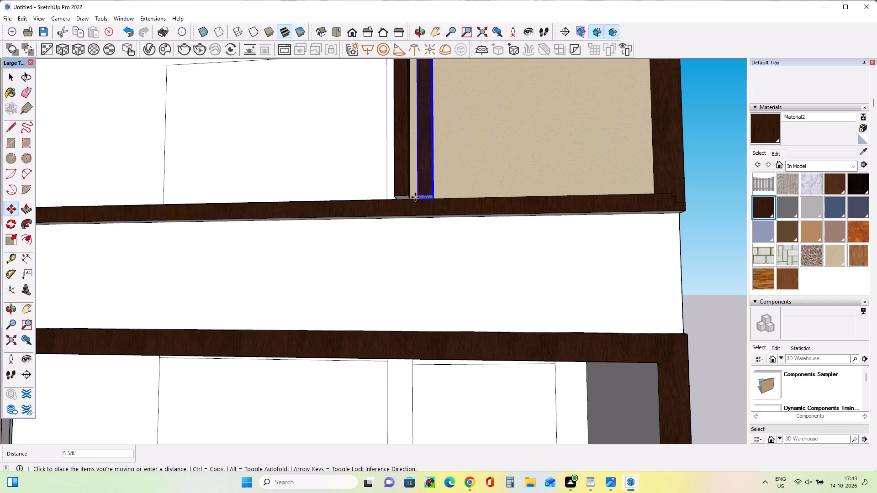
{"action": "left_click", "coordinate": [415, 197], "text": "ctrl"}
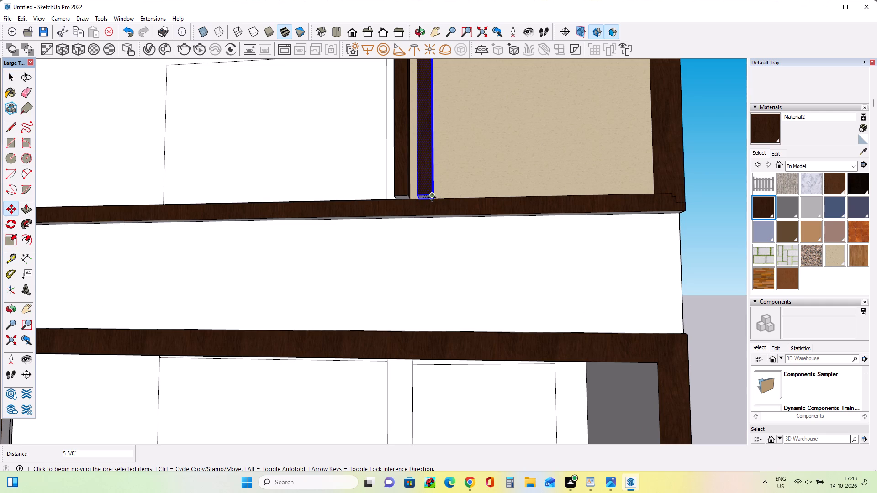
Copy the selected dark strip about 1' 9 7/16" onto the wide beige panel as a third vertical strip.
{"action": "left_click", "coordinate": [429, 197]}
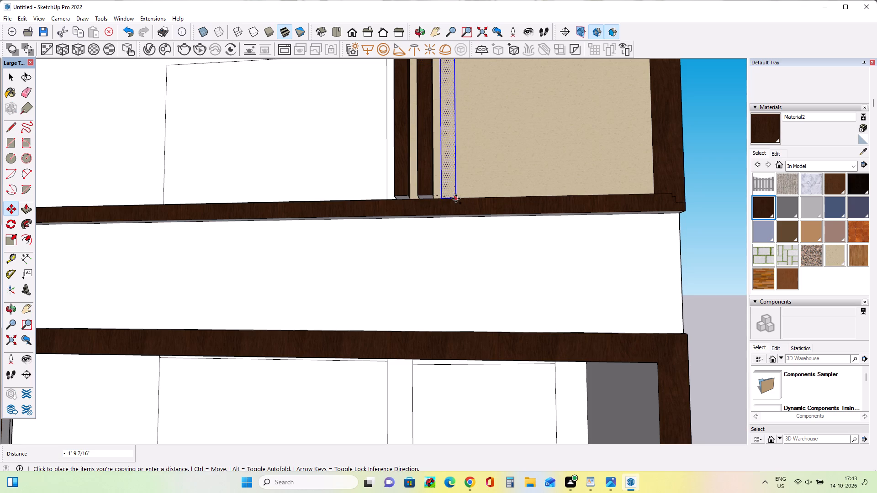
{"action": "left_click", "coordinate": [456, 199]}
{"action": "middle_click_drag", "start_coordinate": [448, 224], "coordinate": [447, 357]}
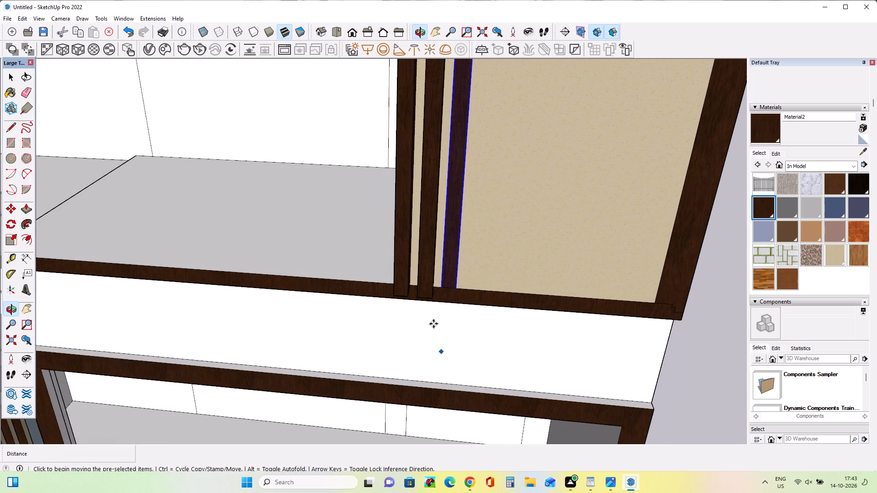
{"action": "scroll", "coordinate": [430, 288], "scroll_direction": "down", "scroll_amount": 10}
{"action": "middle_click_drag", "start_coordinate": [458, 203], "coordinate": [479, 176]}
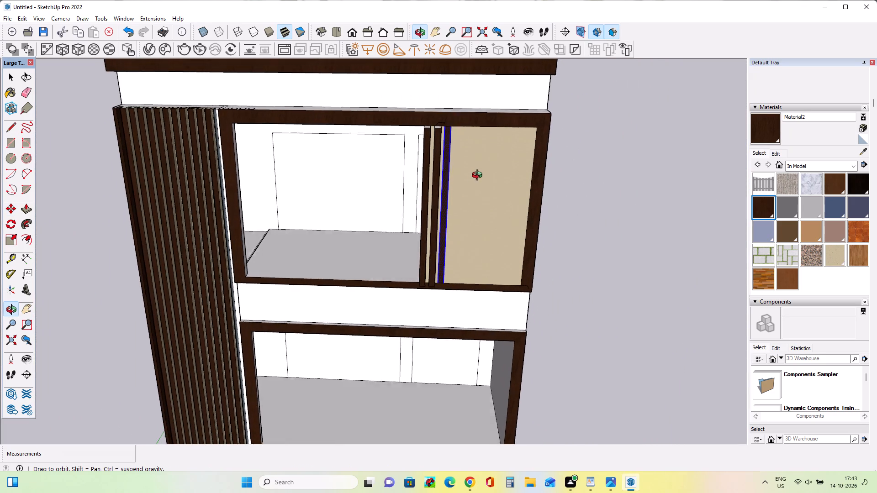
Push/Pull the third dark strip's front face outward 1' 3 5/16" to the depth of the neighbouring dark strips.
{"action": "middle_click_drag", "start_coordinate": [479, 176], "coordinate": [214, 121]}
{"action": "middle_click_drag", "start_coordinate": [356, 163], "coordinate": [384, 191]}
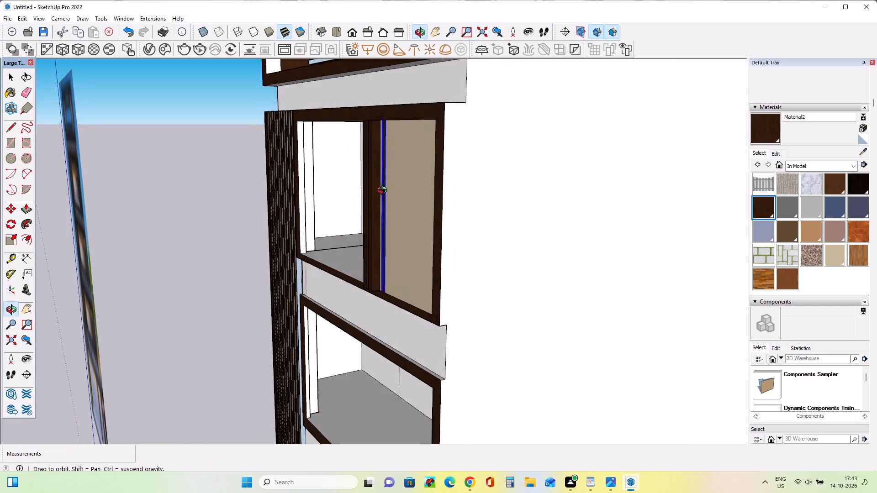
{"action": "middle_click_drag", "start_coordinate": [384, 191], "coordinate": [387, 197]}
{"action": "scroll", "coordinate": [393, 175], "scroll_direction": "up", "scroll_amount": 5}
{"action": "middle_click_drag", "start_coordinate": [401, 180], "coordinate": [412, 180]}
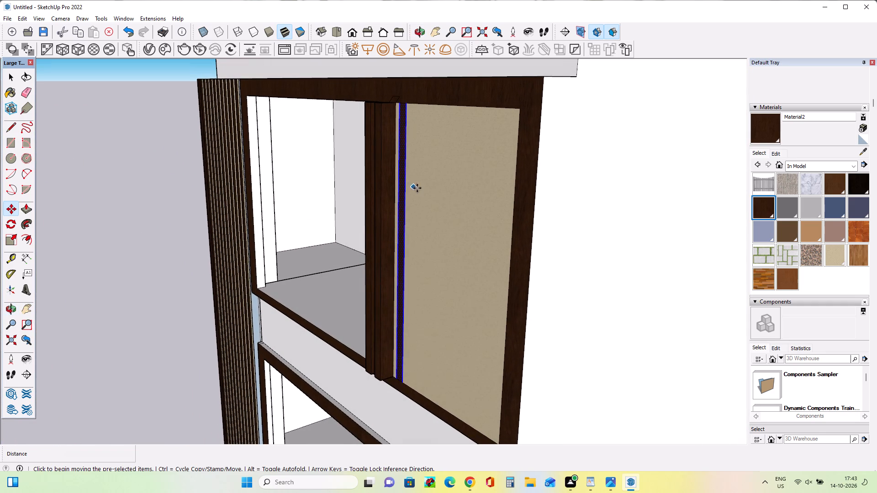
{"action": "left_click", "coordinate": [27, 211]}
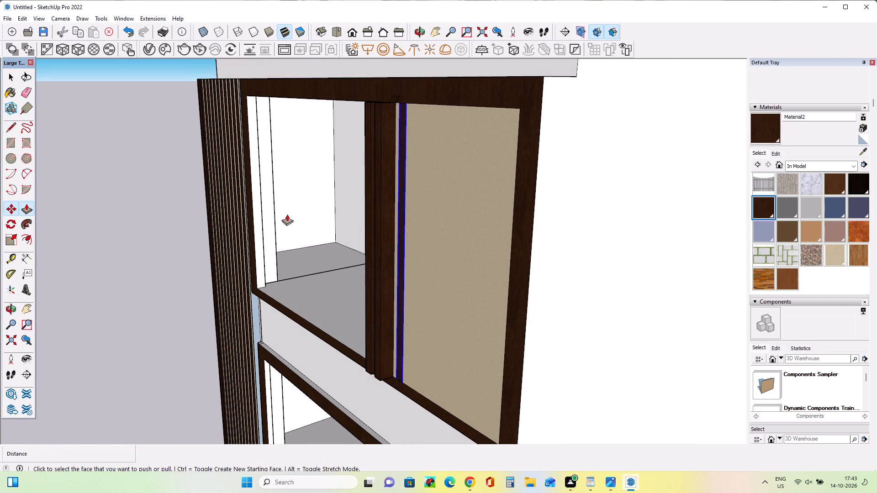
{"action": "left_click", "coordinate": [400, 271]}
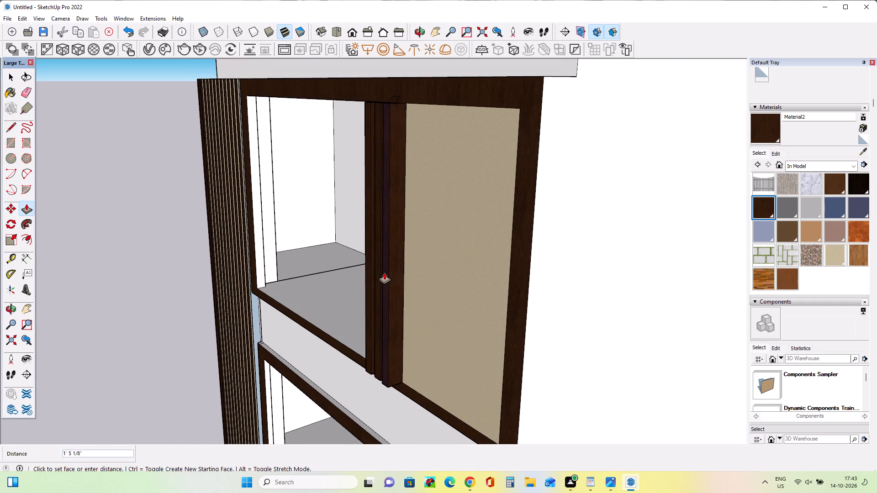
{"action": "left_click", "coordinate": [372, 256]}
{"action": "middle_click_drag", "start_coordinate": [390, 291], "coordinate": [452, 280]}
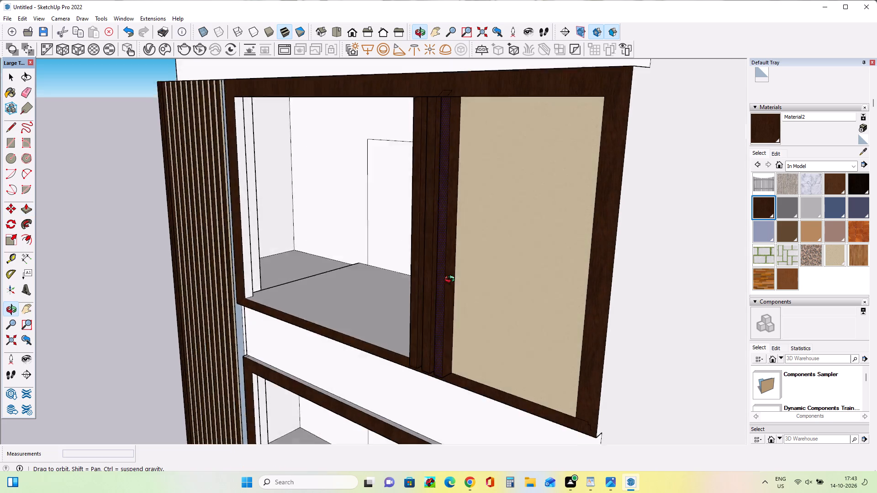
{"action": "middle_click_drag", "start_coordinate": [452, 280], "coordinate": [471, 259]}
{"action": "middle_click_drag", "start_coordinate": [506, 358], "coordinate": [617, 365]}
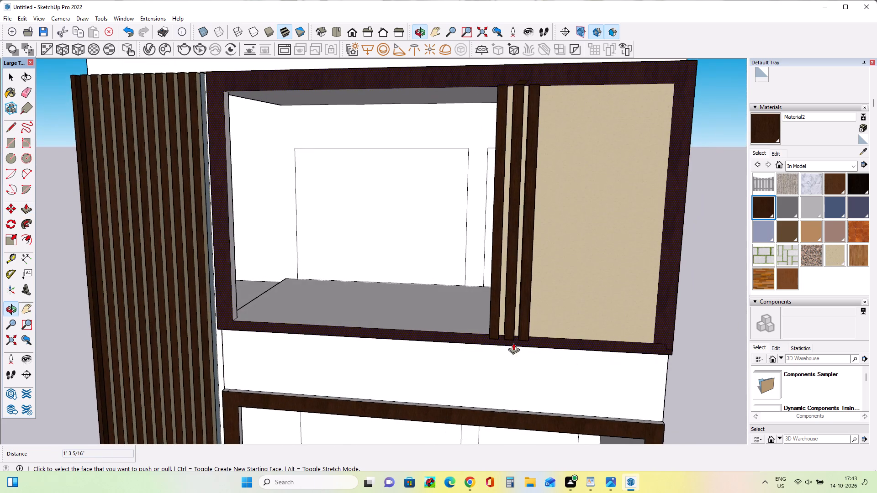
{"action": "scroll", "coordinate": [396, 318], "scroll_direction": "down", "scroll_amount": 8}
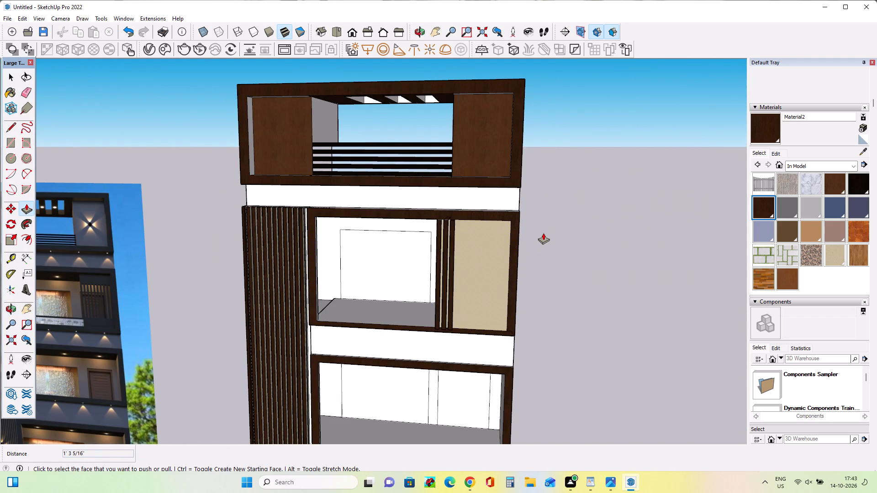
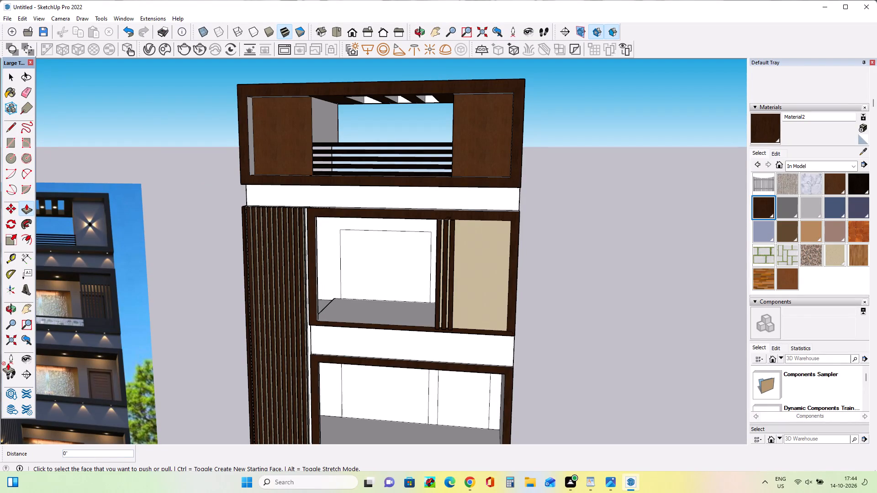
Select the third dark strip's front face, outer side face and adjoining vertical and bottom edges.
{"action": "scroll", "coordinate": [457, 330], "scroll_direction": "up", "scroll_amount": 2}
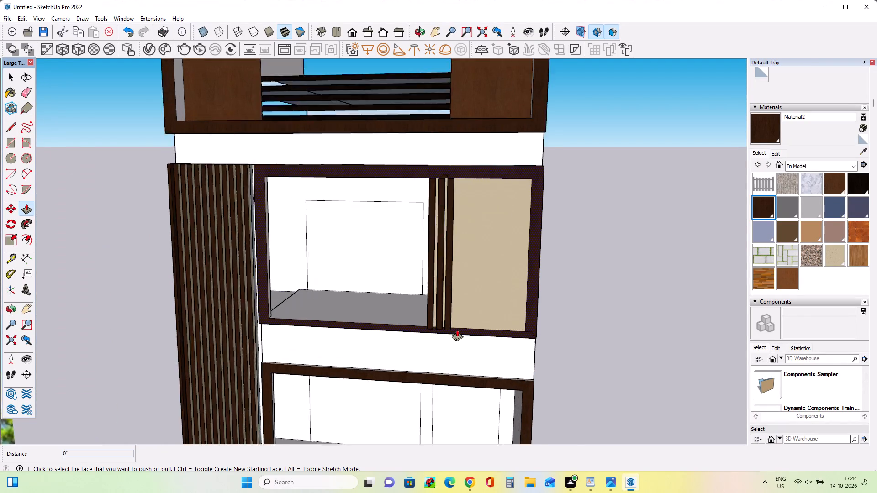
{"action": "scroll", "coordinate": [457, 330], "scroll_direction": "up", "scroll_amount": 5}
{"action": "scroll", "coordinate": [491, 259], "scroll_direction": "up", "scroll_amount": 2}
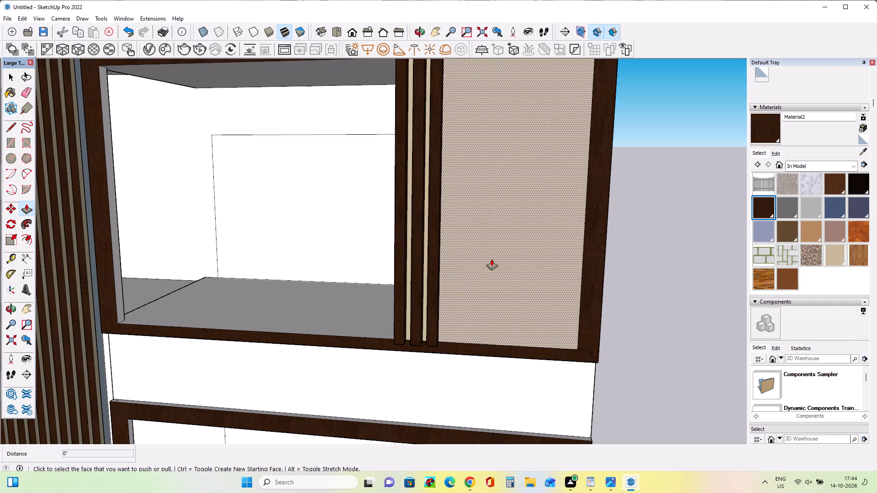
{"action": "middle_click_drag", "start_coordinate": [487, 261], "coordinate": [438, 256]}
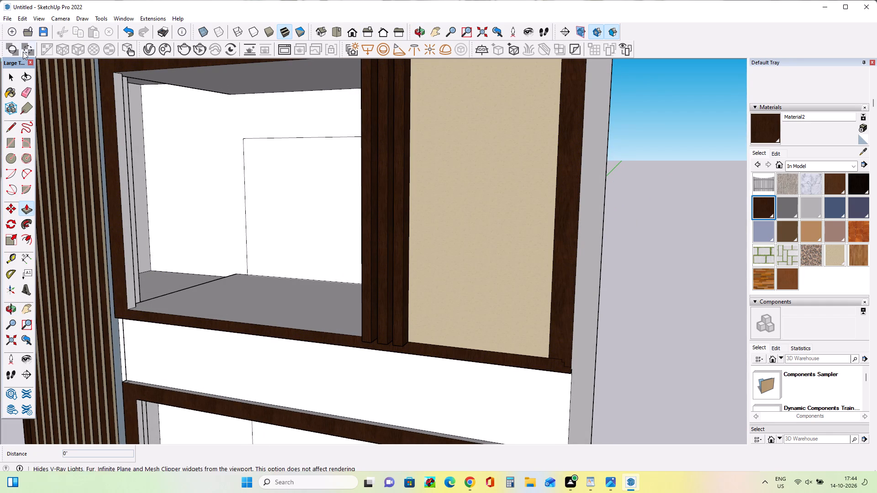
{"action": "left_click", "coordinate": [8, 73]}
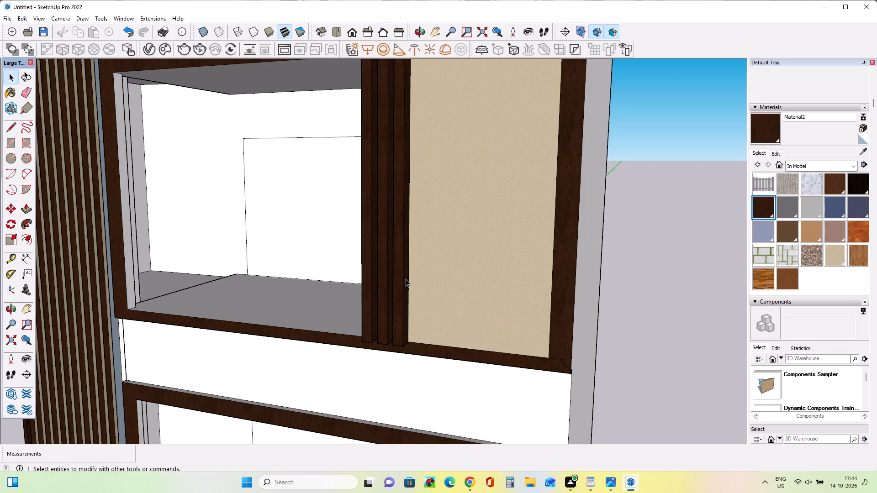
{"action": "left_click", "coordinate": [406, 279]}
{"action": "left_click", "coordinate": [400, 295], "text": "ctrl"}
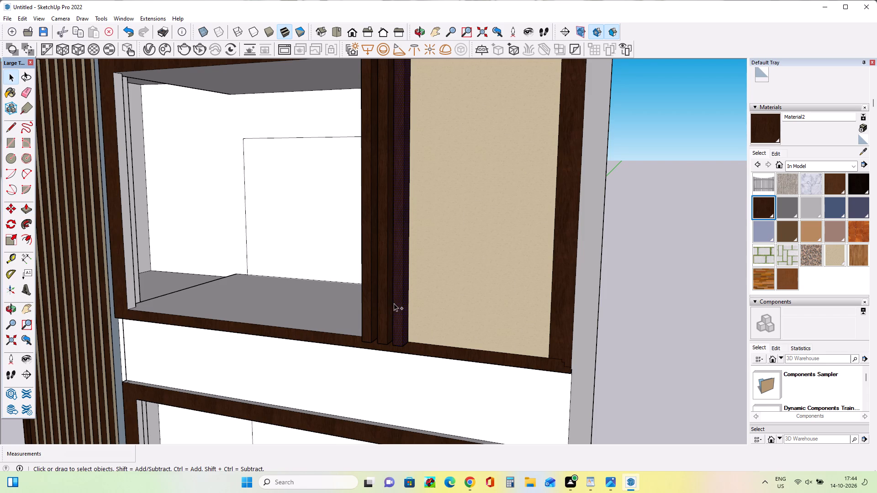
{"action": "scroll", "coordinate": [403, 307], "scroll_direction": "up", "scroll_amount": 7, "text": "ctrl"}
{"action": "left_click", "coordinate": [403, 308], "text": "ctrl"}
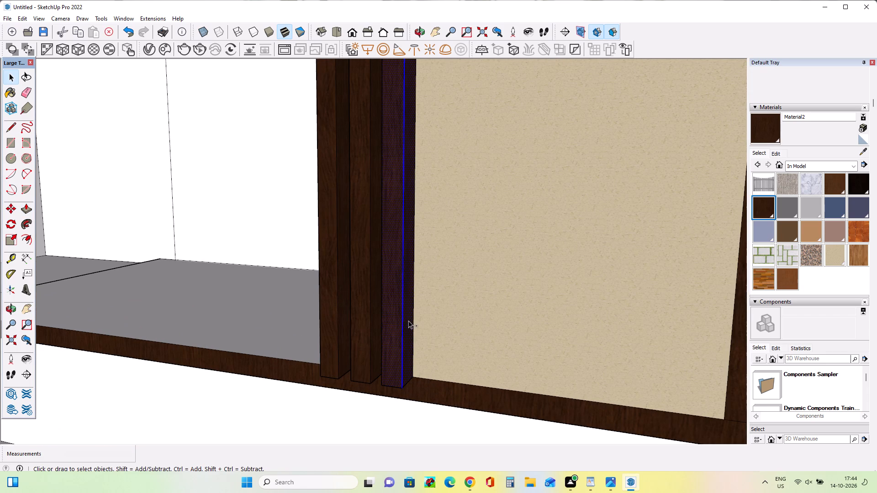
{"action": "left_click", "coordinate": [409, 321], "text": "ctrl"}
{"action": "left_click", "coordinate": [396, 387], "text": "ctrl"}
{"action": "left_click", "coordinate": [408, 382], "text": "ctrl"}
Add the strip's opposite side face and its remaining vertical and bottom edges to the selection.
{"action": "middle_click_drag", "start_coordinate": [409, 390], "coordinate": [502, 369], "text": "ctrl"}
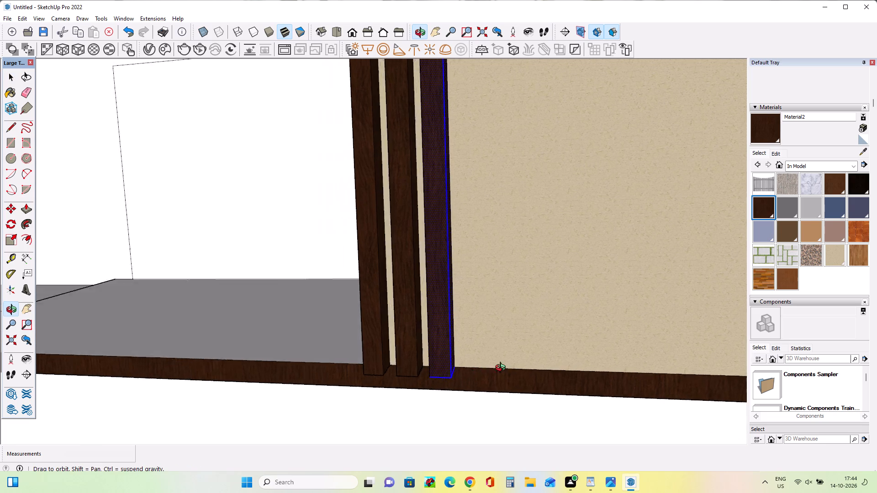
{"action": "middle_click_drag", "start_coordinate": [502, 369], "coordinate": [597, 349], "text": "ctrl"}
{"action": "scroll", "coordinate": [521, 335], "scroll_direction": "up", "scroll_amount": 4, "text": "ctrl"}
{"action": "left_click", "coordinate": [519, 338], "text": "ctrl"}
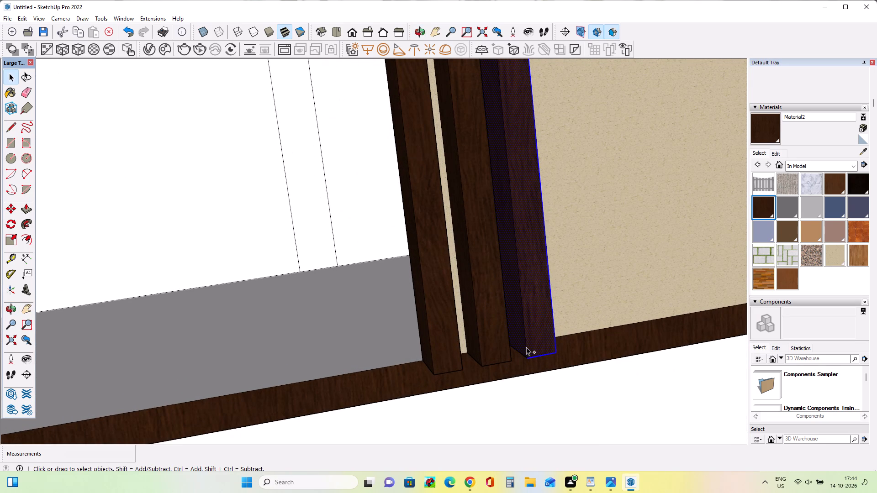
{"action": "left_click", "coordinate": [526, 347], "text": "ctrl"}
{"action": "left_click", "coordinate": [520, 354], "text": "ctrl"}
{"action": "middle_click_drag", "start_coordinate": [537, 340], "coordinate": [523, 338], "text": "ctrl"}
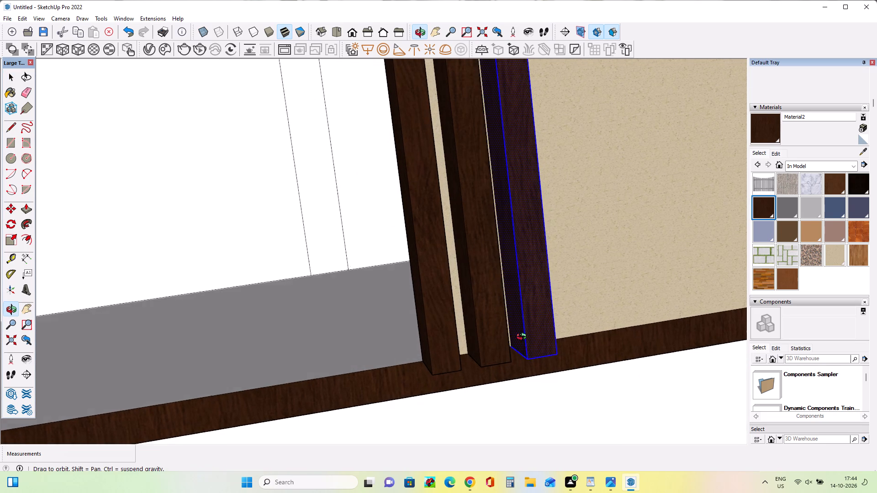
{"action": "middle_click_drag", "start_coordinate": [523, 338], "coordinate": [492, 332], "text": "ctrl"}
{"action": "left_click", "coordinate": [510, 330], "text": "ctrl"}
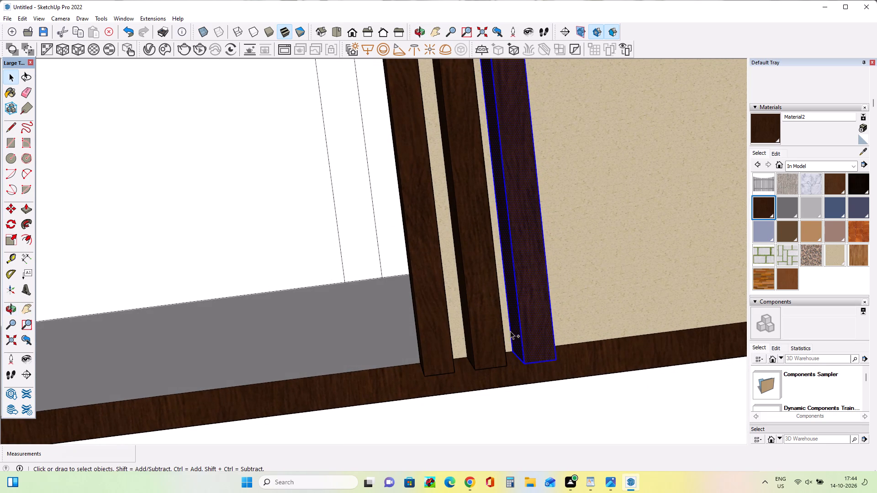
Copy the selected strip 1' 4 1/2" across the beige panel and repeat it as a *9 array.
{"action": "scroll", "coordinate": [479, 320], "scroll_direction": "down", "scroll_amount": 3, "text": "ctrl"}
{"action": "scroll", "coordinate": [547, 330], "scroll_direction": "down", "scroll_amount": 4, "text": "ctrl"}
{"action": "scroll", "coordinate": [584, 326], "scroll_direction": "down", "scroll_amount": 5, "text": "ctrl"}
{"action": "middle_click_drag", "start_coordinate": [581, 317], "coordinate": [489, 298], "text": "ctrl"}
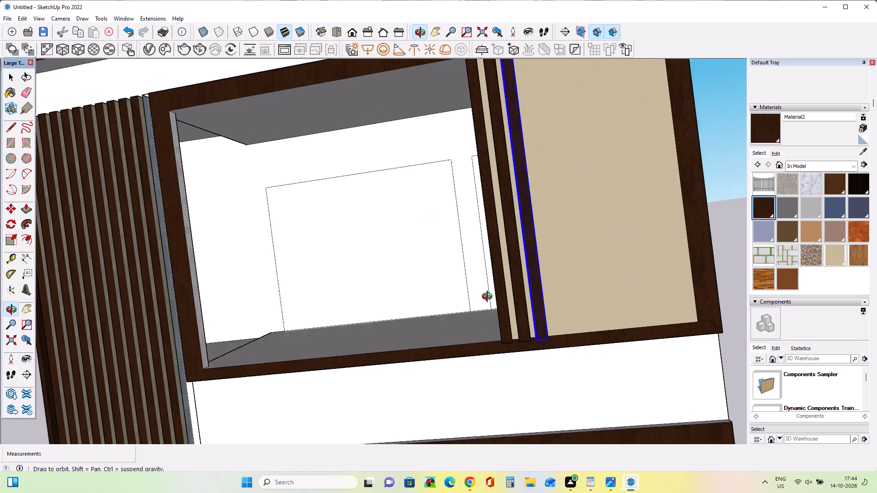
{"action": "middle_click_drag", "start_coordinate": [489, 298], "coordinate": [466, 335], "text": "ctrl"}
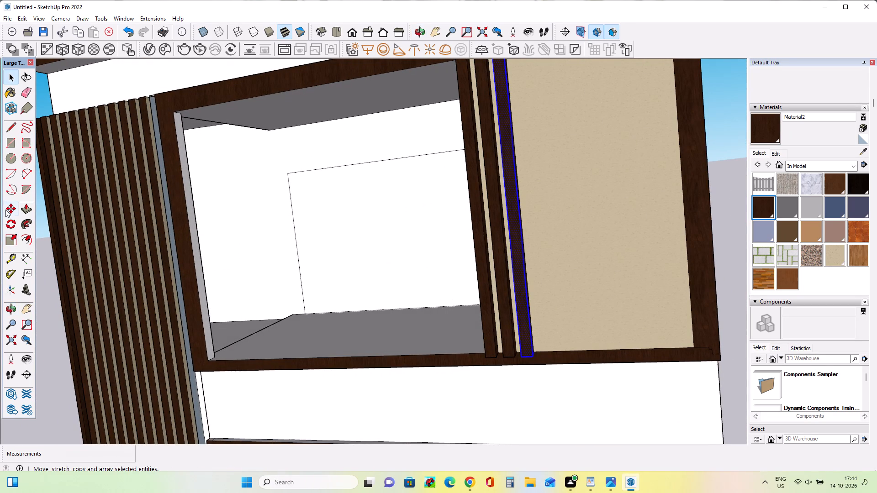
{"action": "left_click", "coordinate": [7, 205]}
{"action": "left_click", "coordinate": [535, 358]}
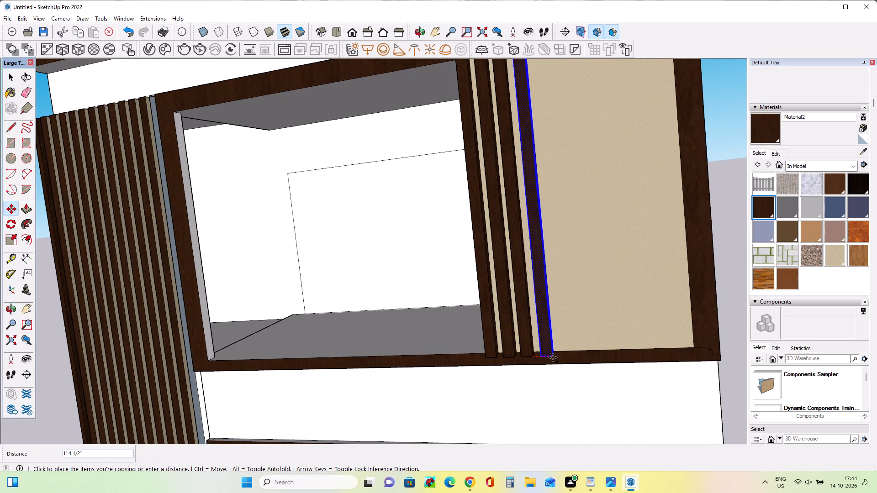
{"action": "left_click", "coordinate": [553, 357]}
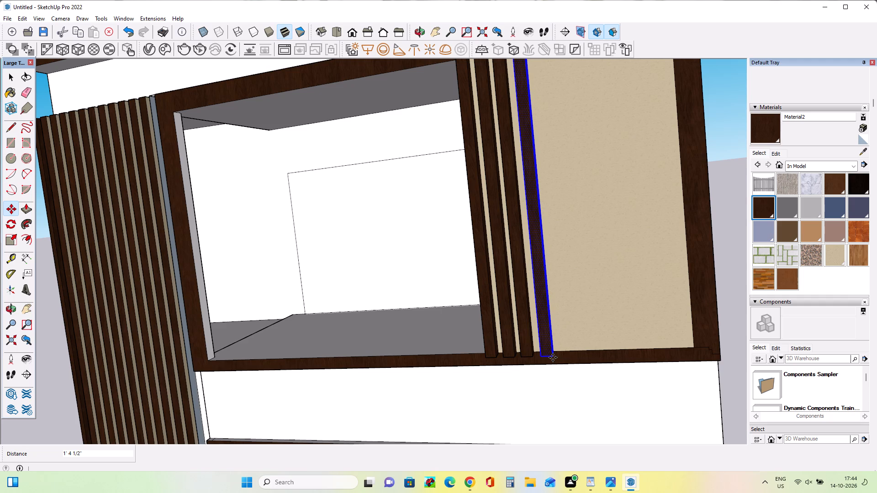
{"action": "key", "text": "shift+asterisk"}
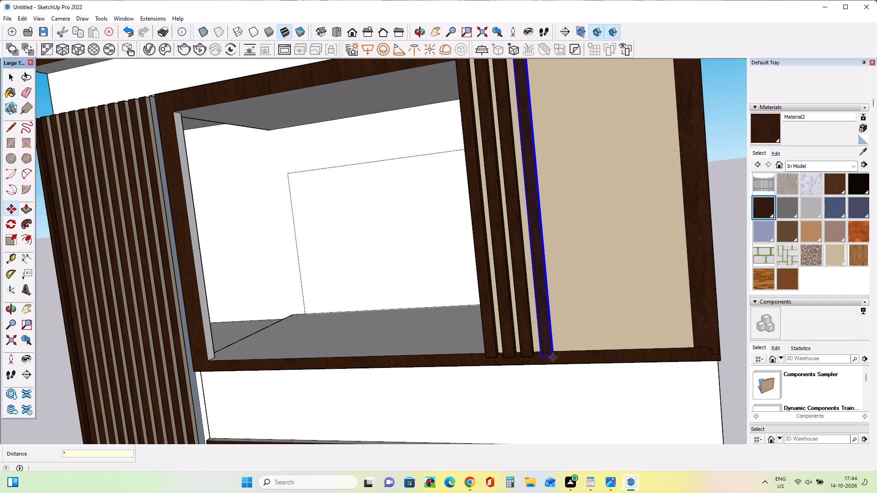
{"action": "key", "text": "9"}
{"action": "key", "text": "Return"}
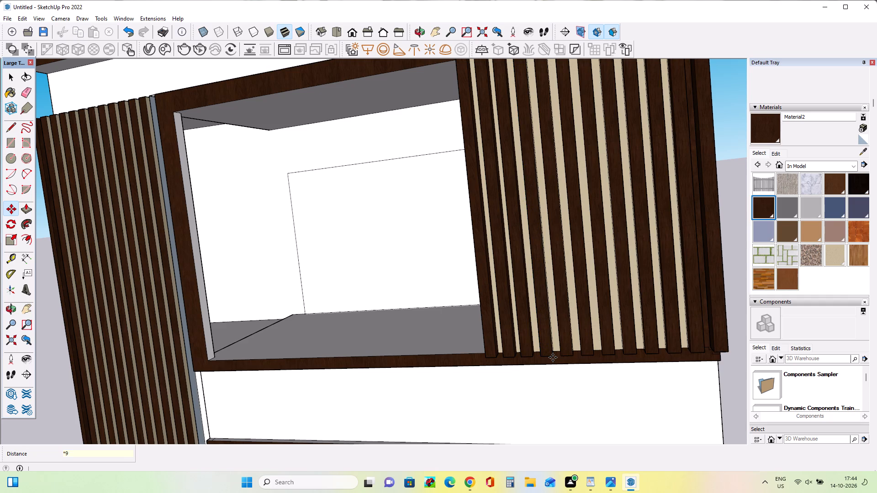
Delete the front and side faces of the last strip copy, which overshoots the frame's outer edge.
{"action": "scroll", "coordinate": [553, 357], "scroll_direction": "down", "scroll_amount": 7}
{"action": "middle_click_drag", "start_coordinate": [667, 279], "coordinate": [595, 281]}
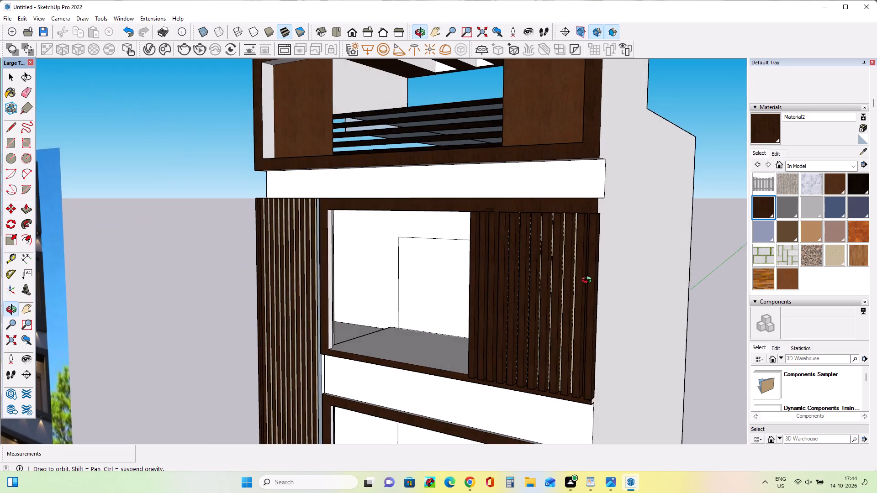
{"action": "scroll", "coordinate": [594, 265], "scroll_direction": "up", "scroll_amount": 1}
{"action": "scroll", "coordinate": [594, 265], "scroll_direction": "down", "scroll_amount": 1}
{"action": "scroll", "coordinate": [594, 265], "scroll_direction": "up", "scroll_amount": 7}
{"action": "middle_click_drag", "start_coordinate": [615, 269], "coordinate": [665, 289]}
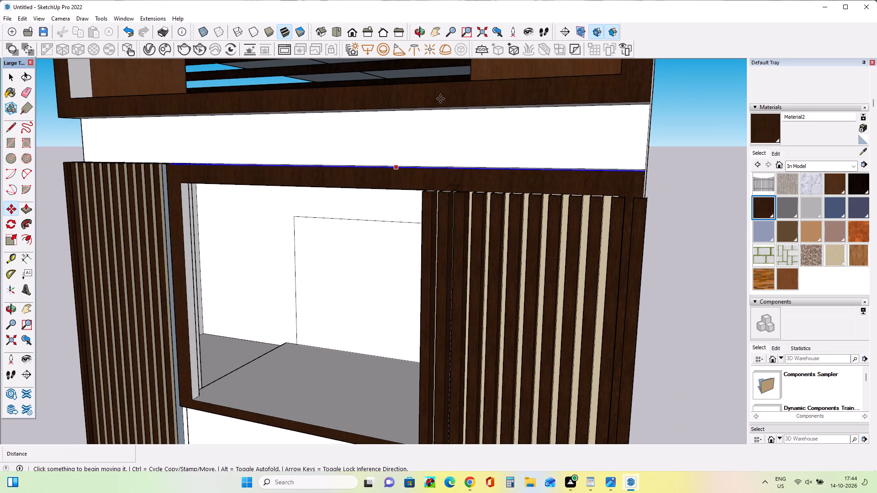
{"action": "left_click", "coordinate": [6, 78]}
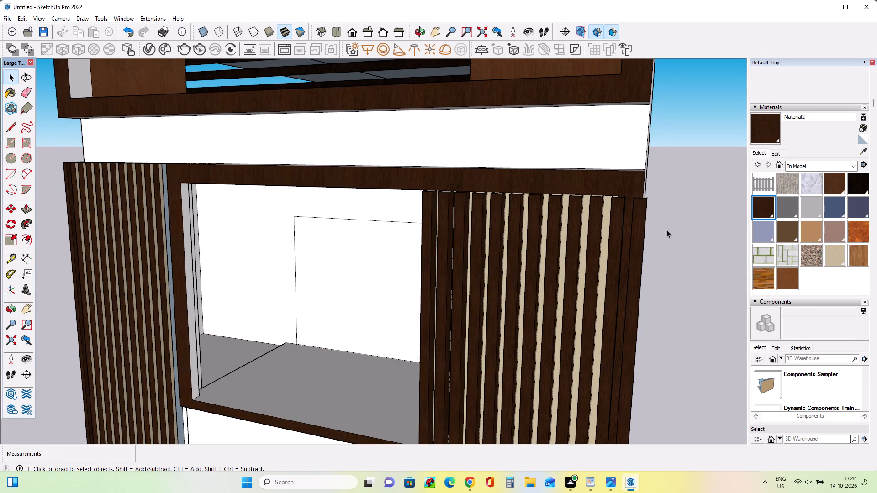
{"action": "left_click", "coordinate": [640, 249]}
{"action": "key", "text": "Delete"}
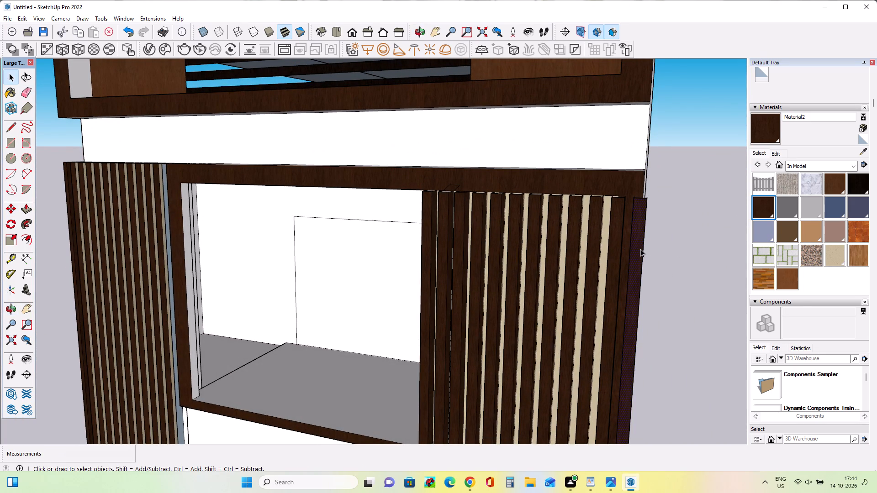
{"action": "left_click", "coordinate": [641, 255]}
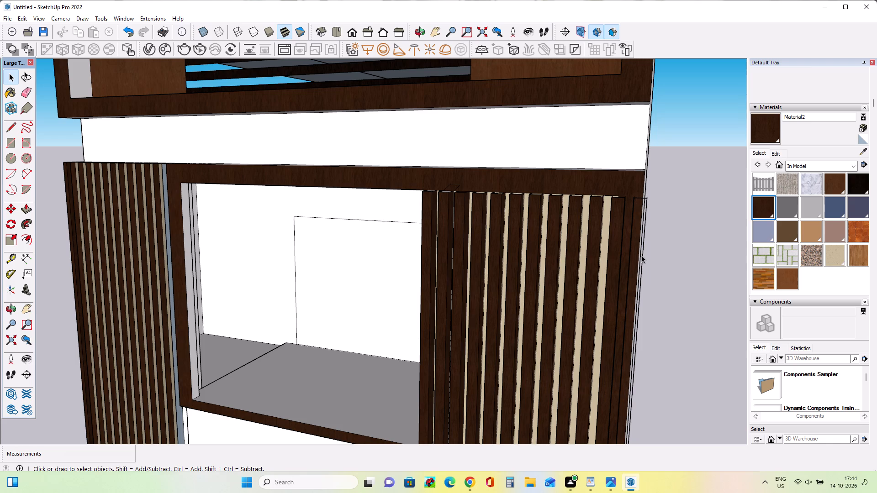
{"action": "key", "text": "Delete"}
Delete the overshooting strip's outer vertical edges beyond the frame.
{"action": "scroll", "coordinate": [644, 244], "scroll_direction": "up", "scroll_amount": 8}
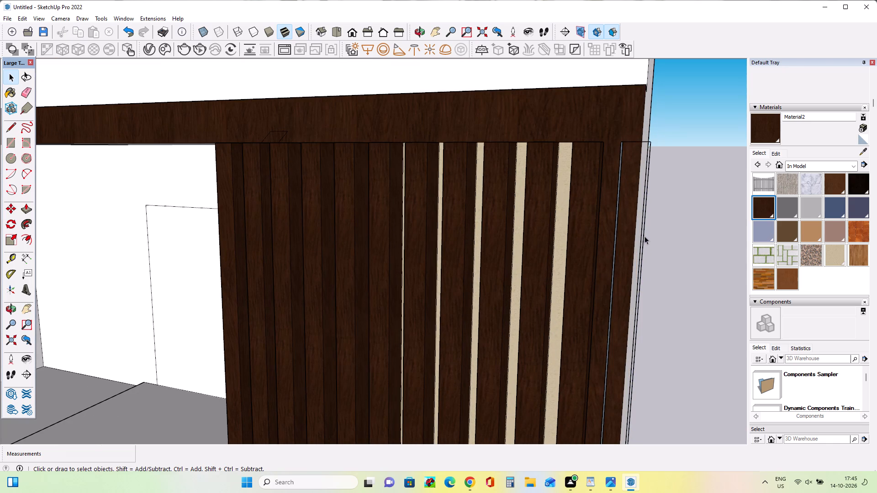
{"action": "left_click_drag", "start_coordinate": [640, 227], "coordinate": [676, 239]}
{"action": "key", "text": "Delete"}
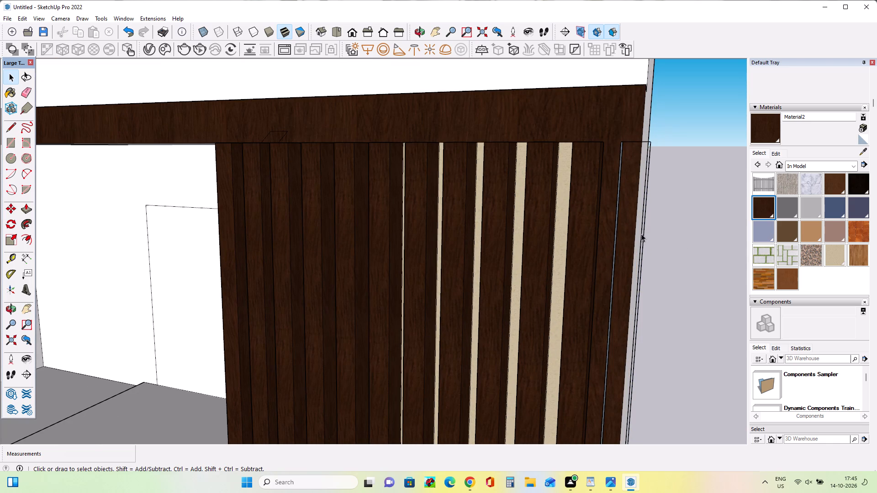
{"action": "left_click", "coordinate": [641, 234]}
{"action": "key", "text": "Delete"}
{"action": "left_click", "coordinate": [643, 238]}
{"action": "left_click", "coordinate": [646, 240]}
{"action": "key", "text": "Delete"}
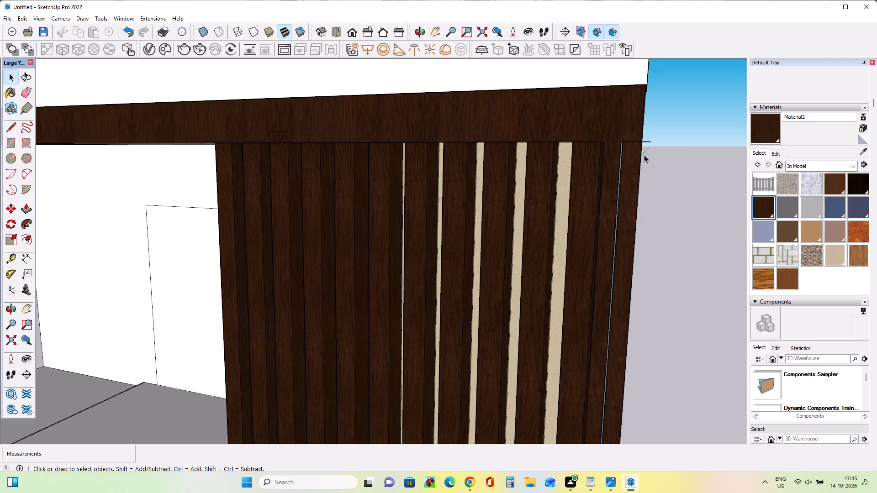
Delete the overshooting strip's top edge and its remaining inner vertical edges over the frame.
{"action": "left_click", "coordinate": [646, 140]}
{"action": "left_click", "coordinate": [648, 140]}
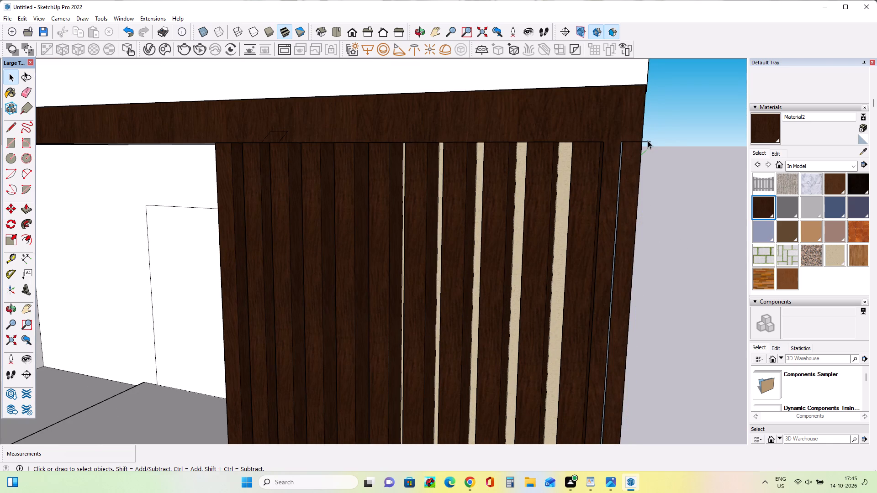
{"action": "left_click", "coordinate": [647, 141]}
{"action": "key", "text": "Delete"}
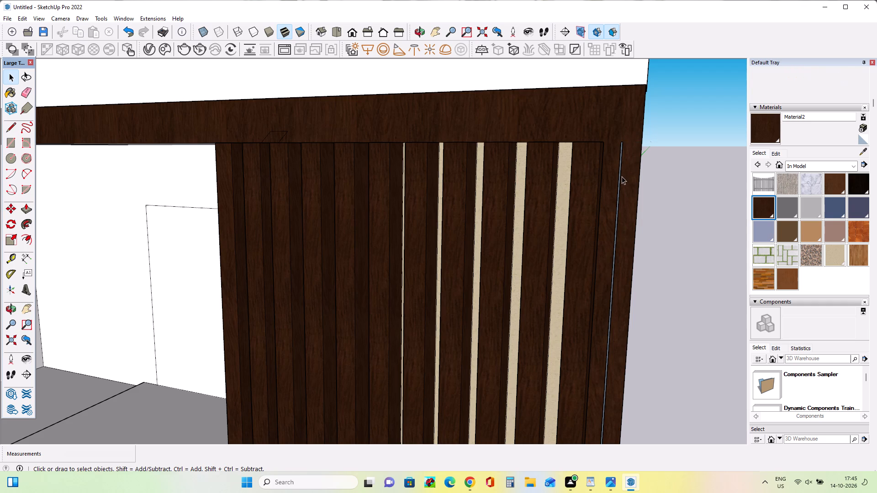
{"action": "left_click", "coordinate": [620, 178]}
{"action": "key", "text": "Delete"}
{"action": "left_click", "coordinate": [618, 187]}
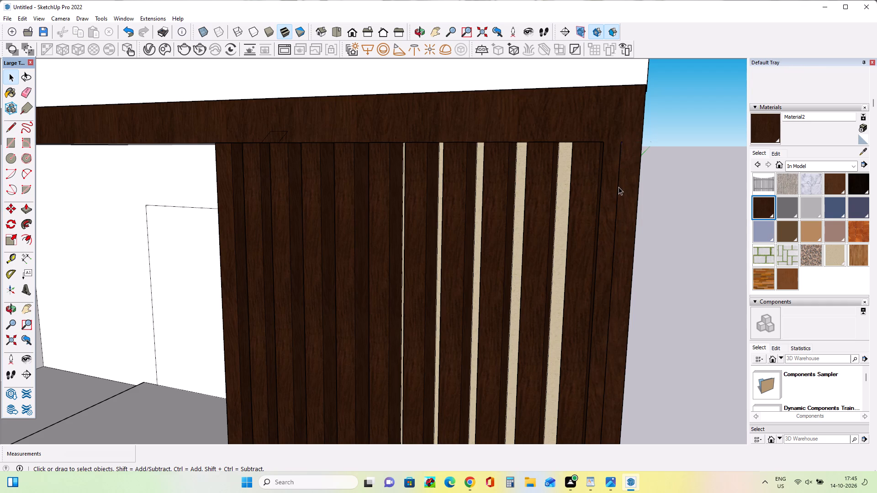
{"action": "key", "text": "Delete"}
Delete the leftover bottom-end edges of the overshooting strip that protrude past the frame's lower corner.
{"action": "scroll", "coordinate": [617, 185], "scroll_direction": "down", "scroll_amount": 15}
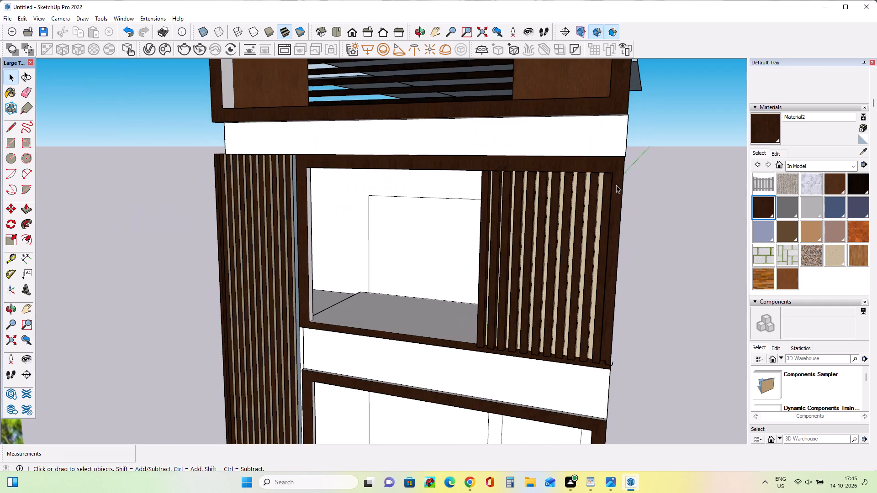
{"action": "scroll", "coordinate": [601, 390], "scroll_direction": "up", "scroll_amount": 15}
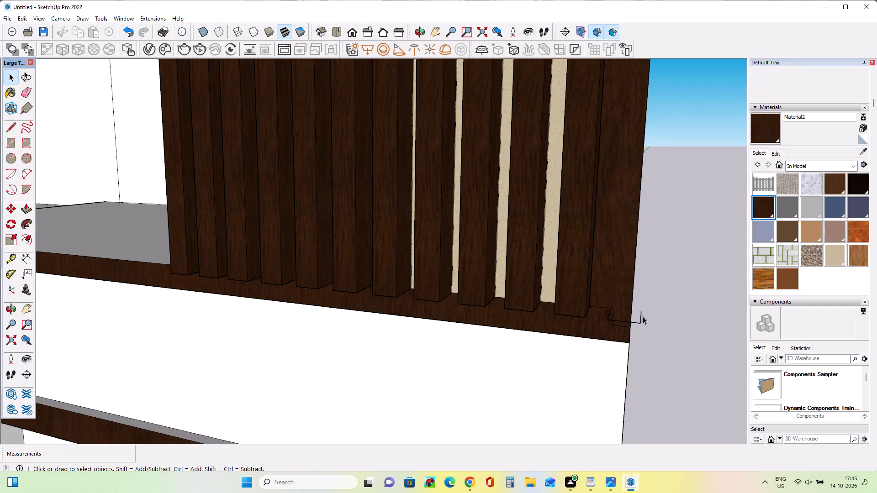
{"action": "left_click", "coordinate": [638, 321]}
{"action": "key", "text": "Delete"}
{"action": "left_click", "coordinate": [639, 320]}
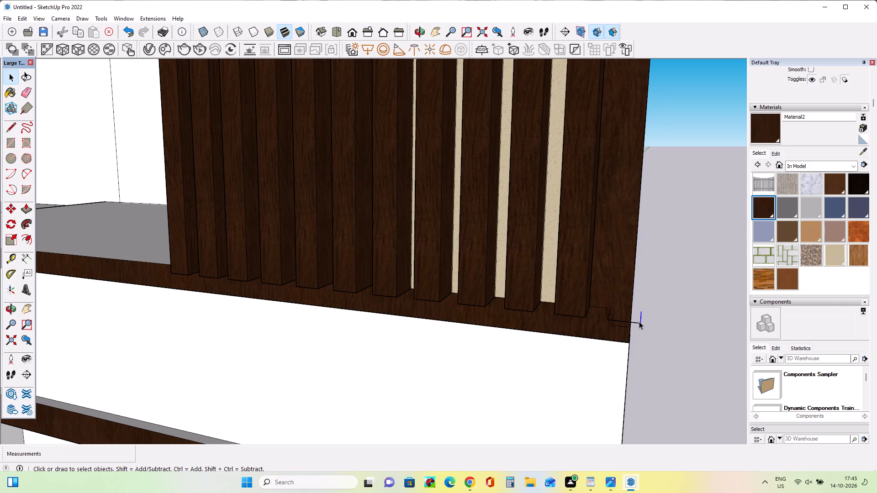
{"action": "key", "text": "Delete"}
{"action": "left_click", "coordinate": [636, 321]}
{"action": "key", "text": "Delete"}
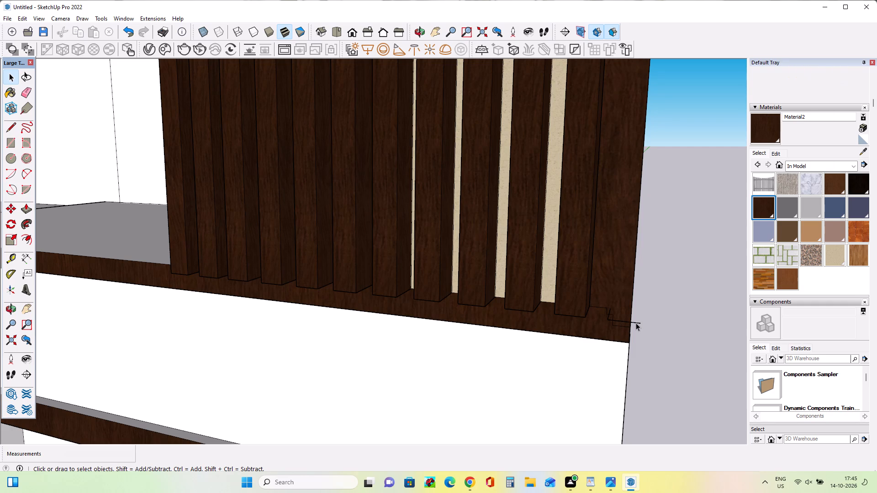
{"action": "left_click", "coordinate": [636, 323]}
{"action": "key", "text": "Delete"}
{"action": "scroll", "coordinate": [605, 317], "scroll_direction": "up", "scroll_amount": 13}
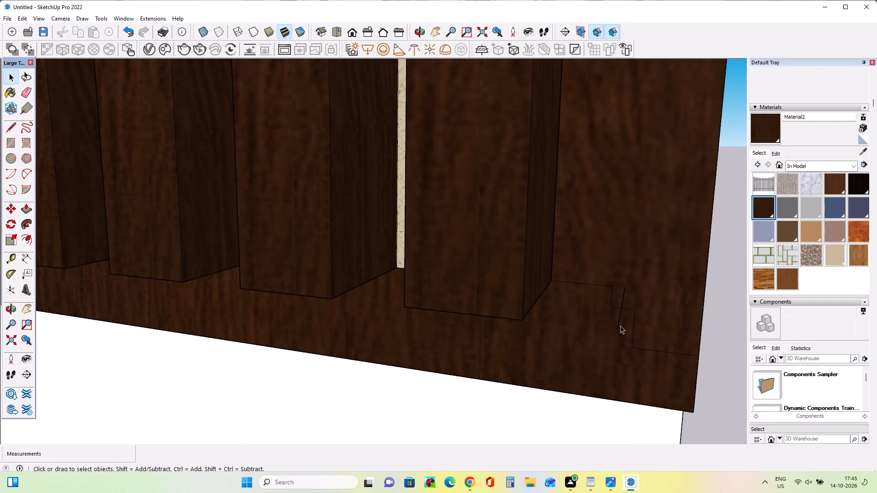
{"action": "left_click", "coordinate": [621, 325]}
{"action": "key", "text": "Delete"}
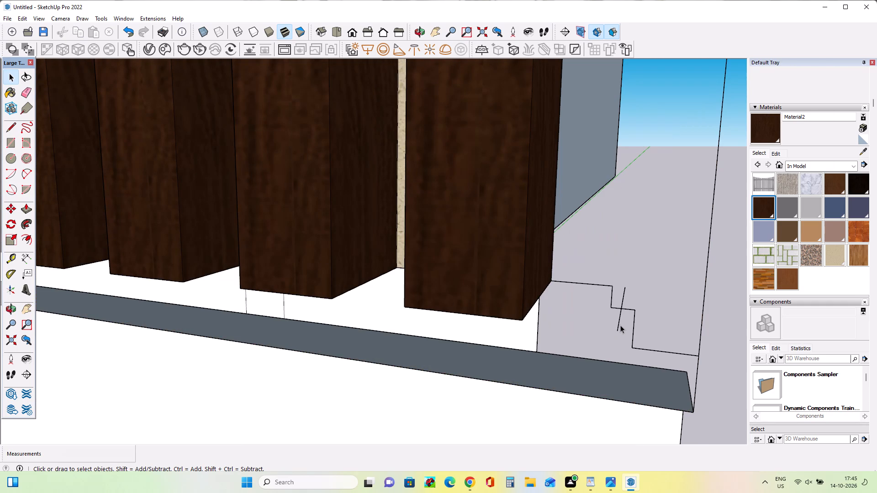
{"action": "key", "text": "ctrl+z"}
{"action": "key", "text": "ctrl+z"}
Delete the leftover horizontal edges of the removed strip that run to or past the frame's outer edge near its lower corner.
{"action": "left_click", "coordinate": [717, 340]}
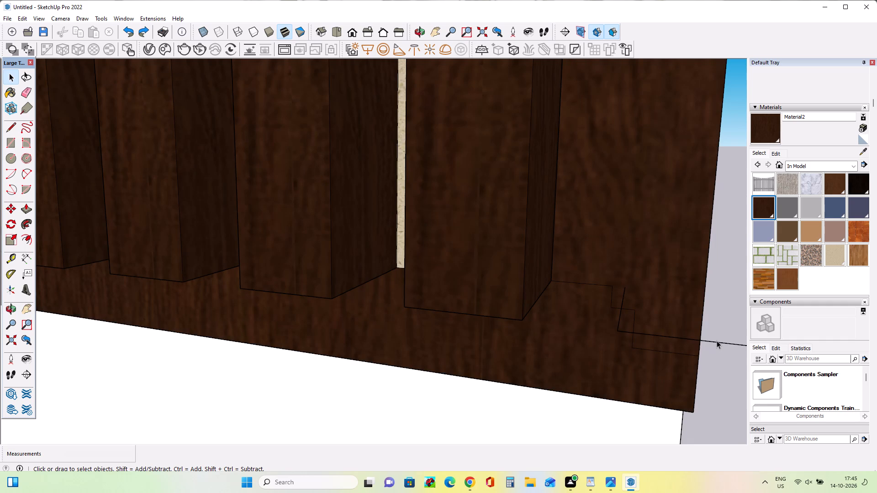
{"action": "left_click", "coordinate": [717, 341]}
{"action": "left_click", "coordinate": [717, 338]}
{"action": "left_click", "coordinate": [718, 344]}
{"action": "key", "text": "Page_Up"}
{"action": "key", "text": "Delete"}
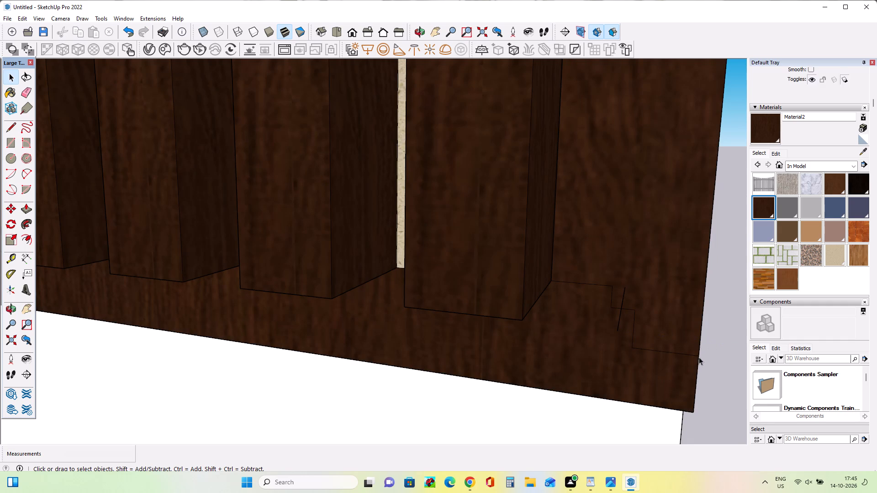
{"action": "scroll", "coordinate": [667, 348], "scroll_direction": "up", "scroll_amount": 3}
{"action": "left_click", "coordinate": [664, 353]}
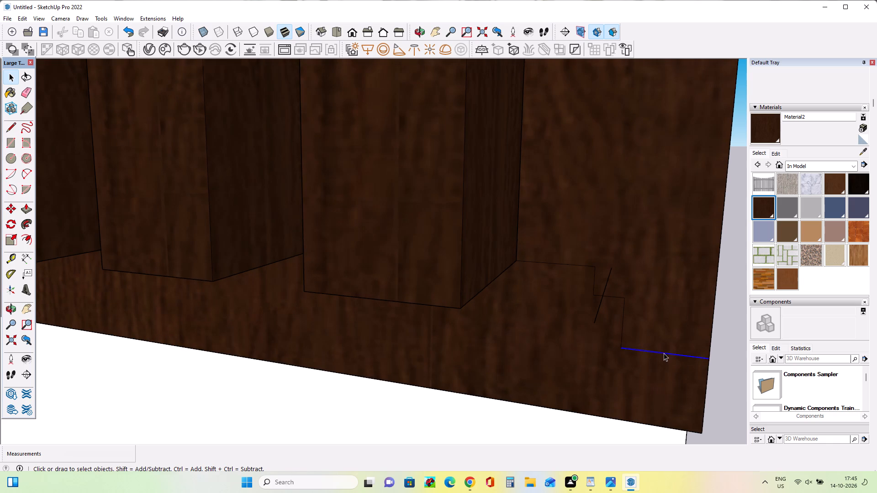
{"action": "key", "text": "Delete"}
Delete the remaining stepped and slanted leftover edges on the frame face beside the last strip's bottom end.
{"action": "left_click", "coordinate": [623, 340]}
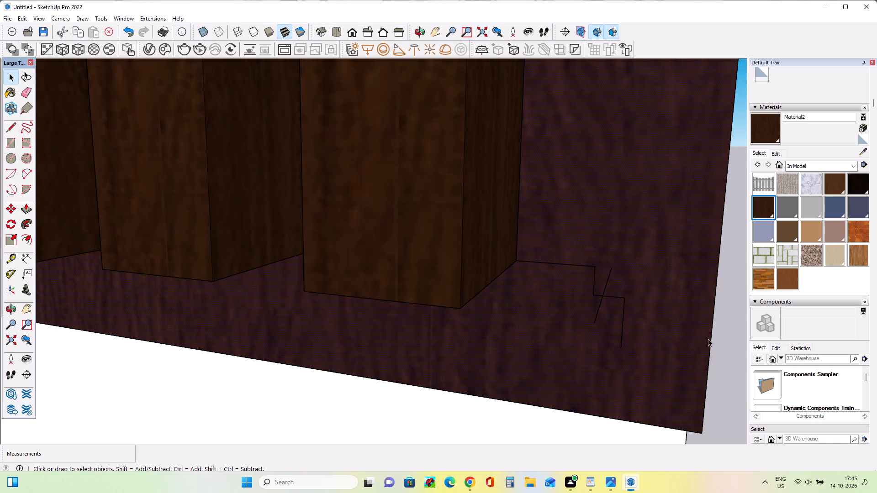
{"action": "left_click", "coordinate": [733, 343]}
{"action": "left_click", "coordinate": [620, 346]}
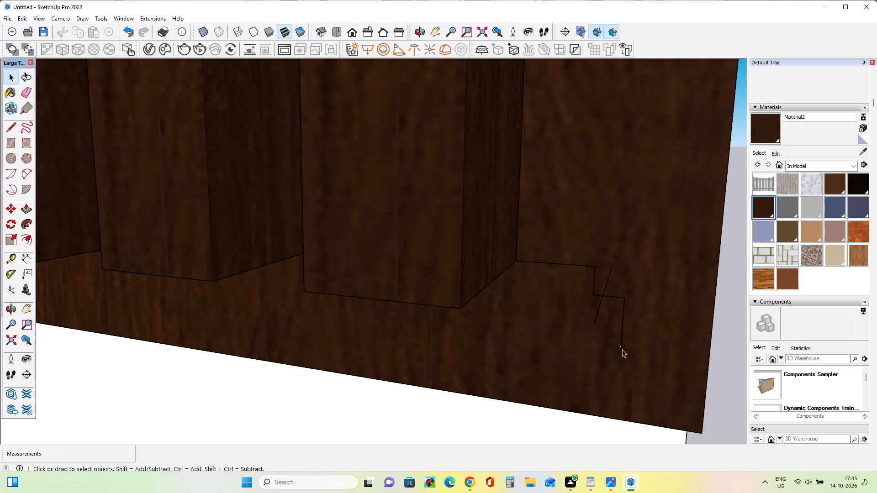
{"action": "key", "text": "Delete"}
{"action": "left_click", "coordinate": [613, 298]}
{"action": "key", "text": "Delete"}
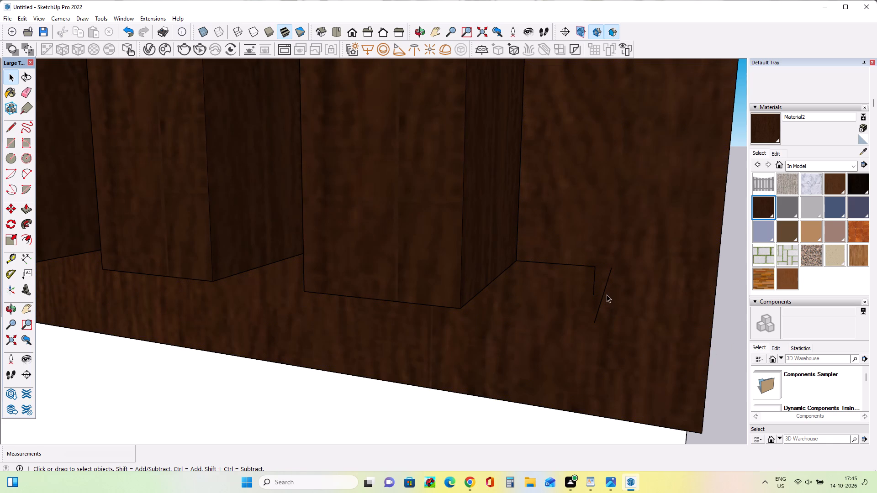
{"action": "left_click", "coordinate": [603, 295]}
{"action": "key", "text": "Delete"}
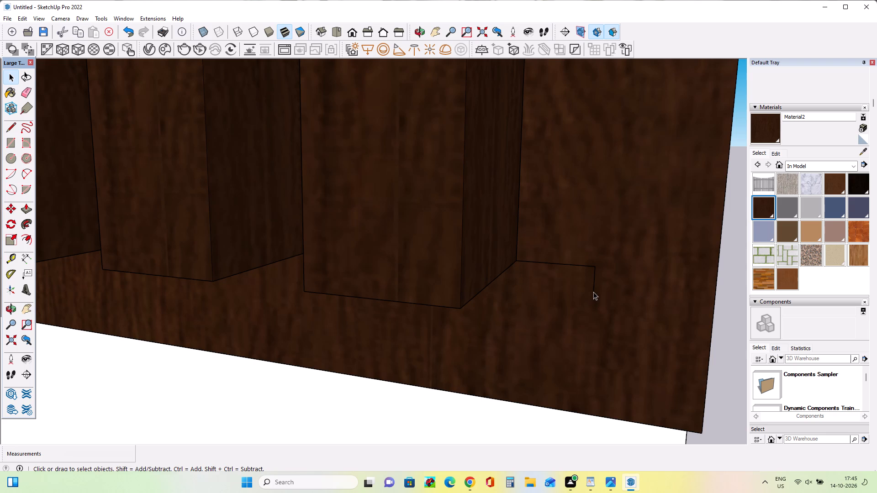
{"action": "left_click", "coordinate": [593, 292]}
{"action": "key", "text": "Delete"}
{"action": "left_click", "coordinate": [591, 267]}
{"action": "key", "text": "Delete"}
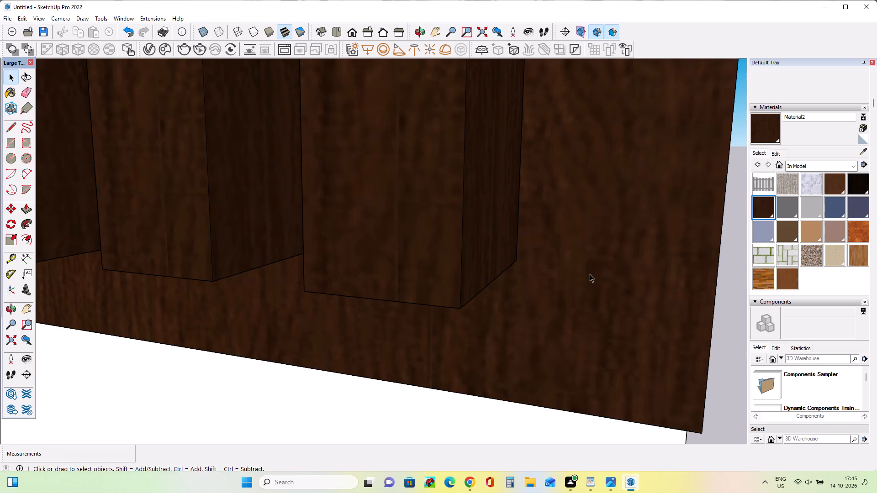
Compare the whole facade with the reference image, and examine the doors and openings on the reference's lower floors.
{"action": "scroll", "coordinate": [590, 274], "scroll_direction": "down", "scroll_amount": 19}
{"action": "scroll", "coordinate": [590, 275], "scroll_direction": "down", "scroll_amount": 11}
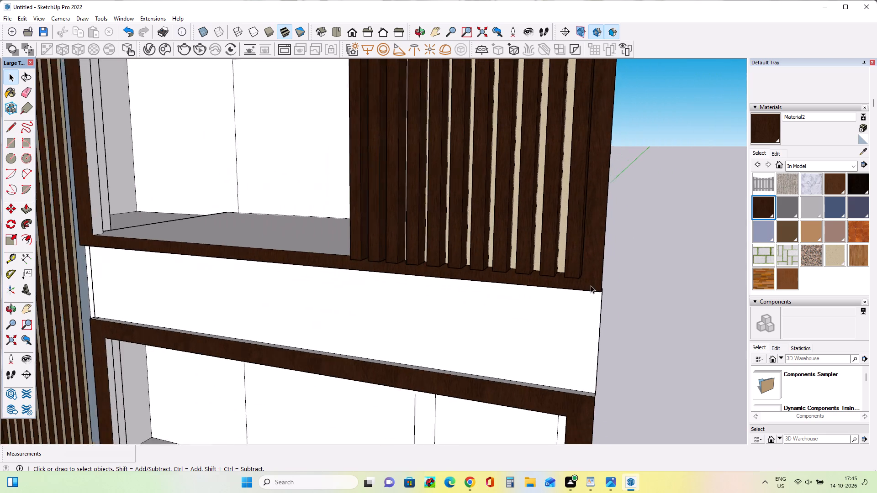
{"action": "scroll", "coordinate": [591, 285], "scroll_direction": "down", "scroll_amount": 15}
{"action": "middle_click_drag", "start_coordinate": [497, 291], "coordinate": [613, 240]}
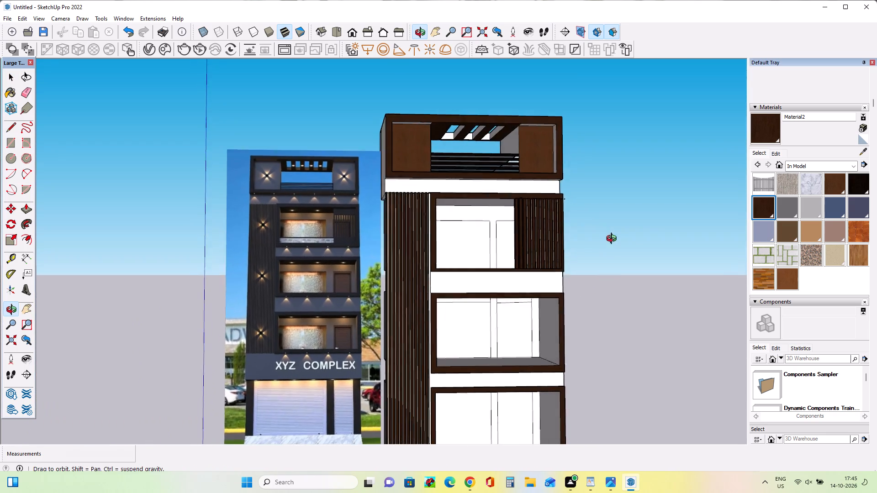
{"action": "middle_click_drag", "start_coordinate": [613, 240], "coordinate": [567, 238]}
{"action": "scroll", "coordinate": [567, 238], "scroll_direction": "down", "scroll_amount": 8}
{"action": "middle_click_drag", "start_coordinate": [597, 258], "coordinate": [583, 284]}
{"action": "scroll", "coordinate": [534, 295], "scroll_direction": "up", "scroll_amount": 3}
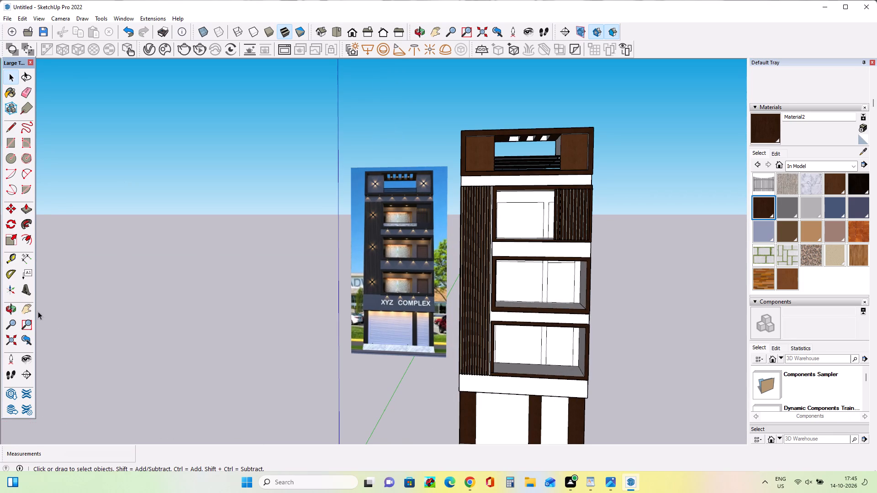
{"action": "left_click", "coordinate": [26, 305]}
{"action": "left_click_drag", "start_coordinate": [389, 261], "coordinate": [296, 186]}
{"action": "middle_click_drag", "start_coordinate": [513, 323], "coordinate": [534, 318]}
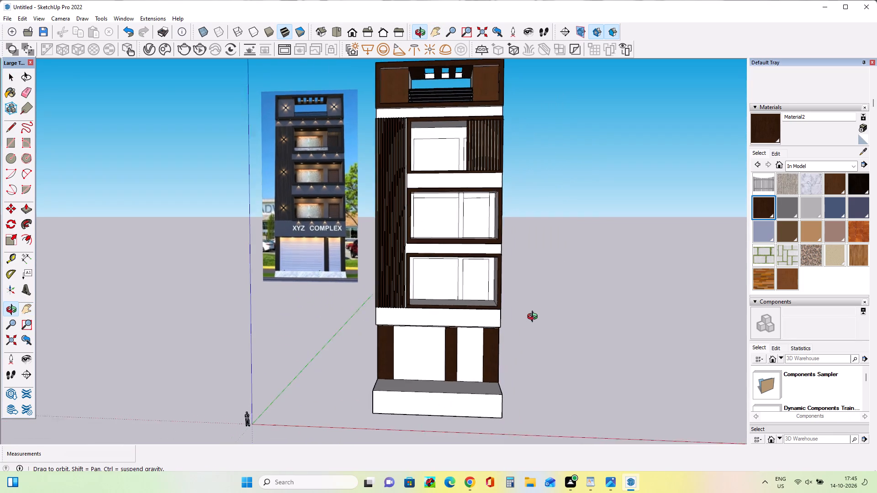
{"action": "middle_click_drag", "start_coordinate": [534, 318], "coordinate": [539, 306]}
{"action": "left_click_drag", "start_coordinate": [448, 284], "coordinate": [446, 309]}
{"action": "scroll", "coordinate": [543, 299], "scroll_direction": "up", "scroll_amount": 1}
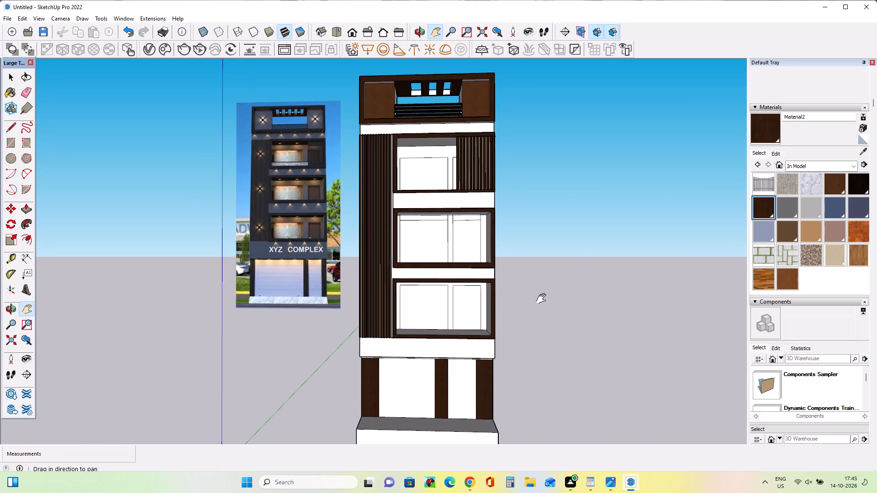
{"action": "scroll", "coordinate": [271, 247], "scroll_direction": "up", "scroll_amount": 11}
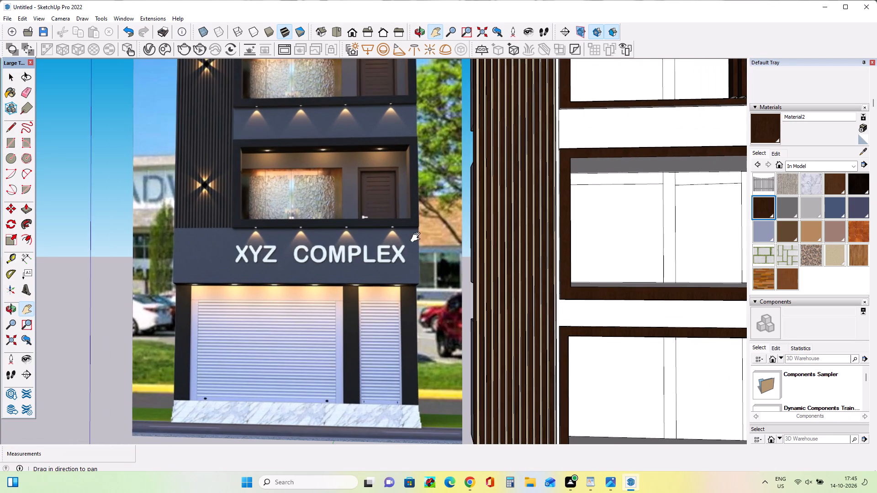
Switch to Chrome and bring up the open 3D Warehouse page of wood models.
{"action": "left_click", "coordinate": [472, 483]}
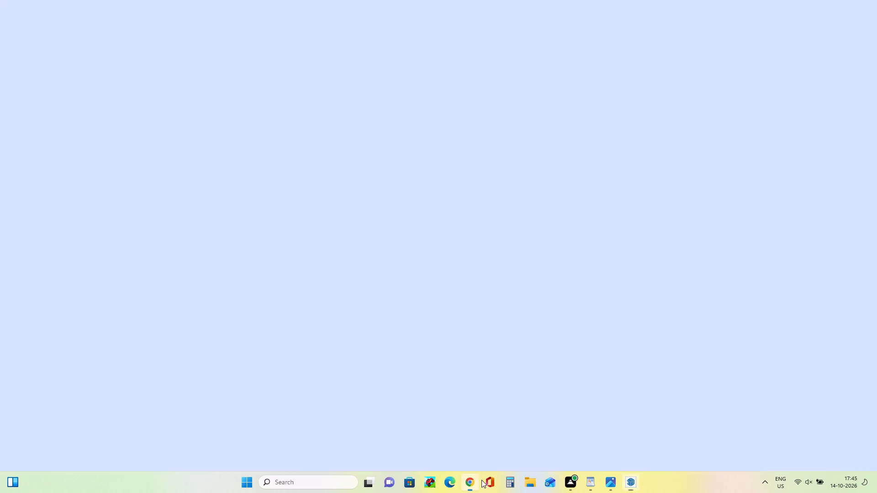
{"action": "left_click", "coordinate": [172, 12]}
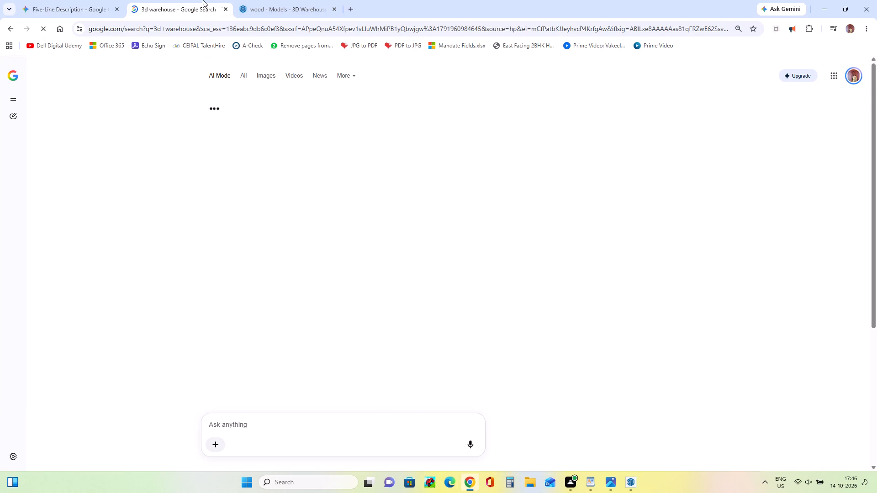
{"action": "left_click", "coordinate": [278, 0]}
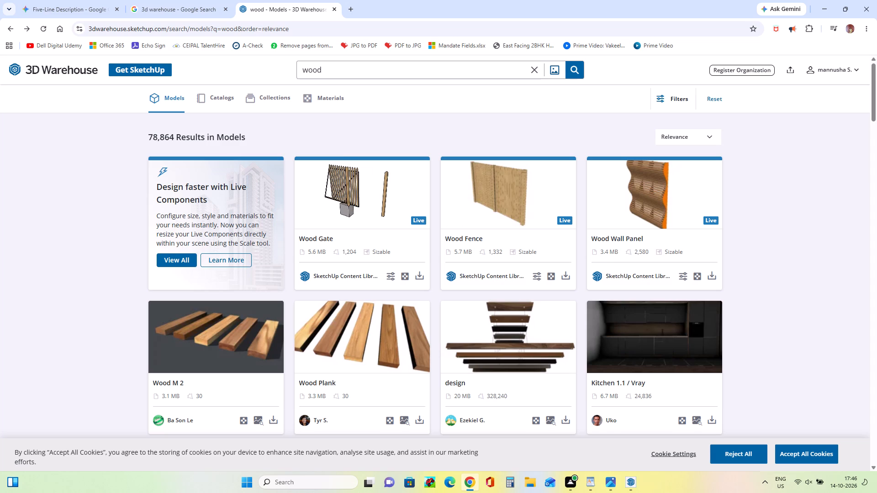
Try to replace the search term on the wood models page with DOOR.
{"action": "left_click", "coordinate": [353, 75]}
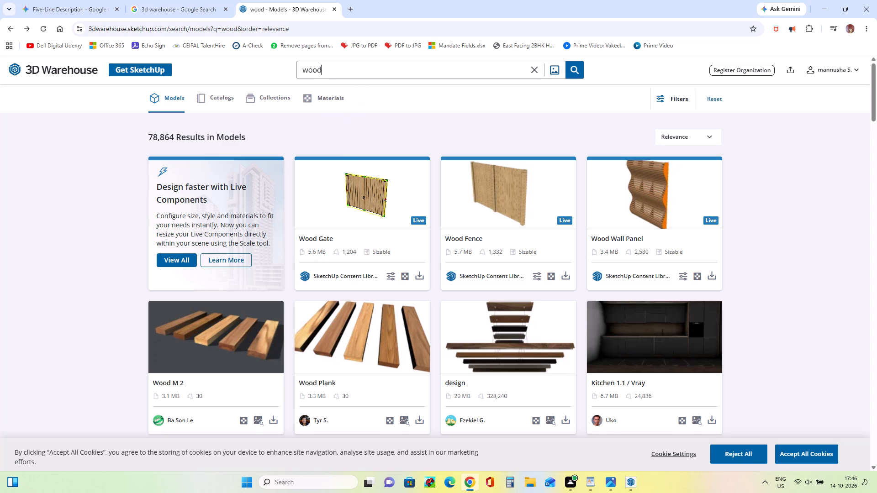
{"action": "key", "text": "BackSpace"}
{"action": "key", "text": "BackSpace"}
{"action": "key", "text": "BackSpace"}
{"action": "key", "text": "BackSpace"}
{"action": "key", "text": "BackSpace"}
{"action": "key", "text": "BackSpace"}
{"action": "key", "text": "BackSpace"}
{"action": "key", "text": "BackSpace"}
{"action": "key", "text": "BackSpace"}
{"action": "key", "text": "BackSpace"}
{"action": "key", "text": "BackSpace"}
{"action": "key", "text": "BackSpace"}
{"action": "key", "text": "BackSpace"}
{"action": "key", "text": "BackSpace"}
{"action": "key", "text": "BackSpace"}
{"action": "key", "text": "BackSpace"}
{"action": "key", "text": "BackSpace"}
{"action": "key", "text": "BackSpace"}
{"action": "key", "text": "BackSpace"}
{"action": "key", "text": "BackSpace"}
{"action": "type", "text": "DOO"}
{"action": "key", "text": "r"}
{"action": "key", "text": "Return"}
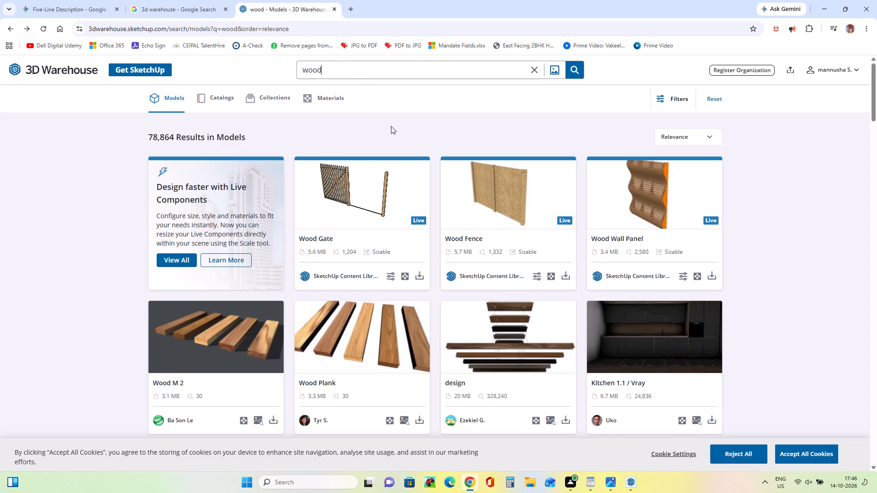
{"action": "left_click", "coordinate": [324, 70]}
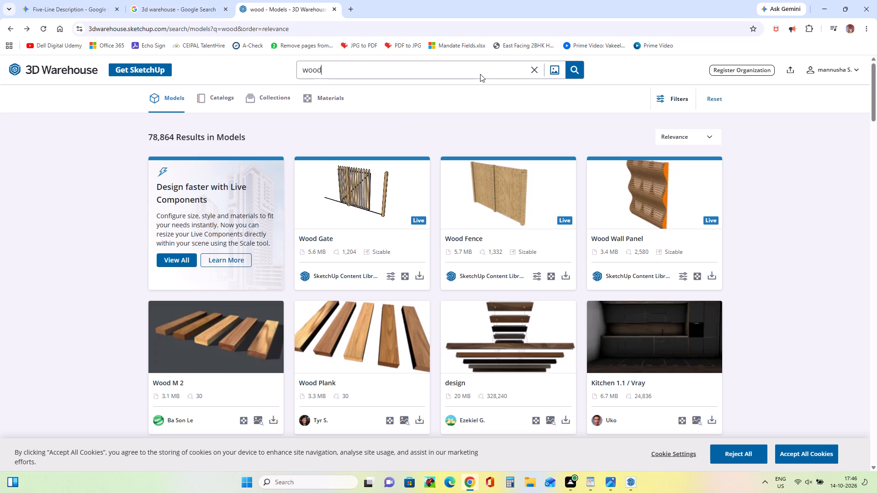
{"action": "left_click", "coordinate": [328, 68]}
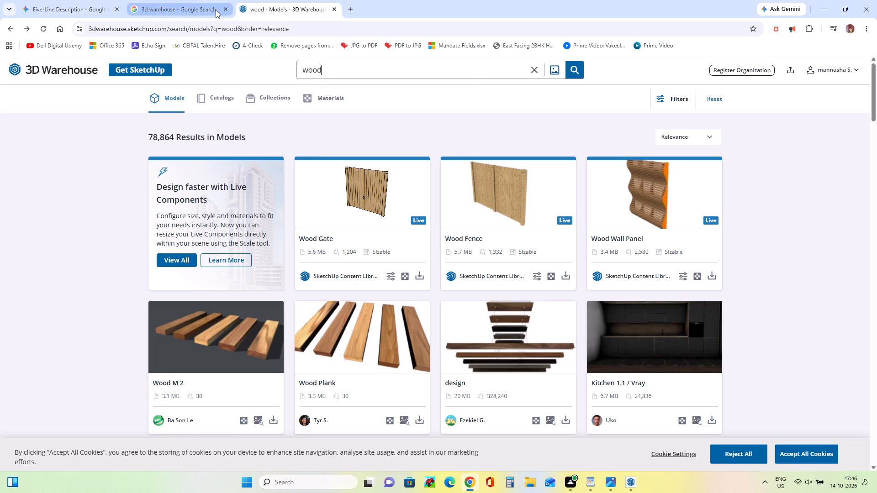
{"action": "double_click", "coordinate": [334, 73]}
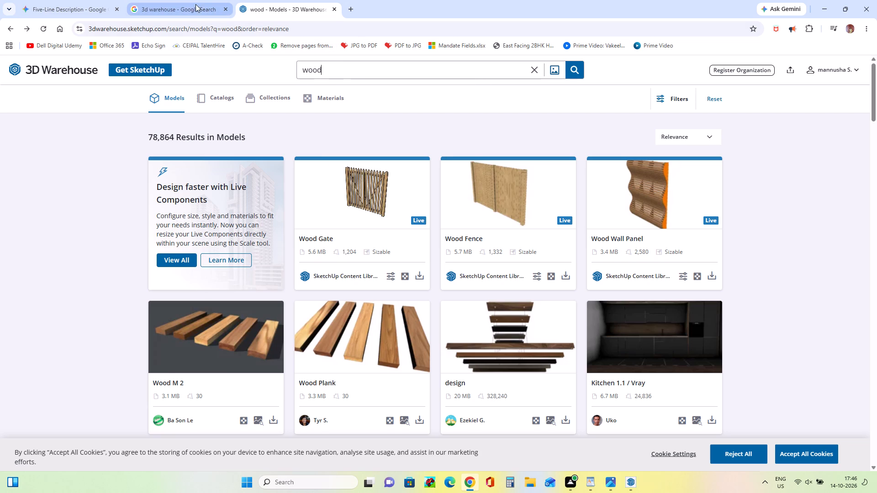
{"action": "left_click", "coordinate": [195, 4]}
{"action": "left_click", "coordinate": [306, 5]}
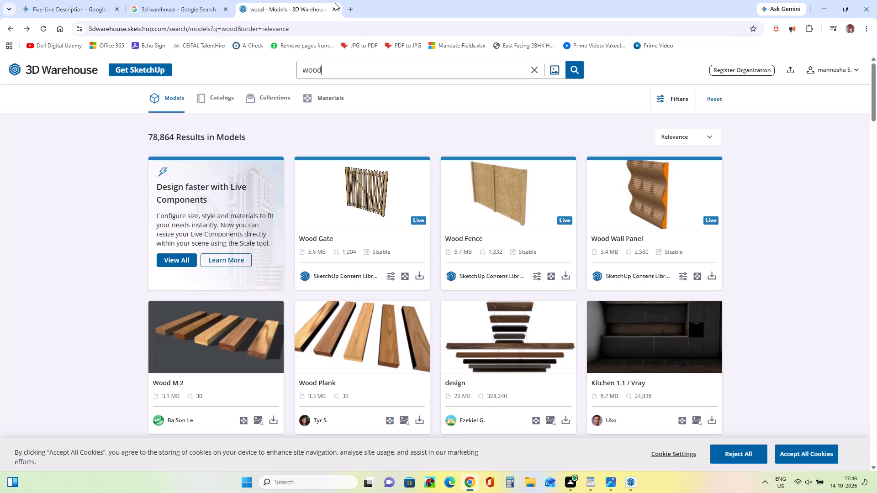
Close the wood models page, reopen 3D Warehouse from the Google results, and search its models for DOOR.
{"action": "left_click", "coordinate": [336, 9]}
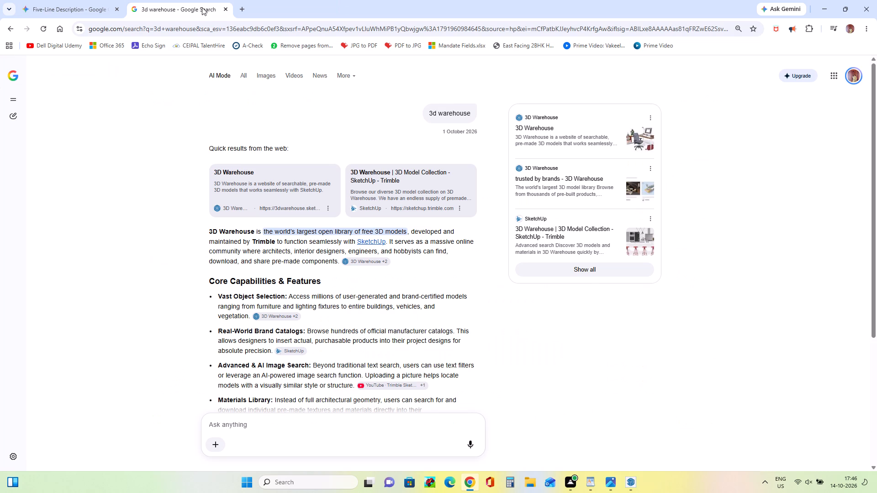
{"action": "left_click", "coordinate": [246, 169]}
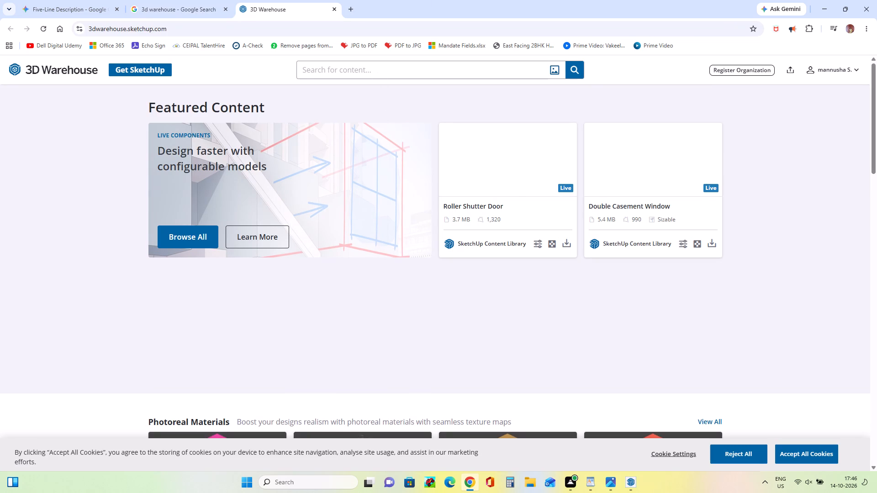
{"action": "left_click", "coordinate": [377, 68]}
{"action": "type", "text": "DOOR"}
{"action": "key", "text": "Return"}
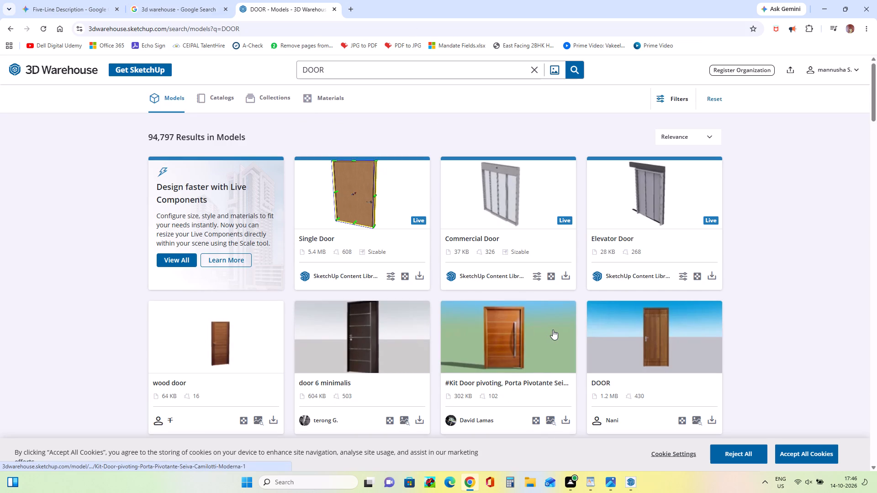
Browse the DOOR model results for a dark wooden door like those in the facade reference image.
{"action": "scroll", "coordinate": [555, 336], "scroll_direction": "down", "scroll_amount": 5}
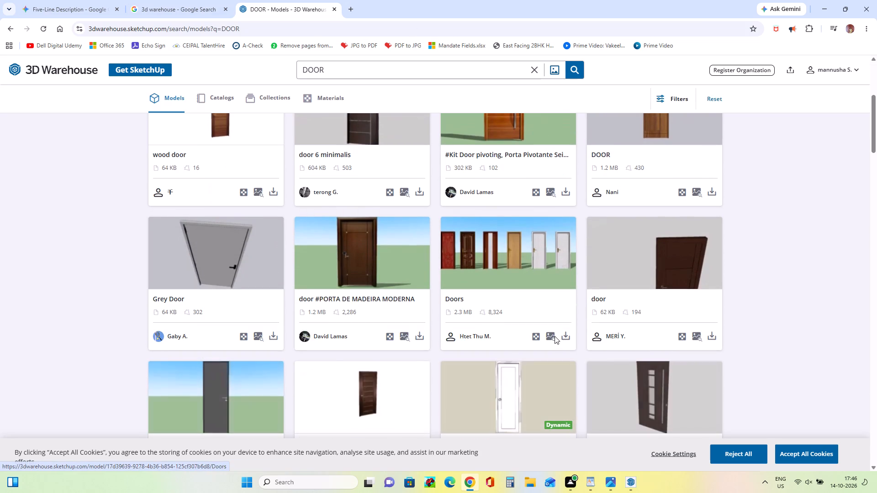
{"action": "scroll", "coordinate": [555, 336], "scroll_direction": "down", "scroll_amount": 4}
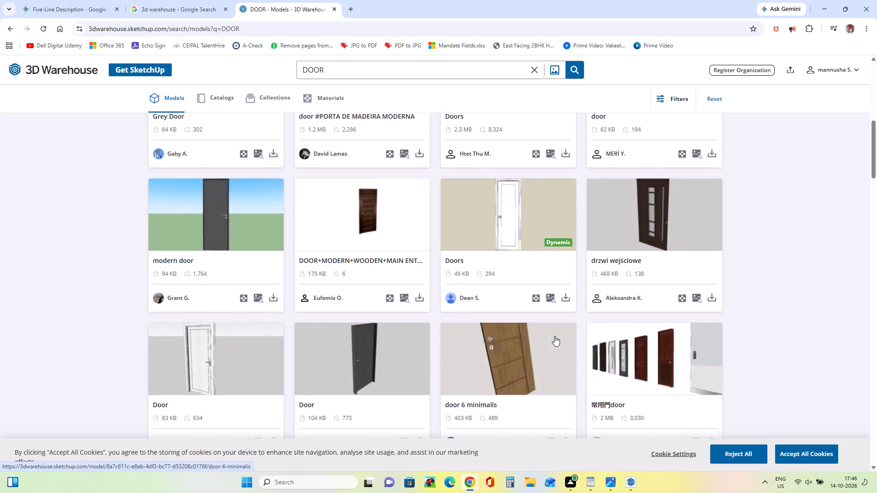
{"action": "scroll", "coordinate": [555, 336], "scroll_direction": "down", "scroll_amount": 2}
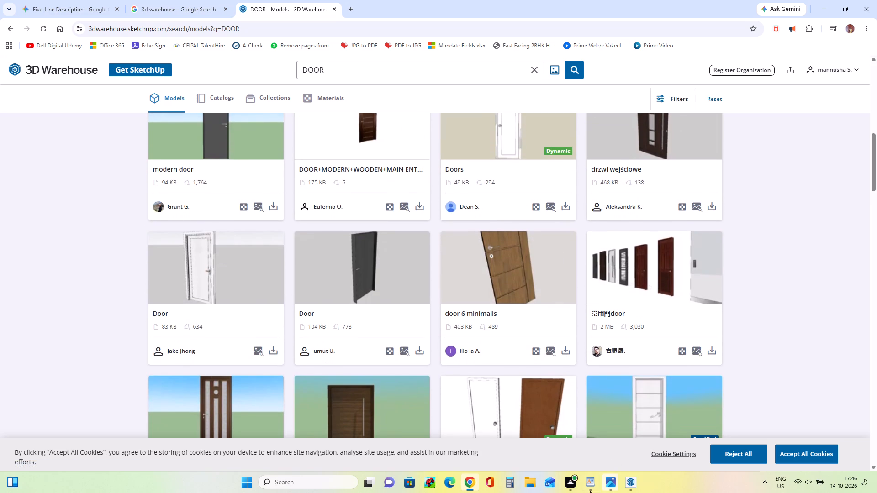
{"action": "scroll", "coordinate": [586, 462], "scroll_direction": "down", "scroll_amount": 1}
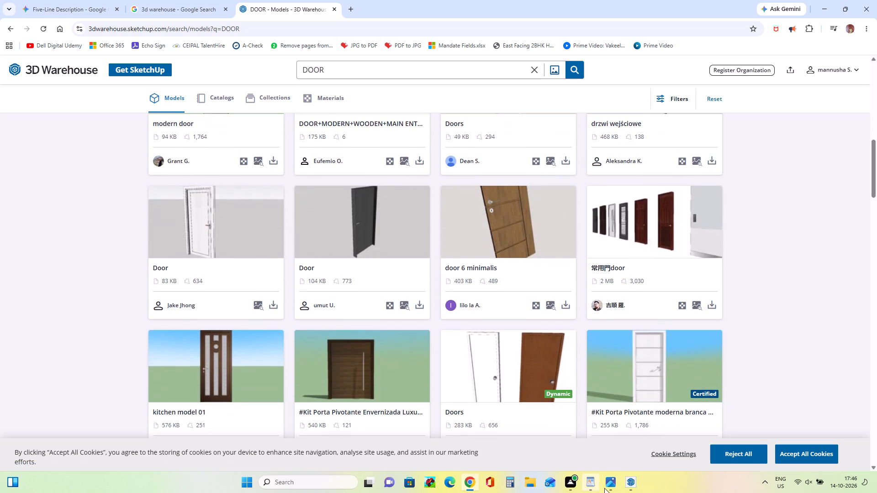
{"action": "left_click", "coordinate": [623, 484]}
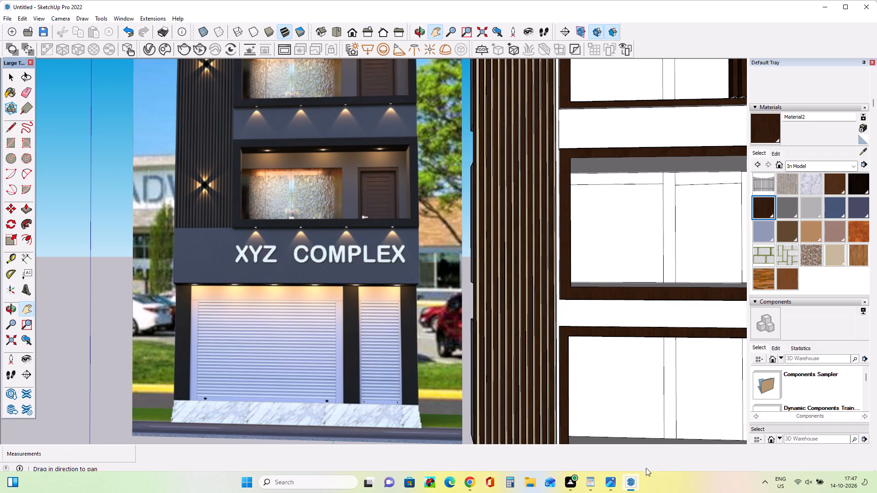
{"action": "left_click", "coordinate": [471, 485]}
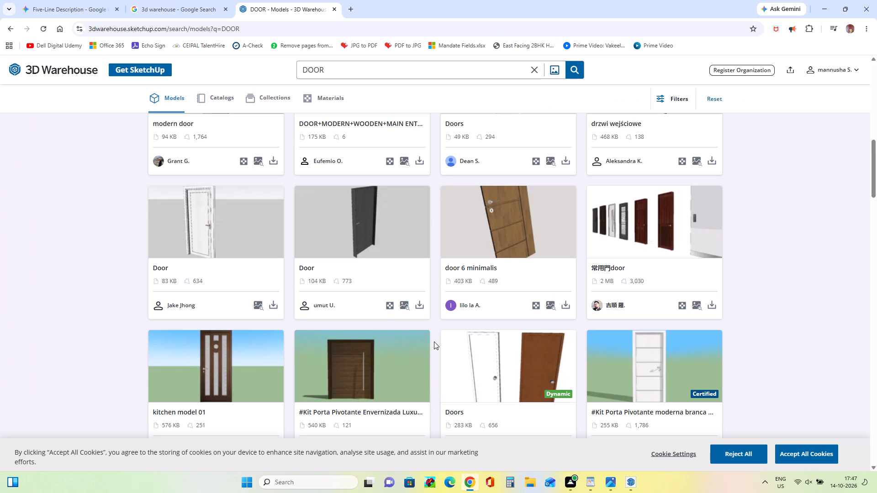
{"action": "scroll", "coordinate": [434, 341], "scroll_direction": "down", "scroll_amount": 8}
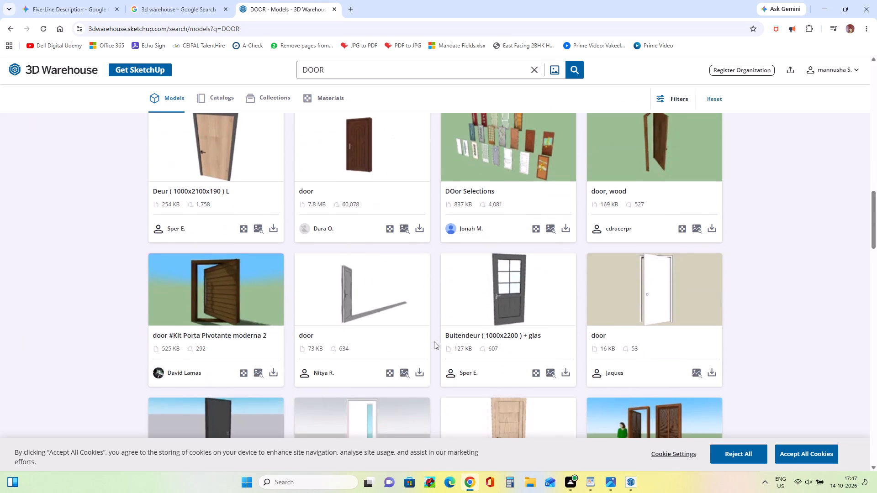
{"action": "scroll", "coordinate": [434, 341], "scroll_direction": "down", "scroll_amount": 10}
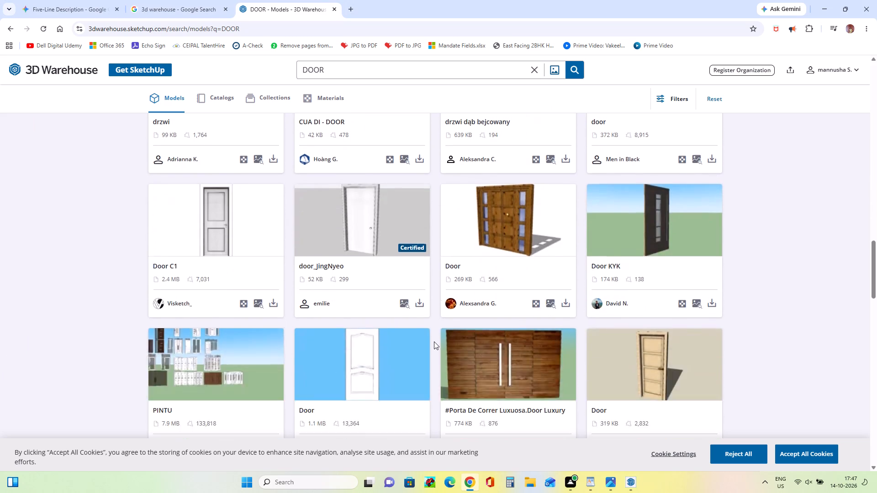
{"action": "scroll", "coordinate": [434, 341], "scroll_direction": "down", "scroll_amount": 4}
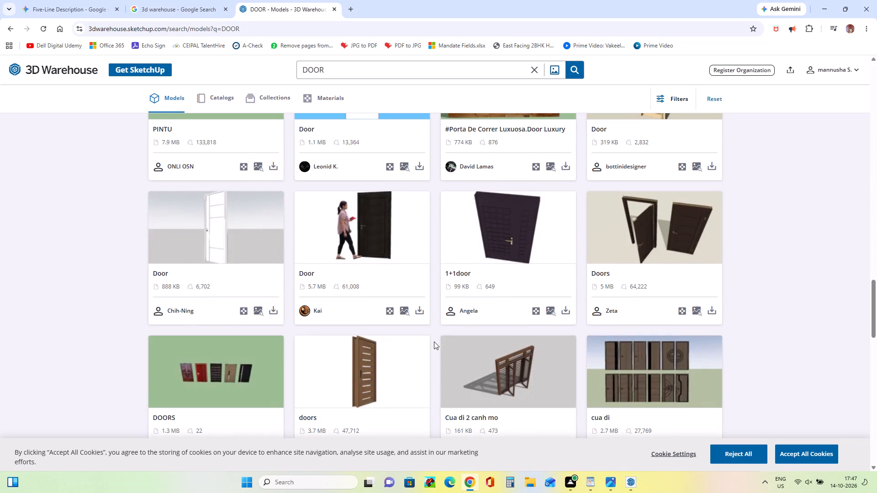
{"action": "scroll", "coordinate": [429, 413], "scroll_direction": "down", "scroll_amount": 3}
Download the 3.7 MB wooden model named doors, which has horizontal slats, dismissing the subscription offer.
{"action": "left_click", "coordinate": [420, 320]}
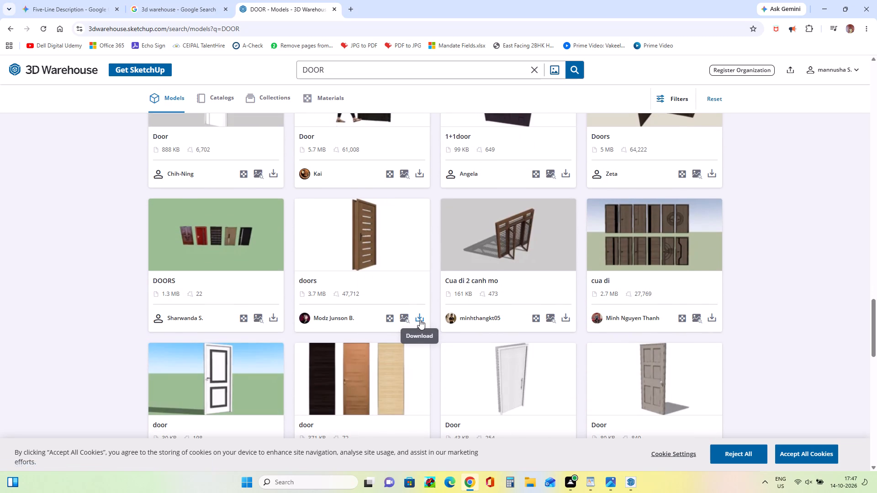
{"action": "left_click", "coordinate": [425, 340]}
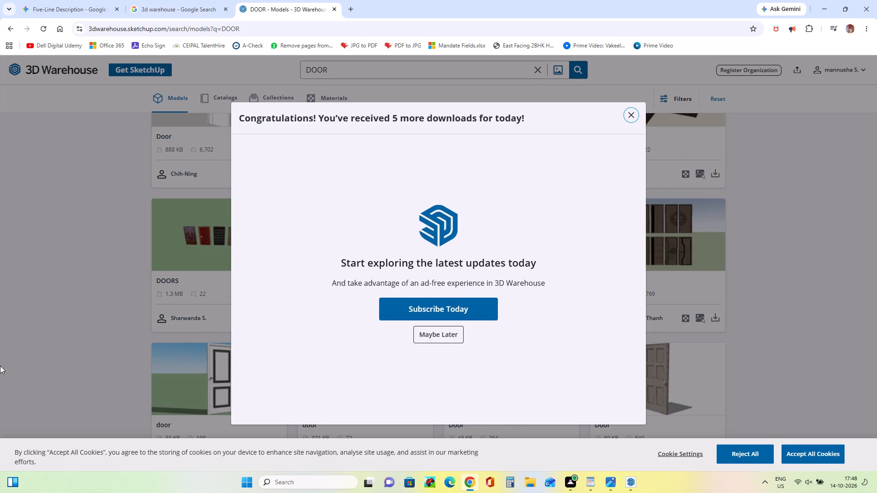
{"action": "scroll", "coordinate": [23, 288], "scroll_direction": "up", "scroll_amount": 1}
{"action": "left_click", "coordinate": [631, 114]}
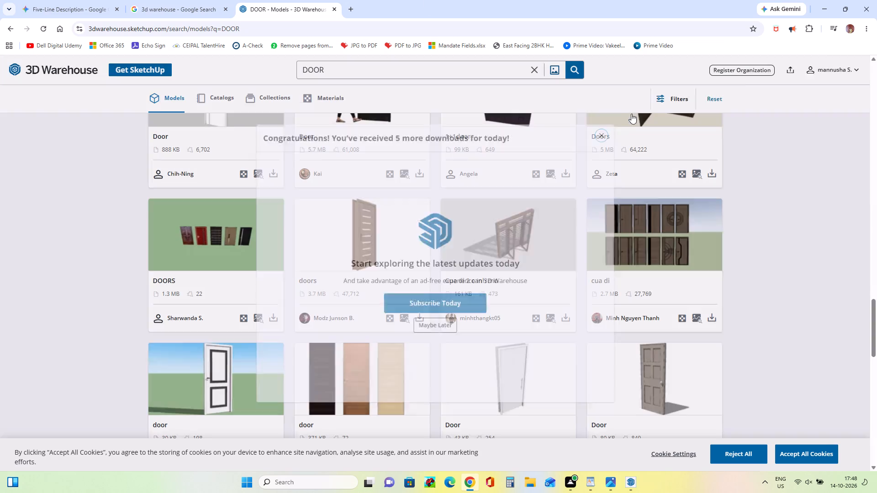
{"action": "left_click", "coordinate": [419, 317]}
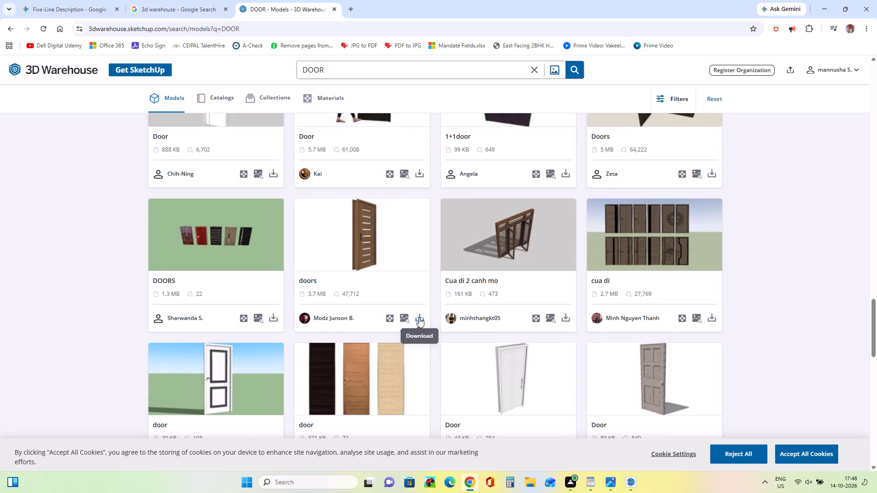
{"action": "left_click", "coordinate": [427, 337]}
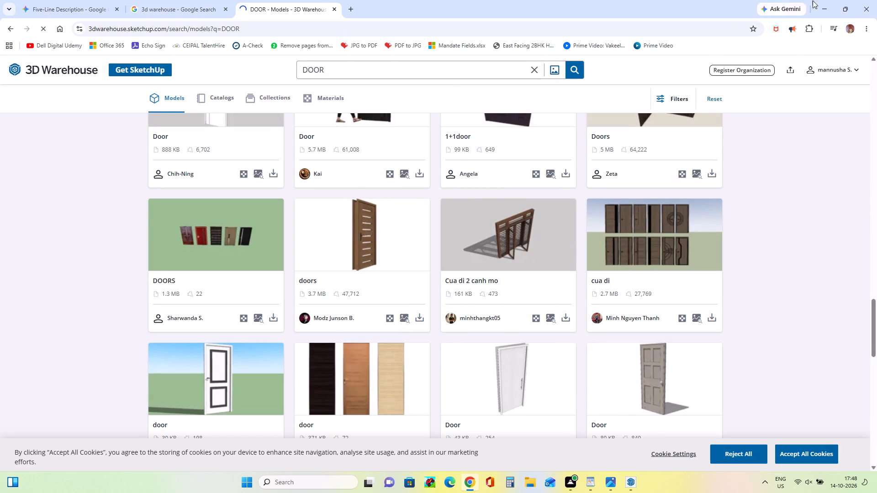
Switch to SketchUp, import Group6_1+(1) from Downloads, and place the door at the rear-wall door outline of the second balcony from the bottom.
{"action": "left_click", "coordinate": [827, 3]}
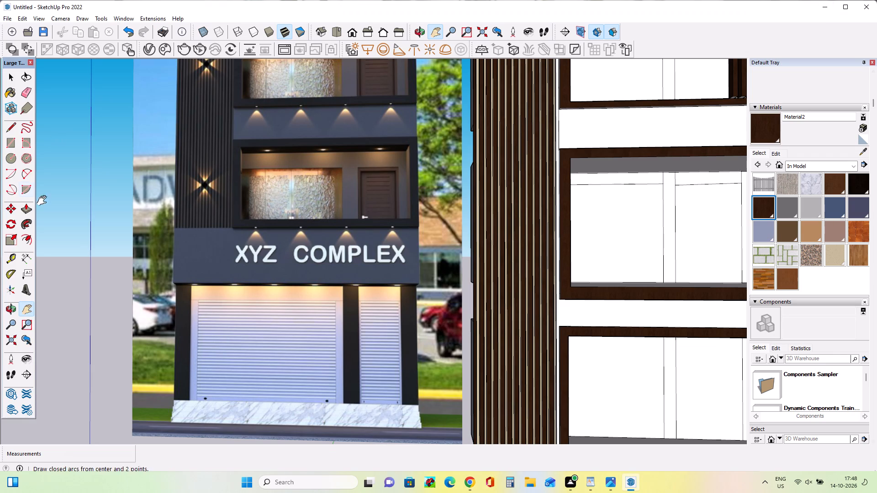
{"action": "left_click", "coordinate": [6, 16]}
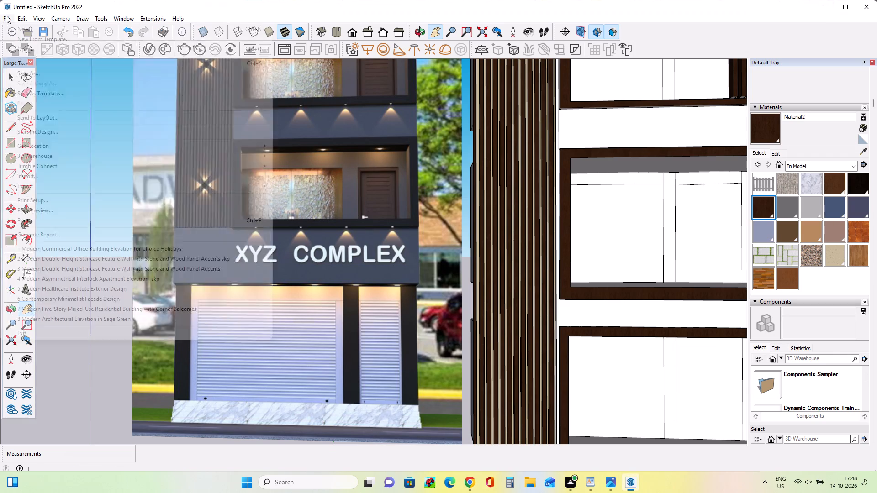
{"action": "left_click", "coordinate": [46, 179]}
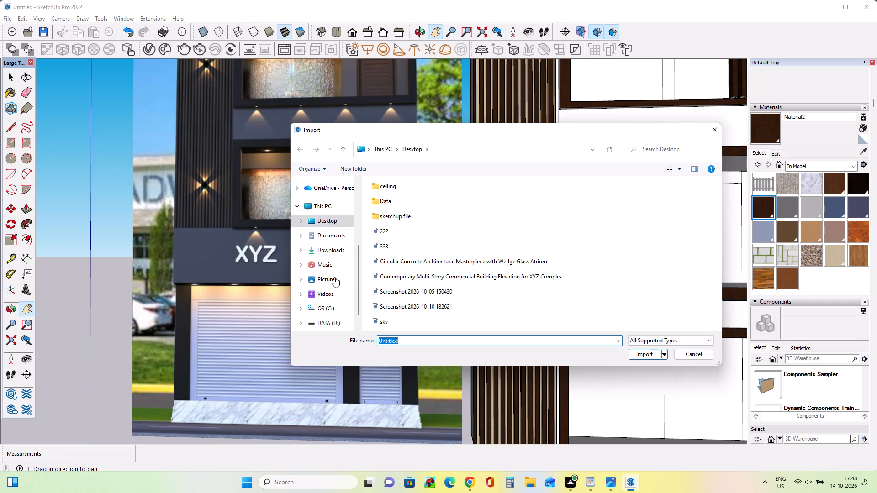
{"action": "scroll", "coordinate": [334, 277], "scroll_direction": "down", "scroll_amount": 3}
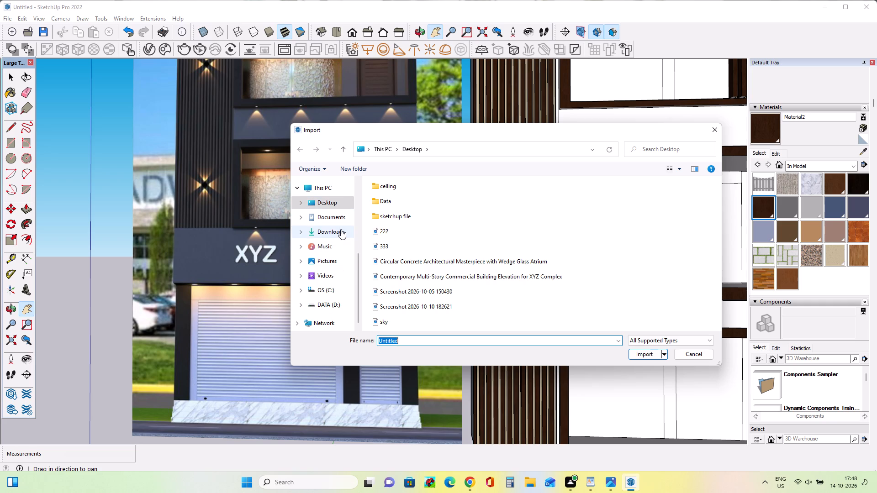
{"action": "left_click", "coordinate": [341, 229]}
{"action": "left_click", "coordinate": [438, 209]}
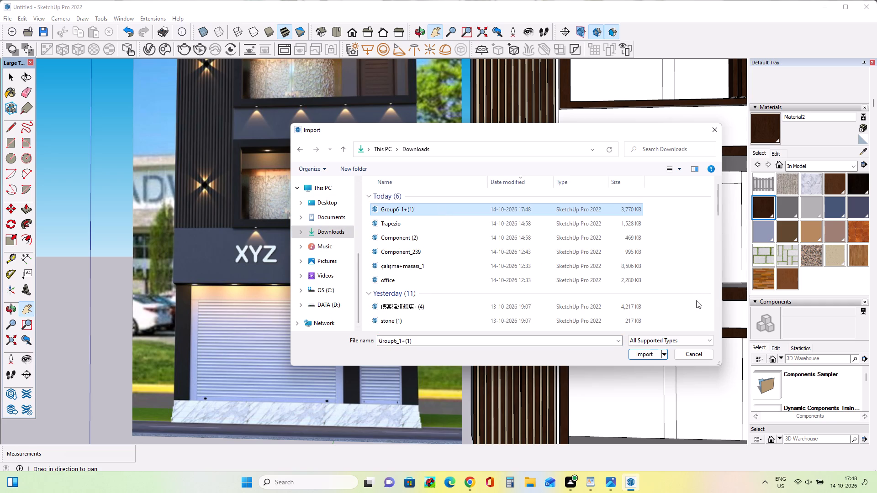
{"action": "left_click", "coordinate": [647, 357]}
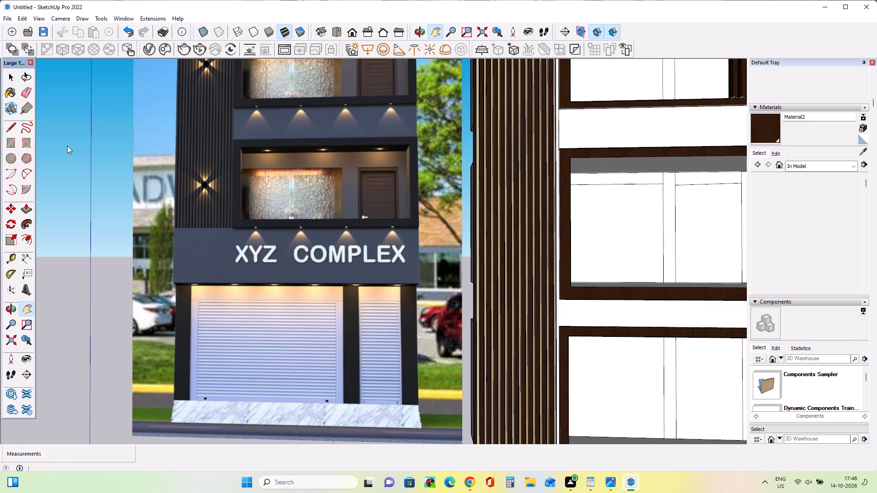
{"action": "scroll", "coordinate": [67, 146], "scroll_direction": "down", "scroll_amount": 8}
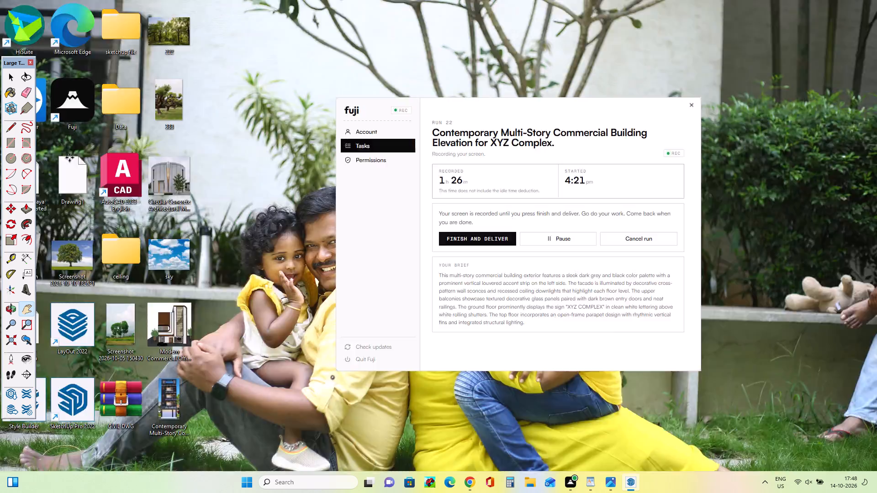
{"action": "scroll", "coordinate": [65, 158], "scroll_direction": "down", "scroll_amount": 2}
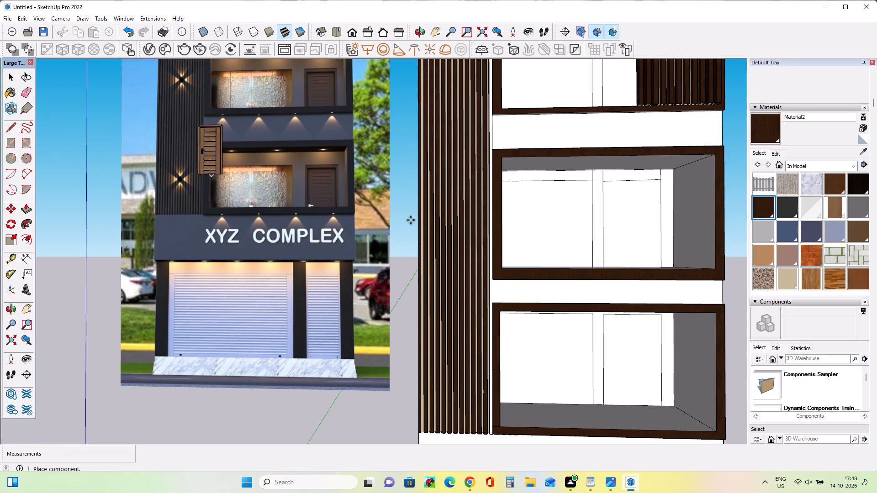
{"action": "left_click", "coordinate": [612, 266]}
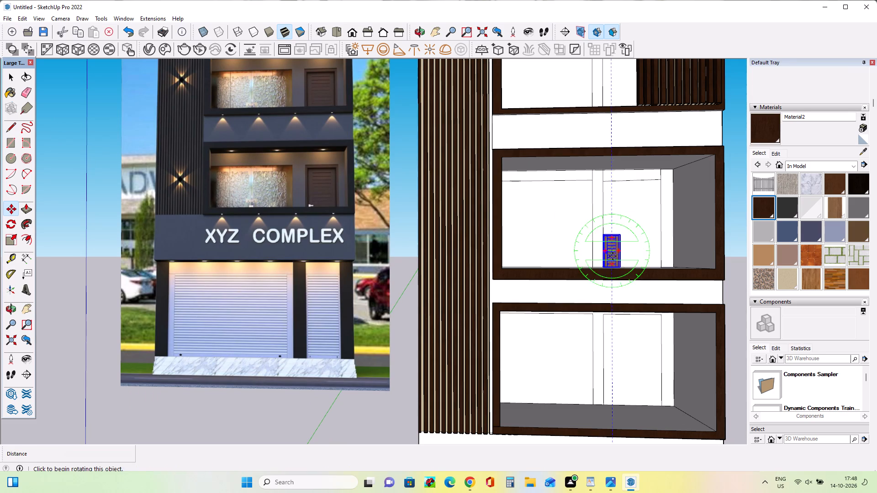
Scale the placed door up uniformly by a factor of about 2.6 so it approaches the height of its outlined opening.
{"action": "left_click", "coordinate": [12, 238]}
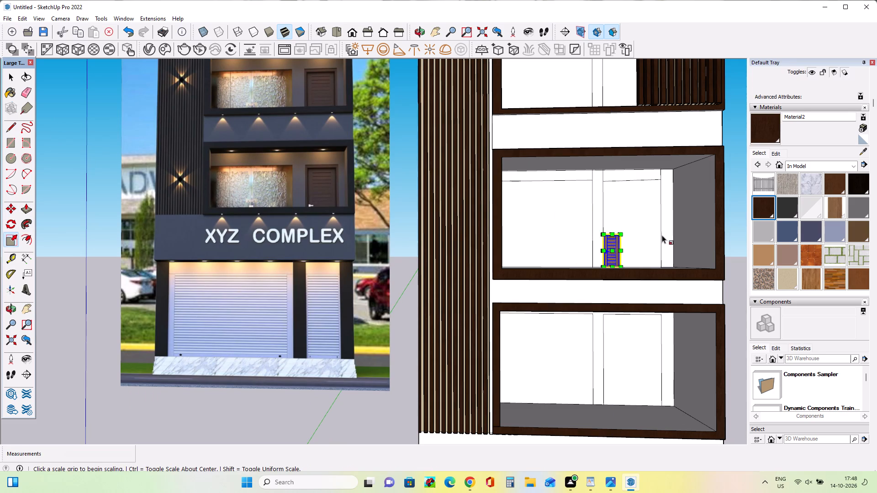
{"action": "left_click", "coordinate": [622, 230]}
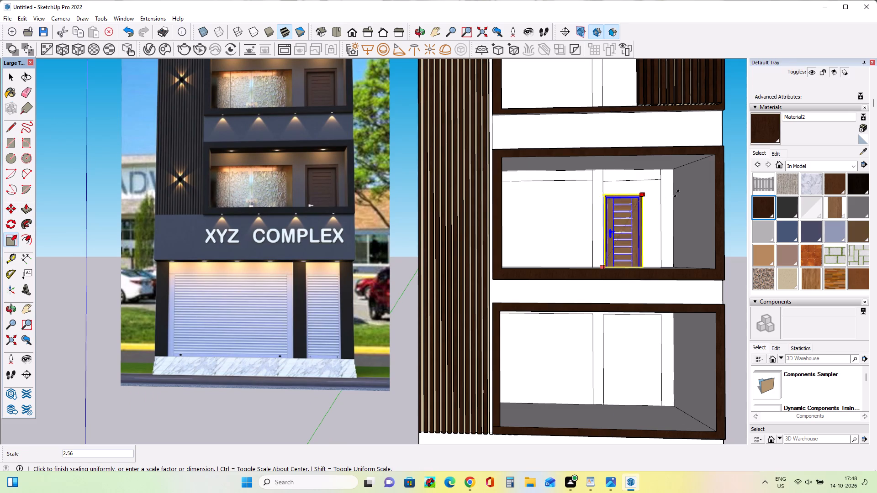
{"action": "left_click", "coordinate": [678, 191]}
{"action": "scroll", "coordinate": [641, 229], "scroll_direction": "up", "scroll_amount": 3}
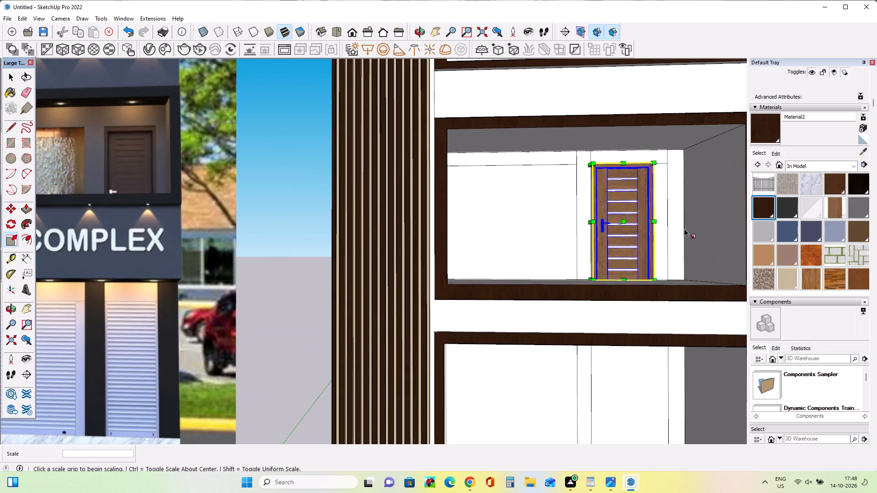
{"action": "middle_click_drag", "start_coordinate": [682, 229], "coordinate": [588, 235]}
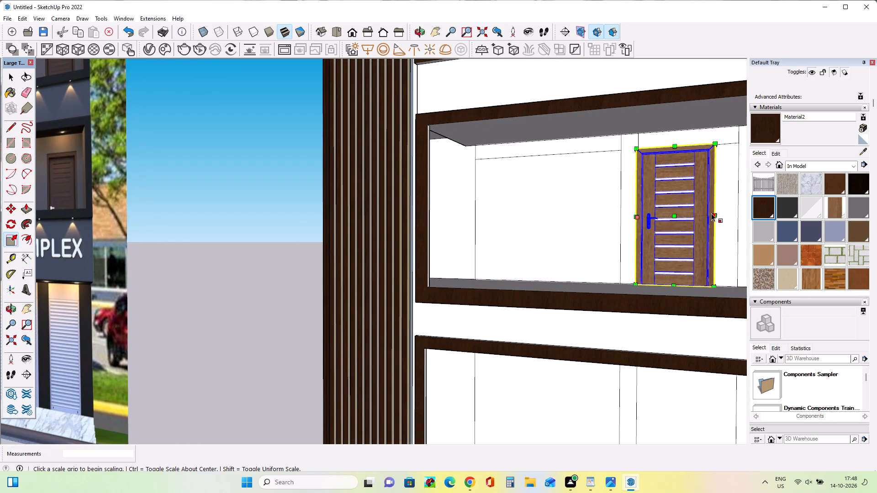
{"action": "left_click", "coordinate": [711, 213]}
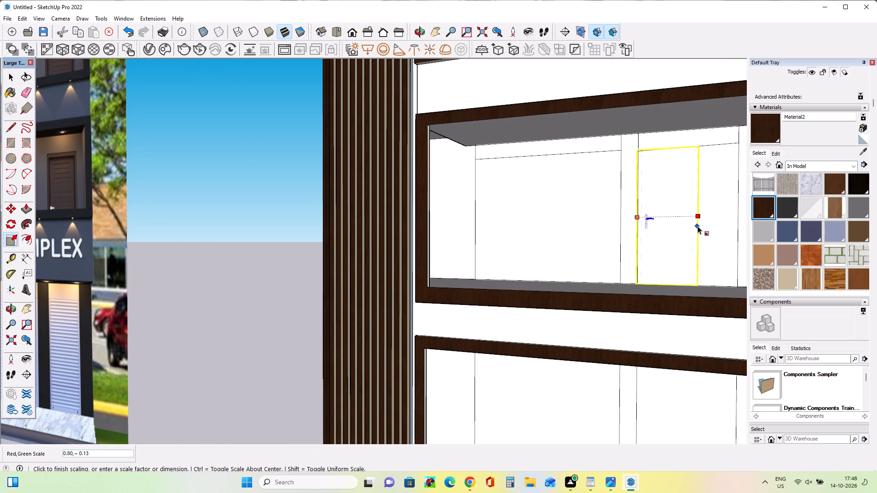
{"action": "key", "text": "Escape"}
Scale the door's width to fit the outlined door opening on the balcony's rear wall.
{"action": "middle_click_drag", "start_coordinate": [701, 227], "coordinate": [598, 217]}
{"action": "scroll", "coordinate": [560, 209], "scroll_direction": "down", "scroll_amount": 3}
{"action": "scroll", "coordinate": [518, 204], "scroll_direction": "down", "scroll_amount": 3}
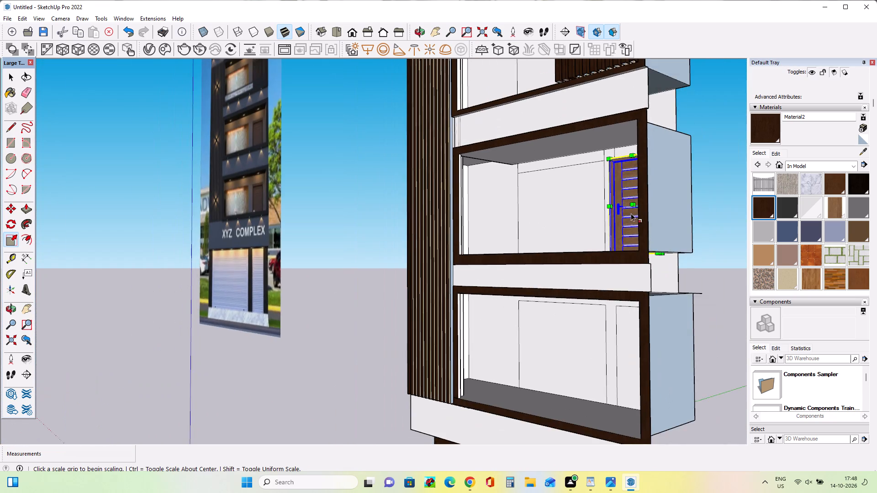
{"action": "scroll", "coordinate": [631, 213], "scroll_direction": "up", "scroll_amount": 11}
{"action": "scroll", "coordinate": [590, 207], "scroll_direction": "down", "scroll_amount": 1}
{"action": "scroll", "coordinate": [591, 207], "scroll_direction": "up", "scroll_amount": 3}
{"action": "middle_click_drag", "start_coordinate": [683, 226], "coordinate": [737, 233]}
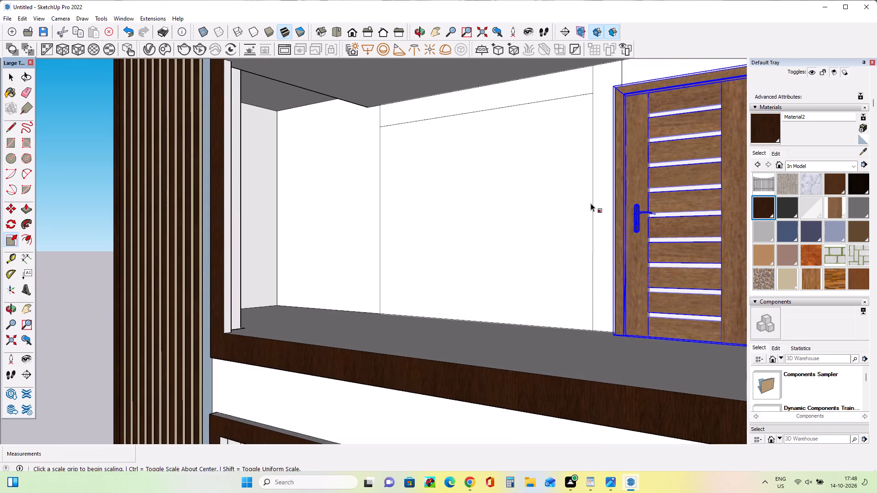
{"action": "left_click", "coordinate": [21, 310]}
{"action": "left_click_drag", "start_coordinate": [197, 261], "coordinate": [111, 175]}
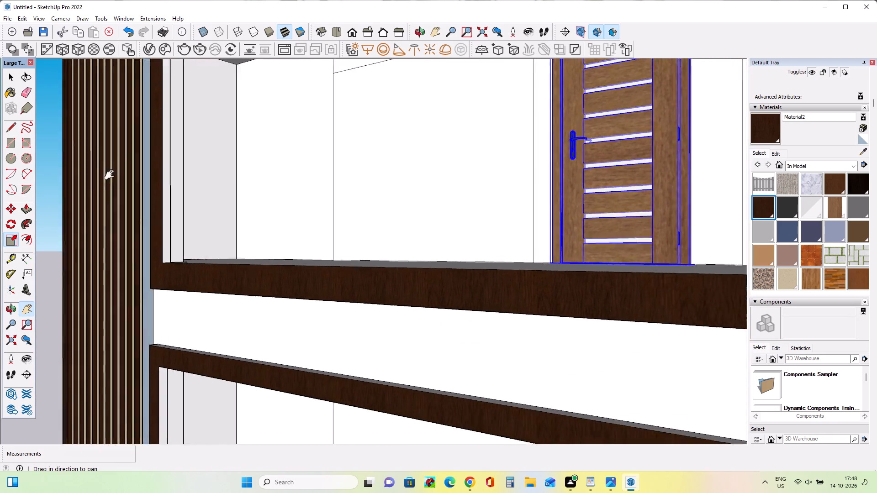
{"action": "left_click_drag", "start_coordinate": [111, 175], "coordinate": [95, 207]}
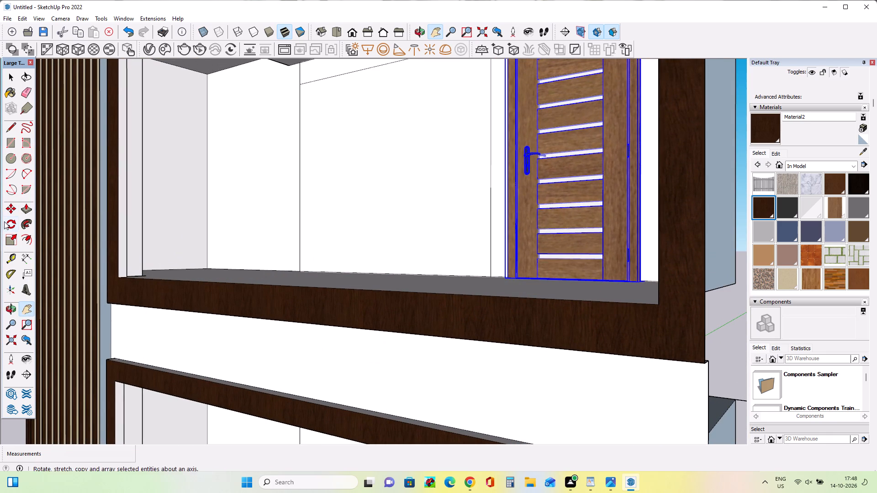
{"action": "left_click", "coordinate": [8, 244]}
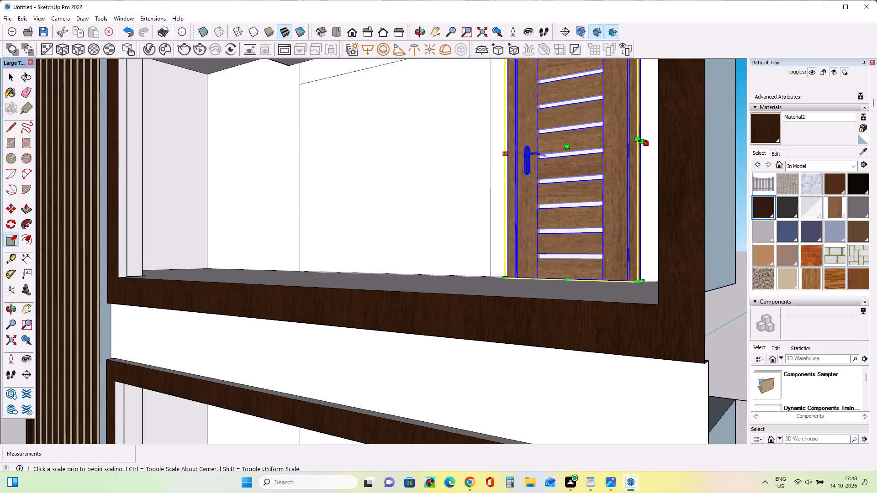
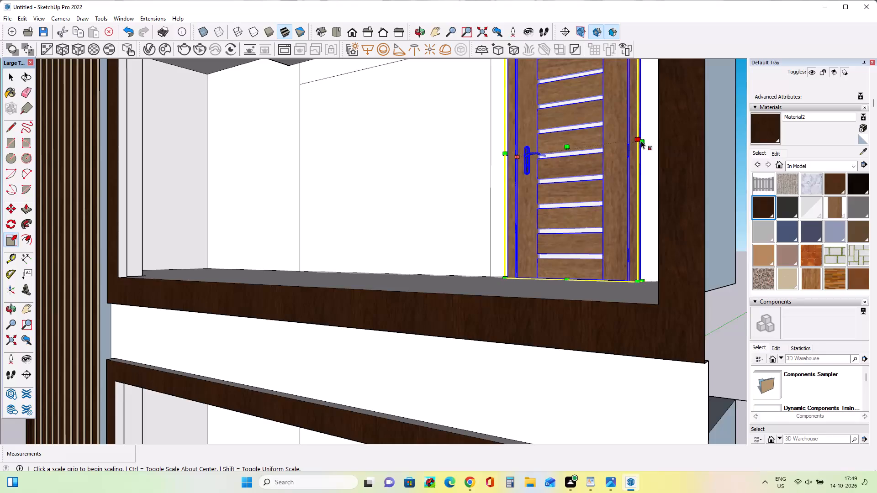
Widen the balcony door along the red axis by a scale factor of about 1.25.
{"action": "scroll", "coordinate": [641, 141], "scroll_direction": "up", "scroll_amount": 11}
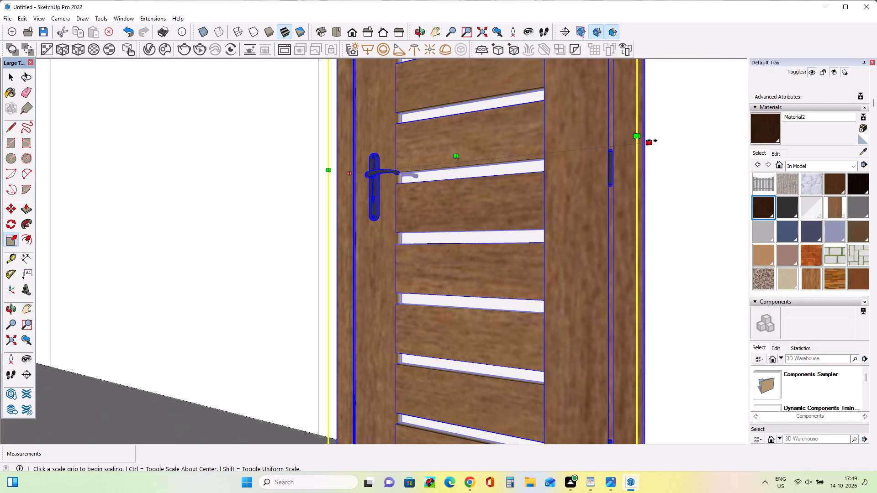
{"action": "left_click", "coordinate": [652, 141]}
{"action": "scroll", "coordinate": [669, 148], "scroll_direction": "down", "scroll_amount": 10}
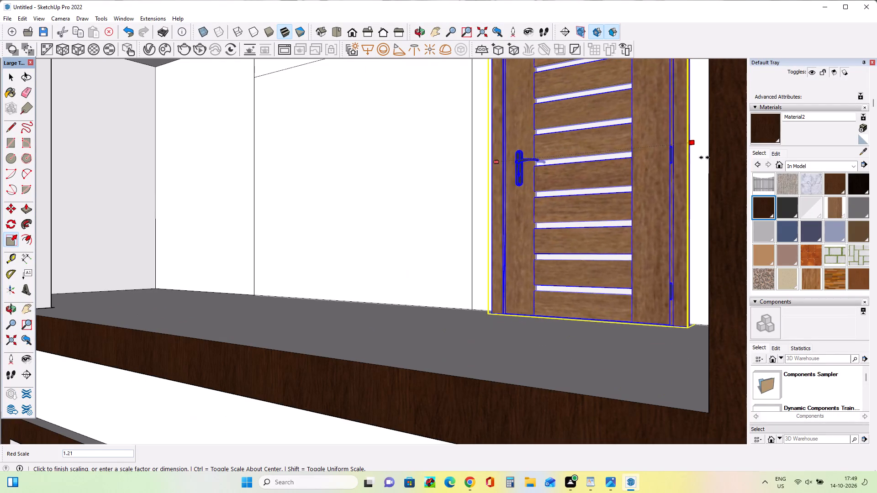
{"action": "middle_click_drag", "start_coordinate": [690, 159], "coordinate": [812, 168]}
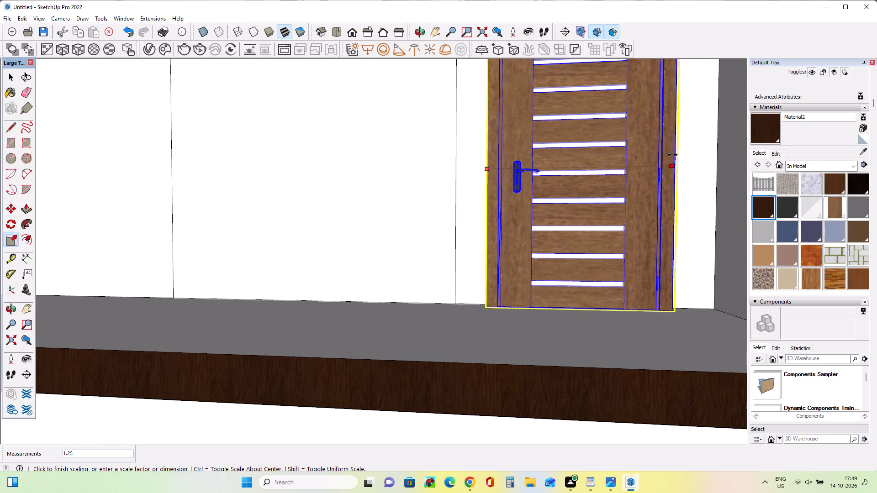
{"action": "left_click", "coordinate": [672, 155]}
Move the door about 5' 10 5/8" out from the rear wall onto the balcony floor, clear of its outlined opening.
{"action": "middle_click_drag", "start_coordinate": [627, 233], "coordinate": [797, 191]}
{"action": "scroll", "coordinate": [486, 212], "scroll_direction": "up", "scroll_amount": 3}
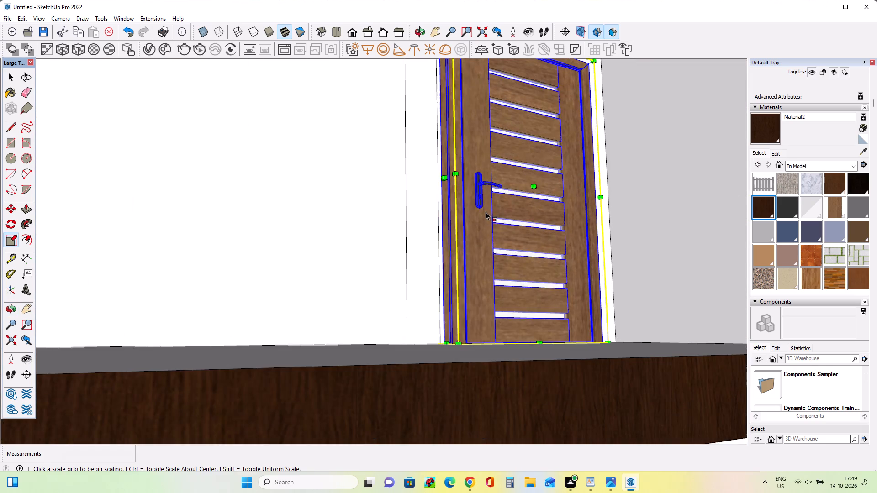
{"action": "middle_click_drag", "start_coordinate": [493, 215], "coordinate": [524, 279]}
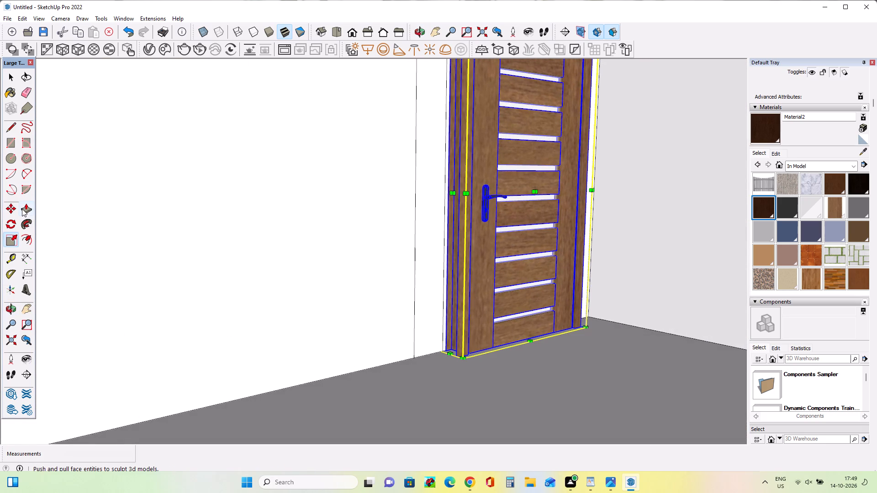
{"action": "left_click", "coordinate": [15, 209]}
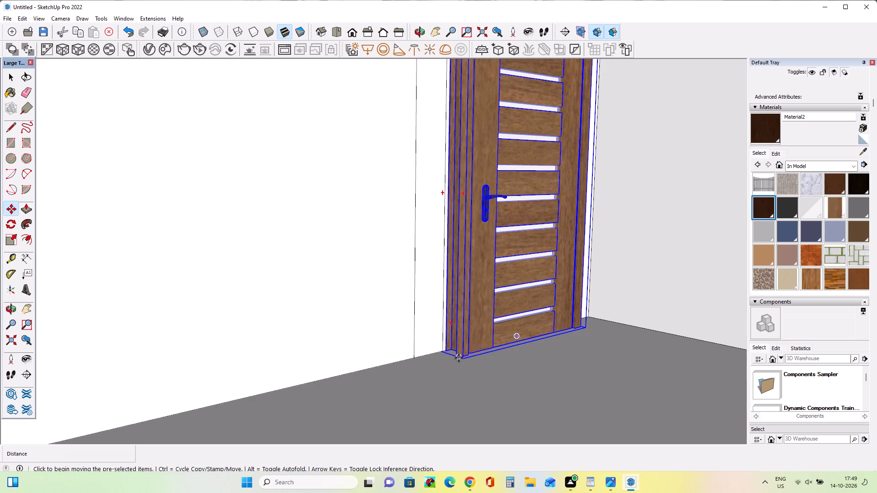
{"action": "left_click", "coordinate": [459, 358]}
{"action": "left_click", "coordinate": [524, 390]}
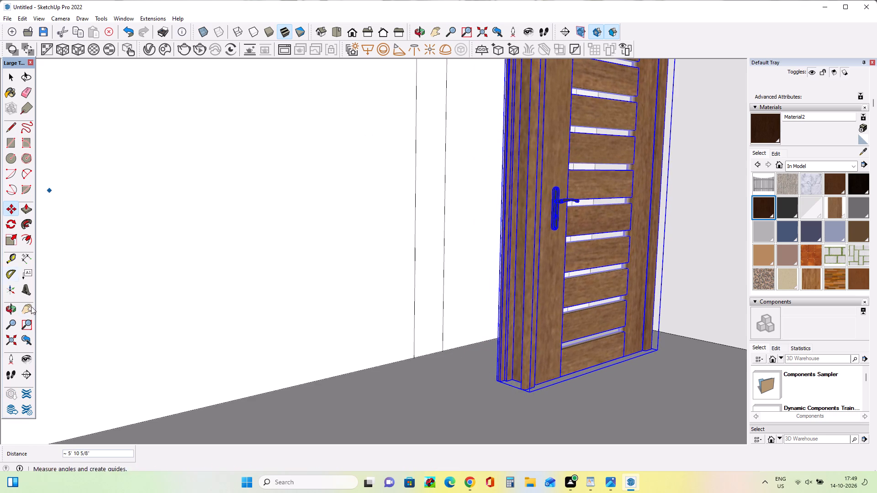
Scale the door's thickness along the green axis to 0.50.
{"action": "left_click", "coordinate": [12, 241]}
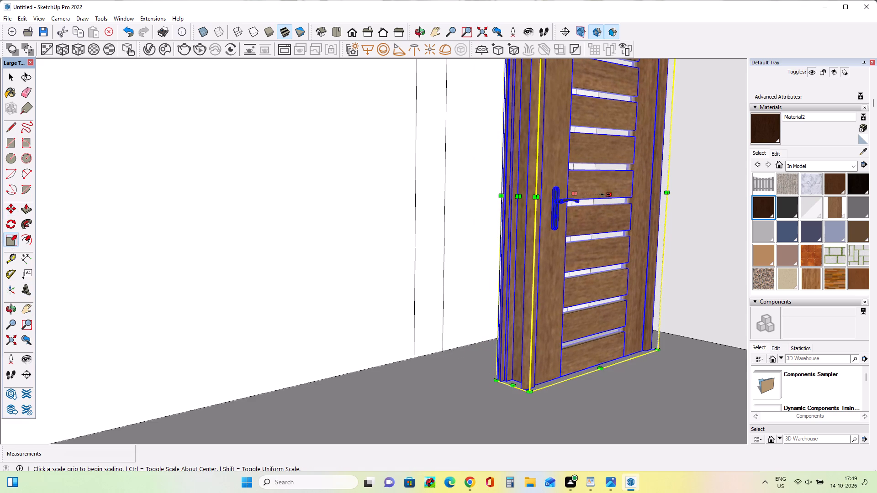
{"action": "left_click", "coordinate": [608, 194]}
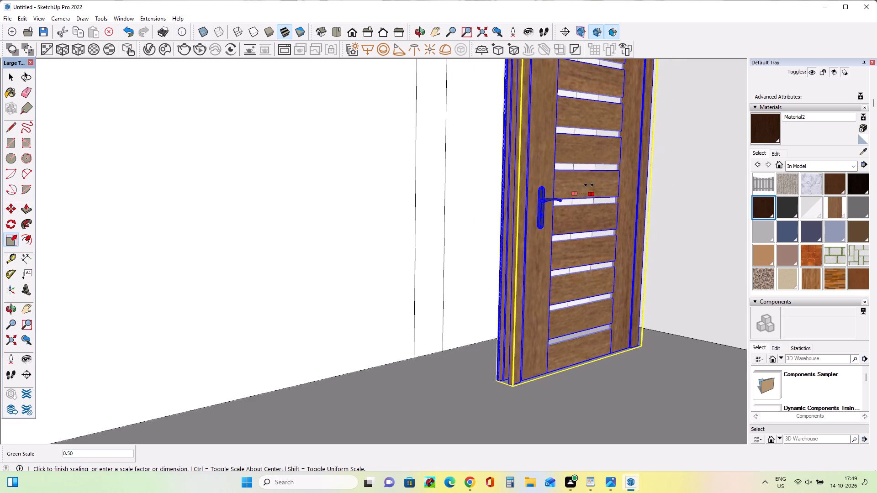
{"action": "left_click", "coordinate": [589, 185]}
Push the outlined door face into the second balcony's rear wall to form a recess, finishing with a push of about 1' 4 3/8".
{"action": "middle_click_drag", "start_coordinate": [491, 234], "coordinate": [534, 251]}
{"action": "middle_click_drag", "start_coordinate": [597, 236], "coordinate": [562, 236]}
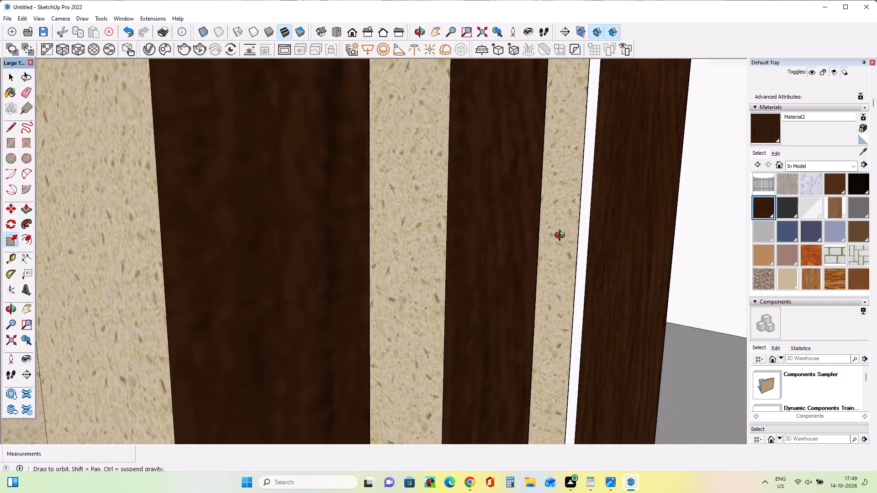
{"action": "middle_click_drag", "start_coordinate": [562, 236], "coordinate": [441, 222]}
{"action": "scroll", "coordinate": [435, 223], "scroll_direction": "down", "scroll_amount": 3}
{"action": "scroll", "coordinate": [433, 216], "scroll_direction": "down", "scroll_amount": 19}
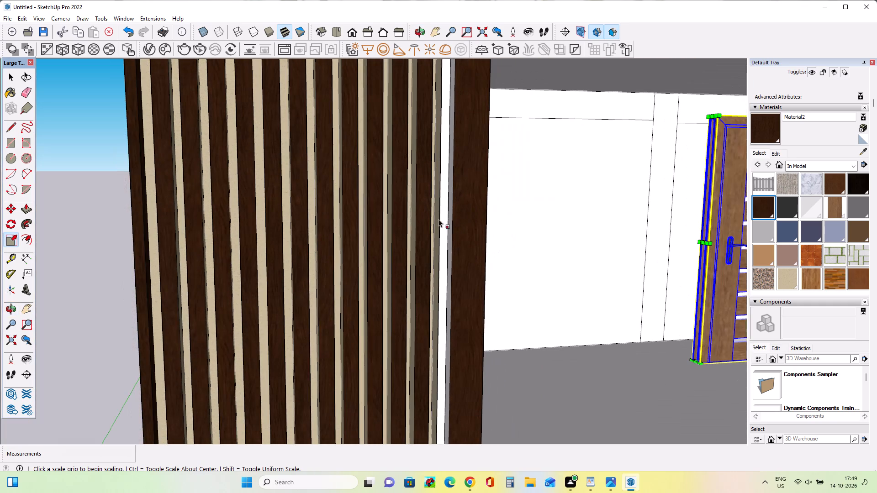
{"action": "left_click", "coordinate": [24, 212]}
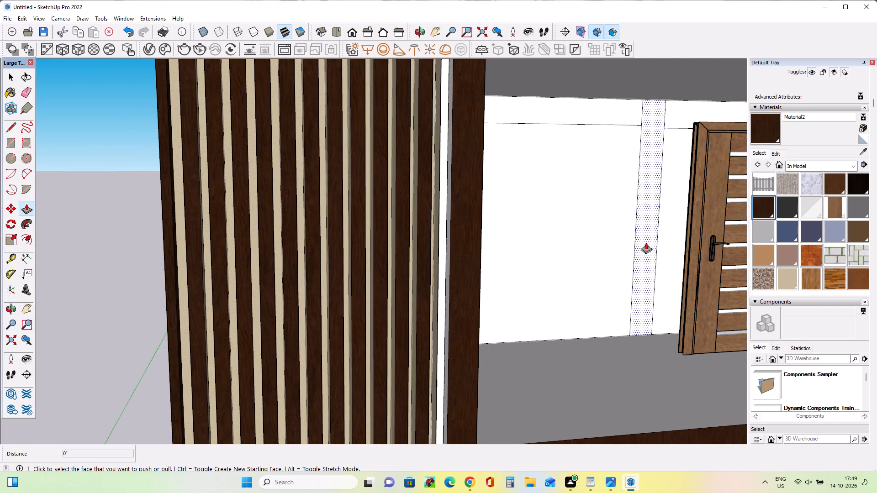
{"action": "left_click", "coordinate": [676, 241]}
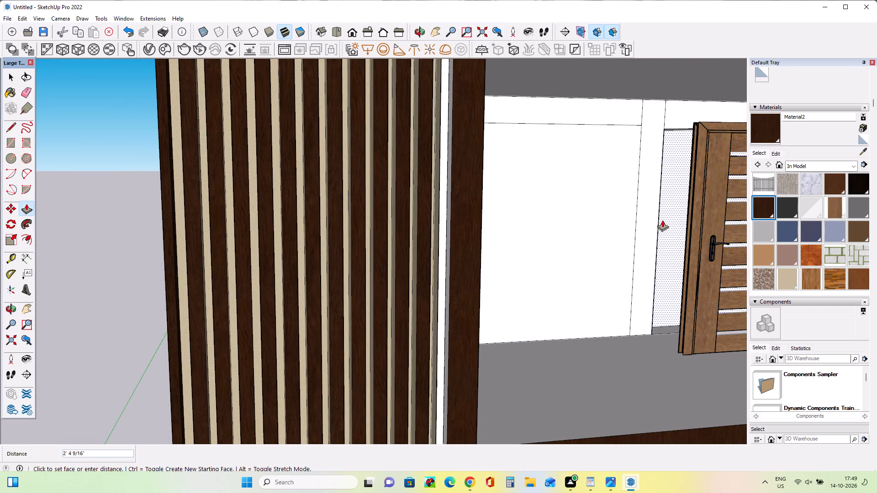
{"action": "left_click", "coordinate": [668, 218]}
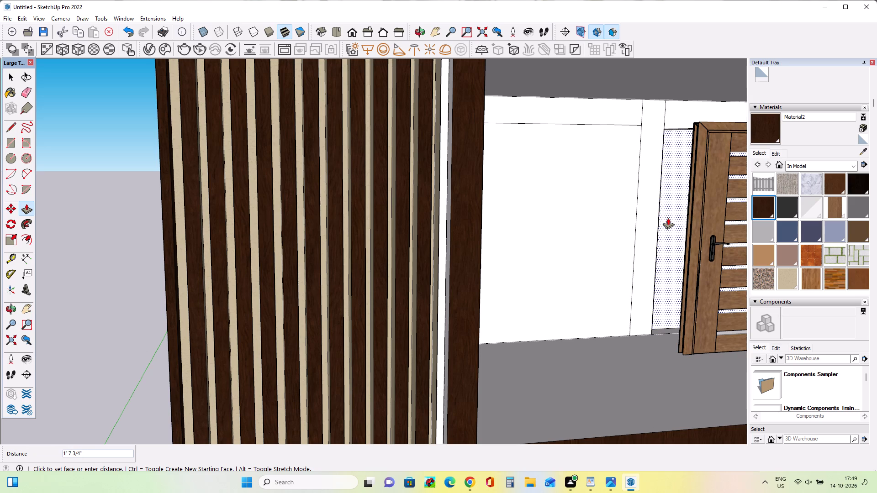
{"action": "scroll", "coordinate": [663, 242], "scroll_direction": "up", "scroll_amount": 3}
{"action": "left_click", "coordinate": [672, 251]}
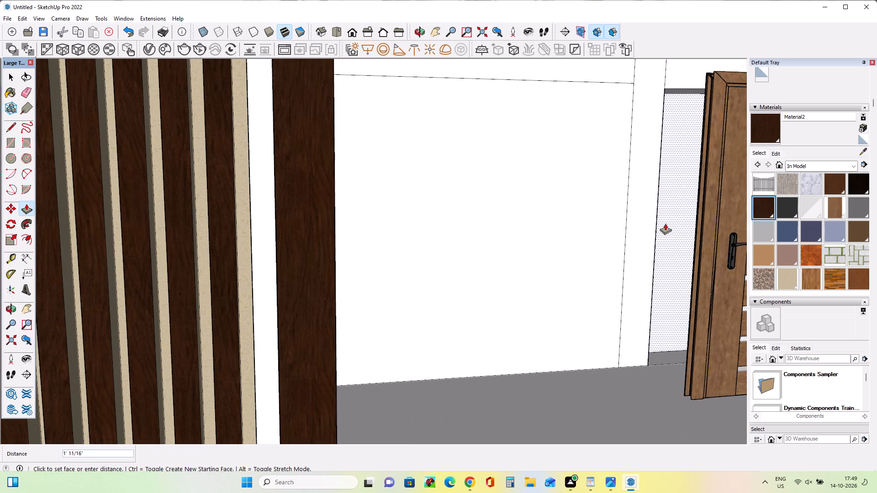
{"action": "left_click", "coordinate": [665, 222]}
Move the door by its bottom corner into the matching corner of the recessed opening in the balcony's rear wall.
{"action": "middle_click_drag", "start_coordinate": [602, 239], "coordinate": [531, 193]}
{"action": "scroll", "coordinate": [531, 193], "scroll_direction": "down", "scroll_amount": 7}
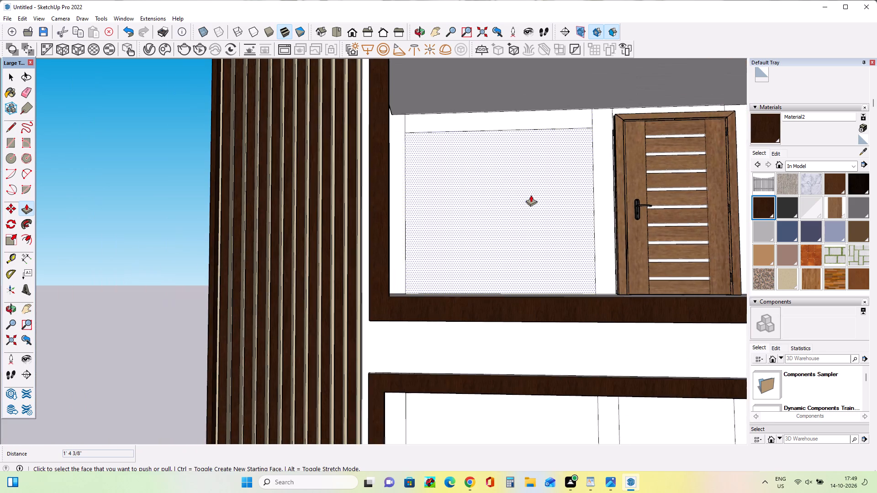
{"action": "middle_click_drag", "start_coordinate": [605, 228], "coordinate": [687, 278]}
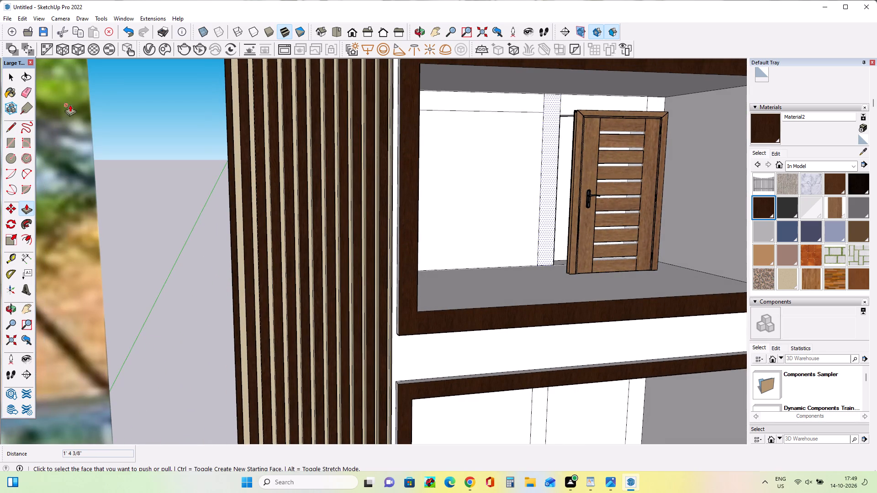
{"action": "left_click", "coordinate": [8, 206]}
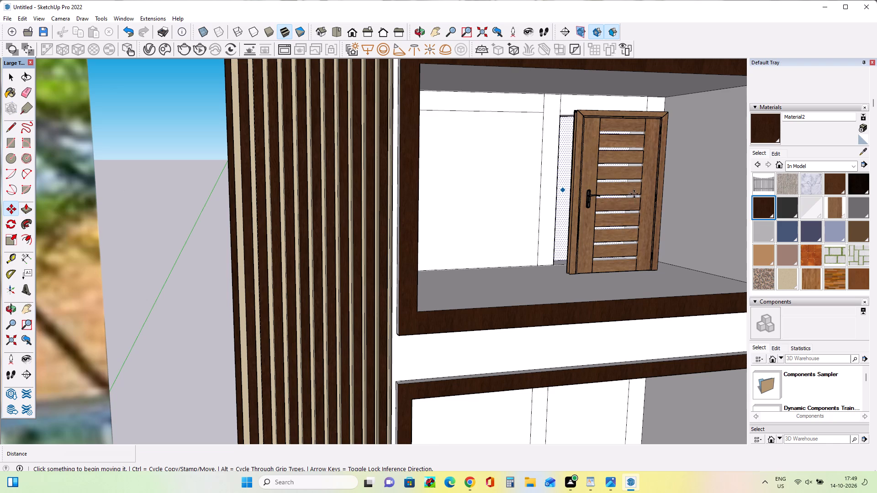
{"action": "left_click", "coordinate": [568, 275]}
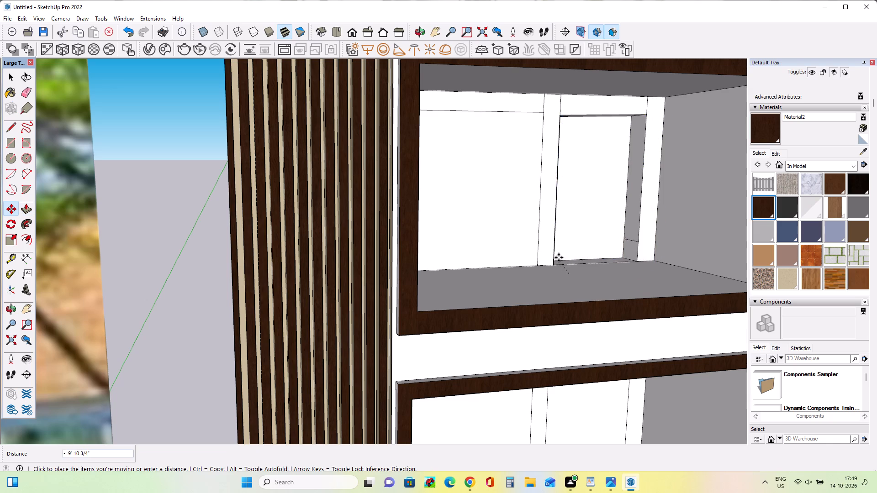
{"action": "left_click", "coordinate": [556, 263]}
Examine the door's fit in the second balcony and compare it with the reference image of the facade.
{"action": "middle_click_drag", "start_coordinate": [619, 260], "coordinate": [576, 249]}
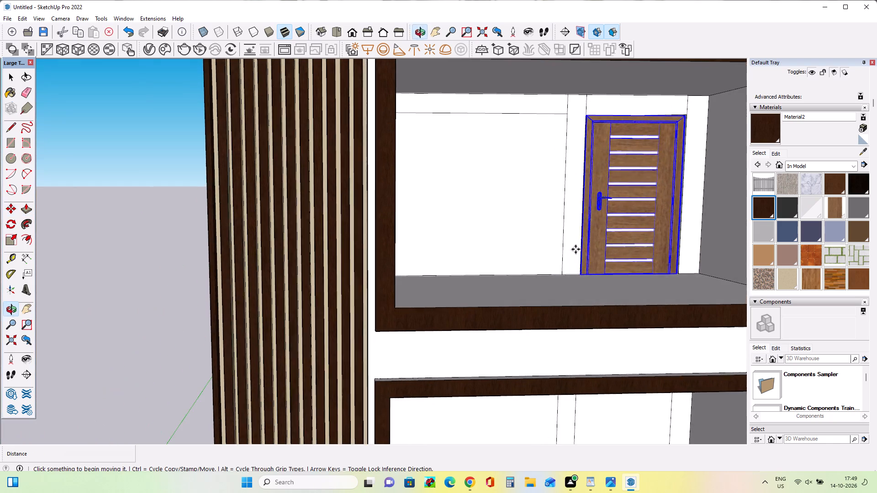
{"action": "scroll", "coordinate": [576, 249], "scroll_direction": "down", "scroll_amount": 5}
{"action": "middle_click_drag", "start_coordinate": [612, 223], "coordinate": [615, 232]}
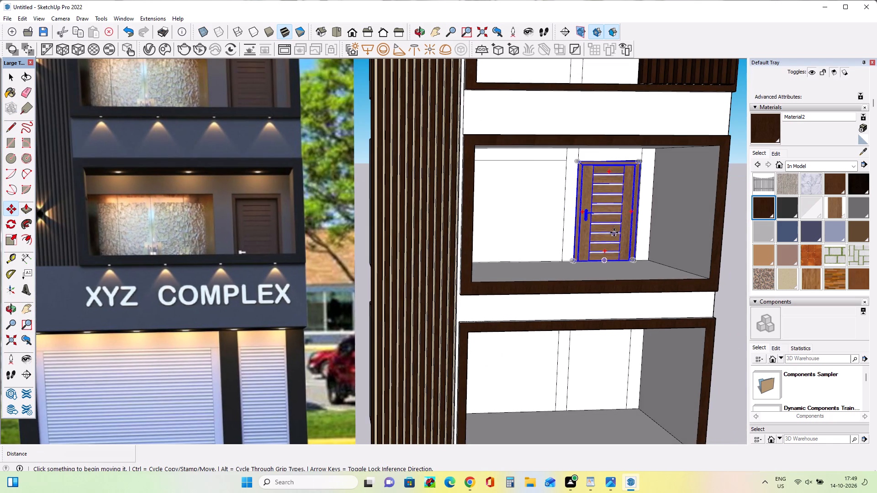
{"action": "middle_click_drag", "start_coordinate": [575, 215], "coordinate": [520, 196]}
{"action": "scroll", "coordinate": [560, 180], "scroll_direction": "down", "scroll_amount": 1}
{"action": "middle_click_drag", "start_coordinate": [594, 224], "coordinate": [616, 242]}
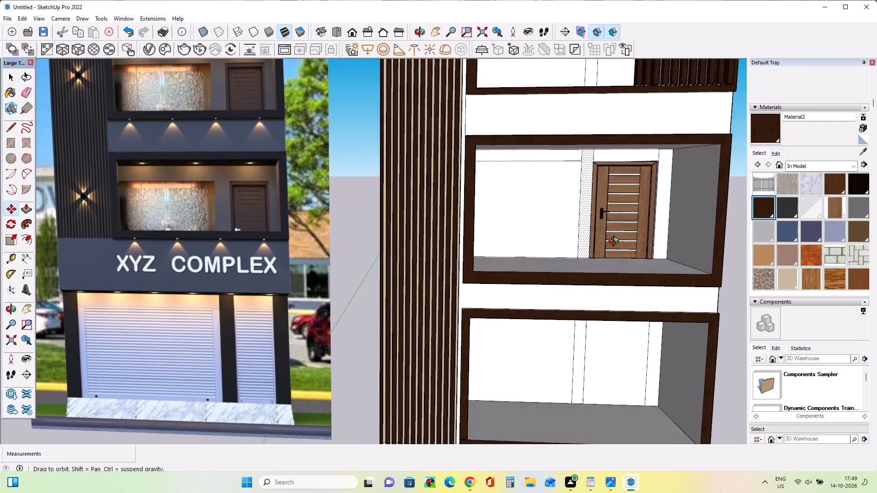
{"action": "middle_click_drag", "start_coordinate": [616, 242], "coordinate": [621, 245]}
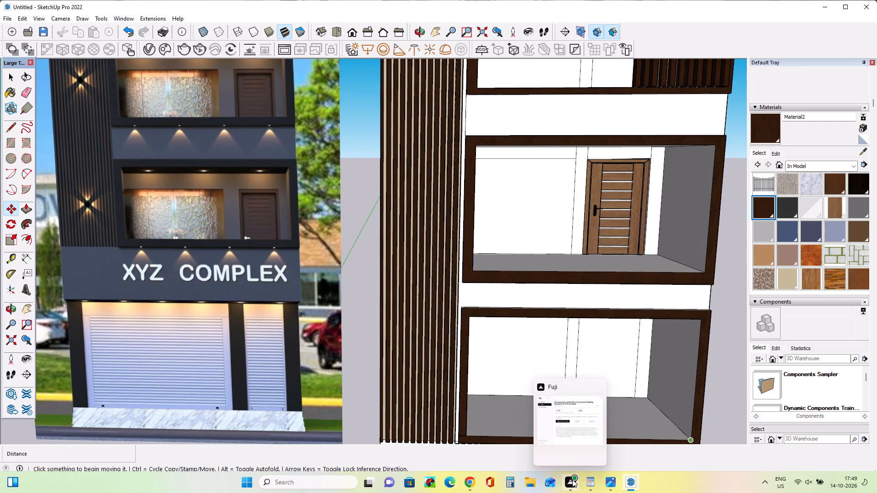
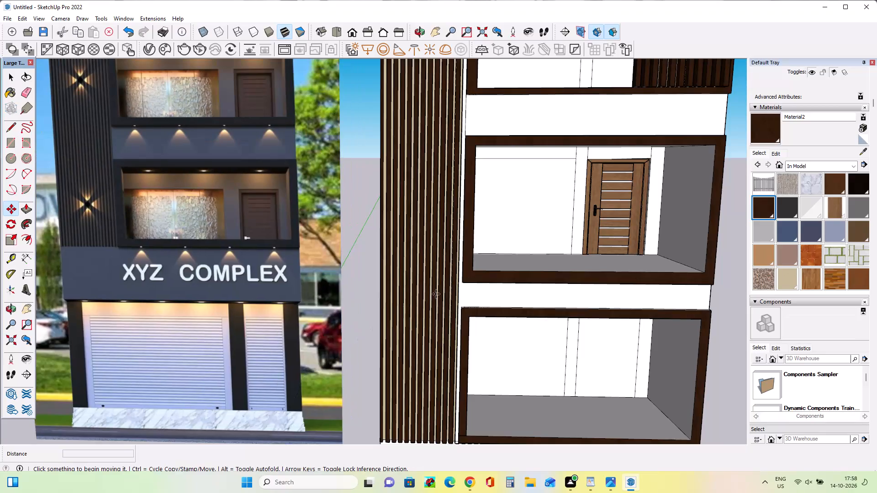
Copy the door by its bottom corner from the second balcony down to the matching wall corner in the lowest balcony.
{"action": "middle_click_drag", "start_coordinate": [471, 258], "coordinate": [395, 246]}
{"action": "scroll", "coordinate": [396, 246], "scroll_direction": "down", "scroll_amount": 1}
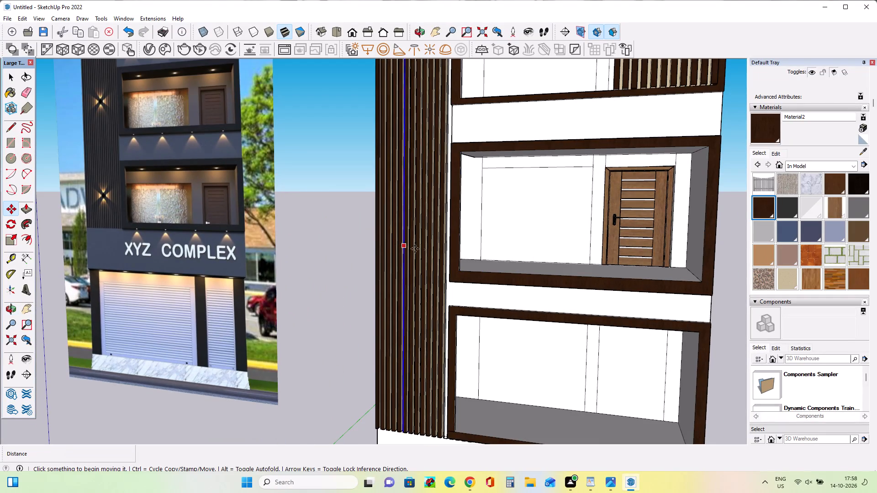
{"action": "middle_click_drag", "start_coordinate": [466, 256], "coordinate": [517, 251]}
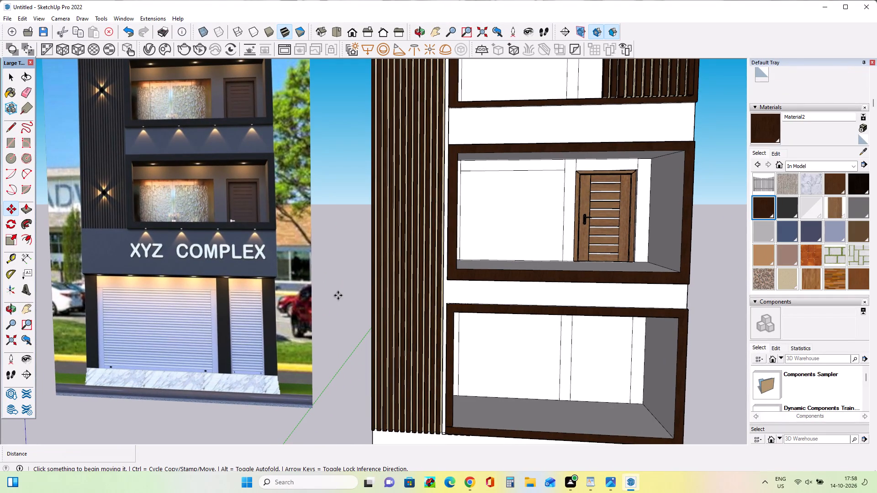
{"action": "scroll", "coordinate": [429, 334], "scroll_direction": "down", "scroll_amount": 4}
{"action": "middle_click_drag", "start_coordinate": [565, 341], "coordinate": [576, 320]}
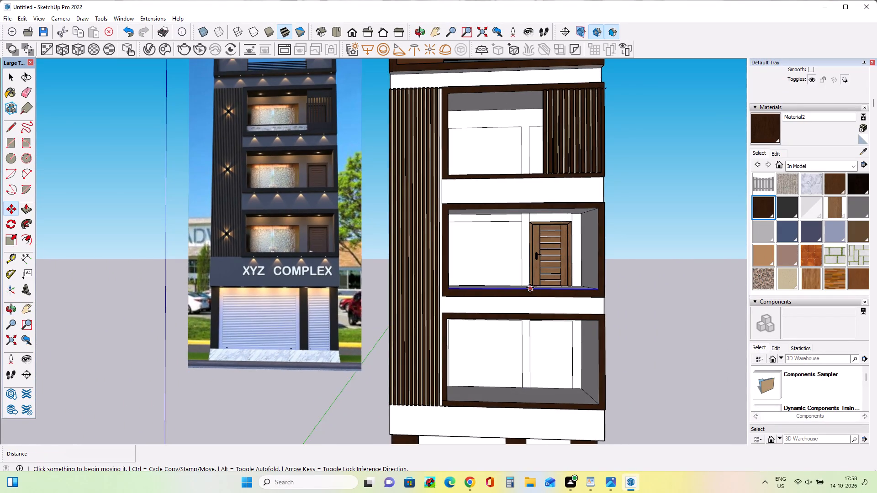
{"action": "scroll", "coordinate": [530, 286], "scroll_direction": "up", "scroll_amount": 5}
{"action": "left_click", "coordinate": [530, 283]}
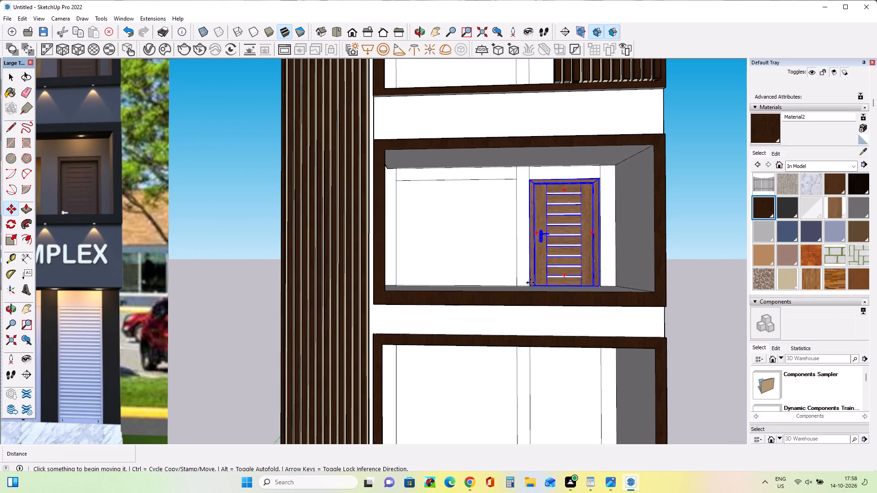
{"action": "scroll", "coordinate": [523, 389], "scroll_direction": "down", "scroll_amount": 4}
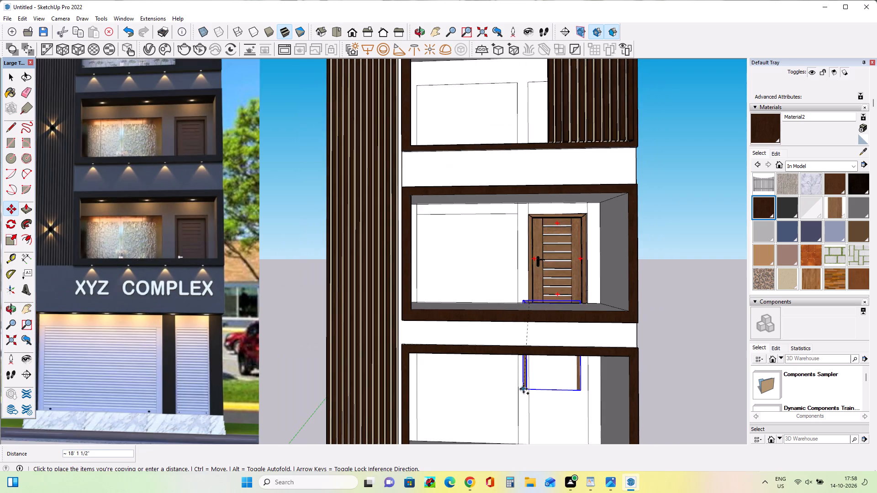
{"action": "scroll", "coordinate": [523, 389], "scroll_direction": "down", "scroll_amount": 5}
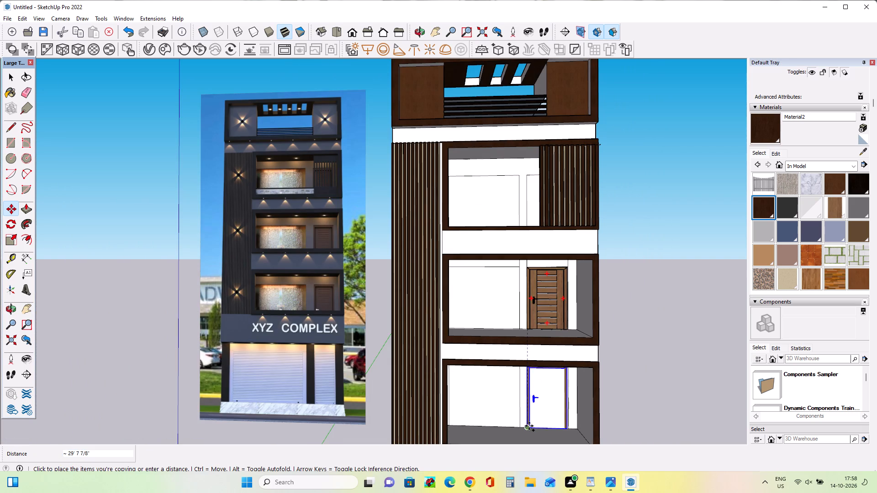
{"action": "left_click", "coordinate": [525, 440]}
{"action": "scroll", "coordinate": [486, 396], "scroll_direction": "up", "scroll_amount": 3}
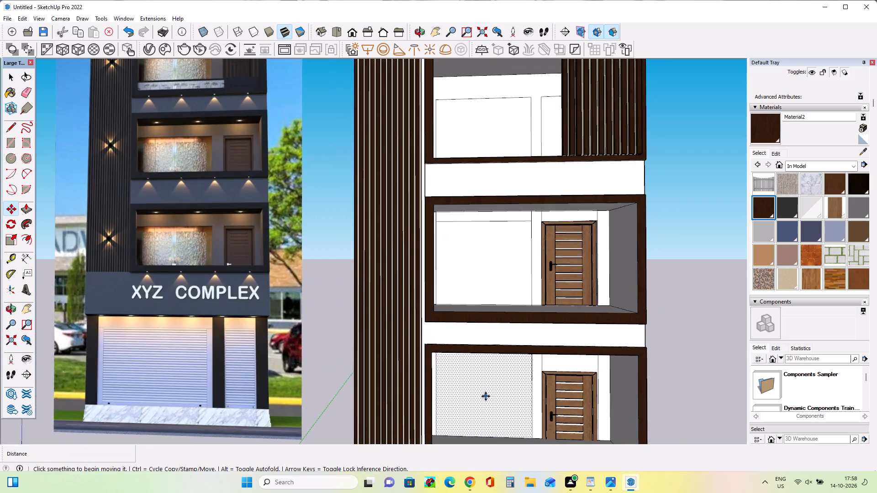
{"action": "scroll", "coordinate": [486, 396], "scroll_direction": "up", "scroll_amount": 4}
{"action": "middle_click_drag", "start_coordinate": [529, 397], "coordinate": [505, 407]}
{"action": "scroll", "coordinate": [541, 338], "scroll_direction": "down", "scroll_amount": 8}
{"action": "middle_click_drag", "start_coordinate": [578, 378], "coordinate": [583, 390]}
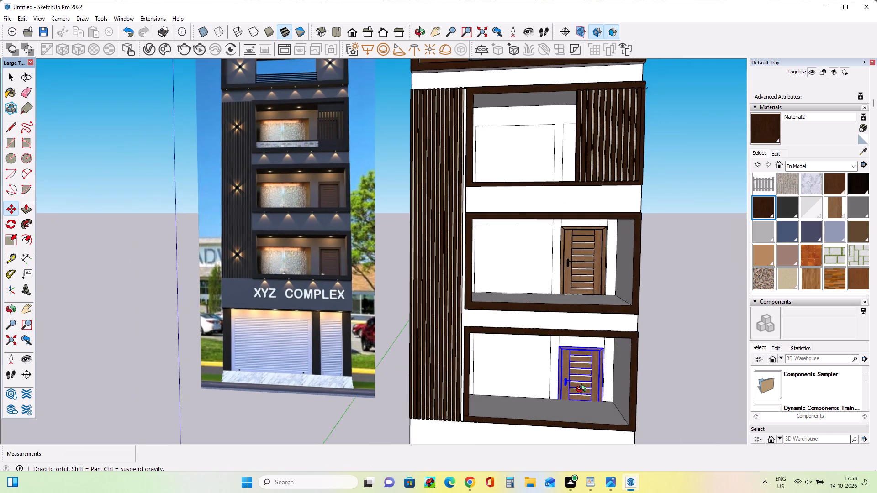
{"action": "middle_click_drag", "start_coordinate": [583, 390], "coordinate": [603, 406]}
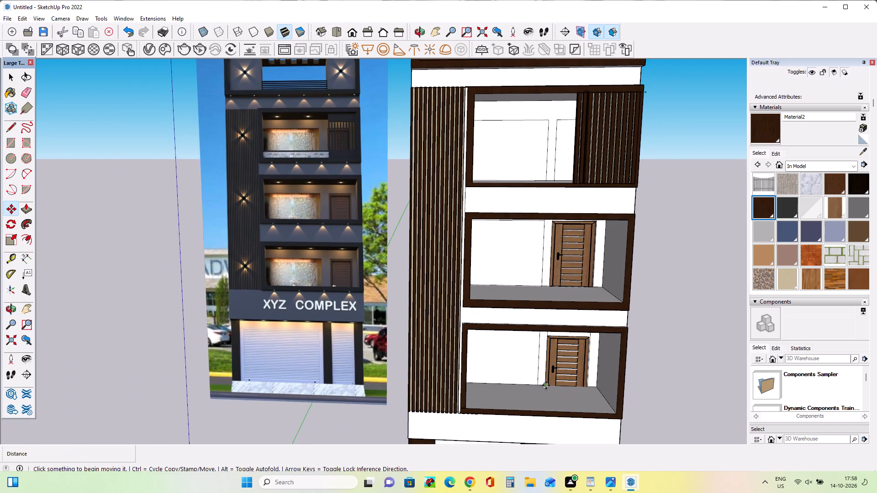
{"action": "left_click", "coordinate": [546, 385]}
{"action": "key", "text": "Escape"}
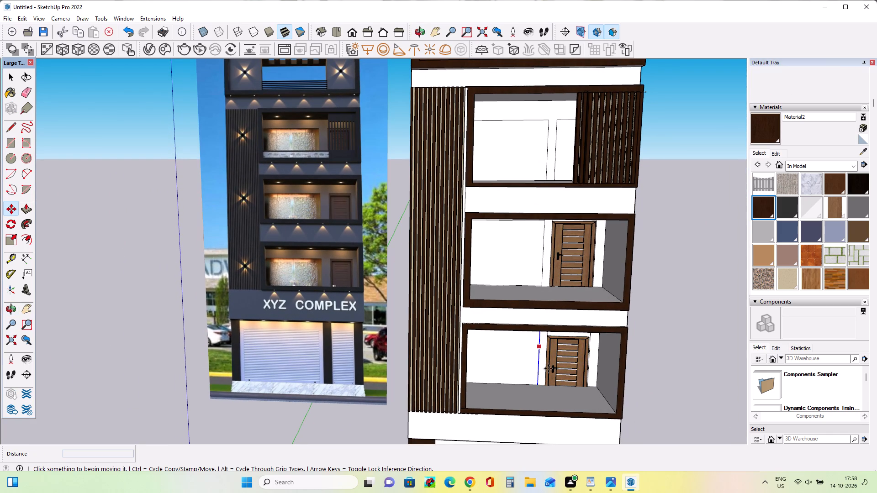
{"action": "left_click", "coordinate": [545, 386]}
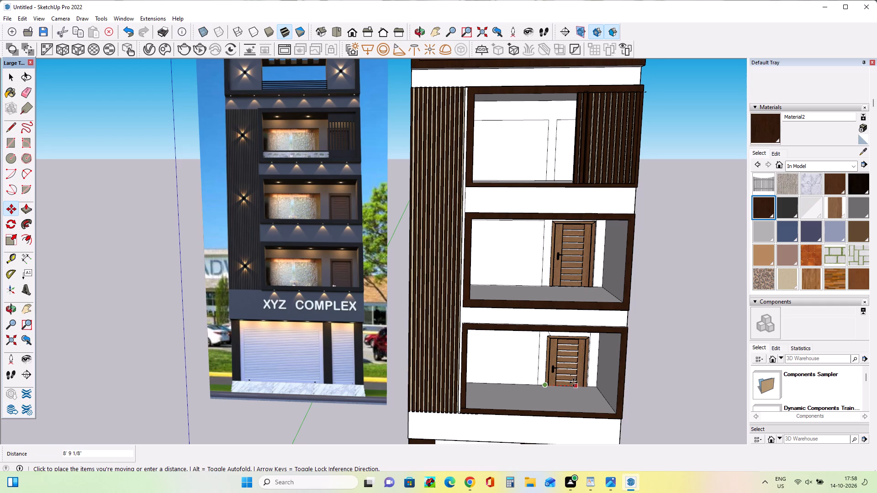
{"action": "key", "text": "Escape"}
Copy the lowest balcony's door up to the rear wall of the top balcony, partly behind the vertical slats.
{"action": "left_click", "coordinate": [545, 378]}
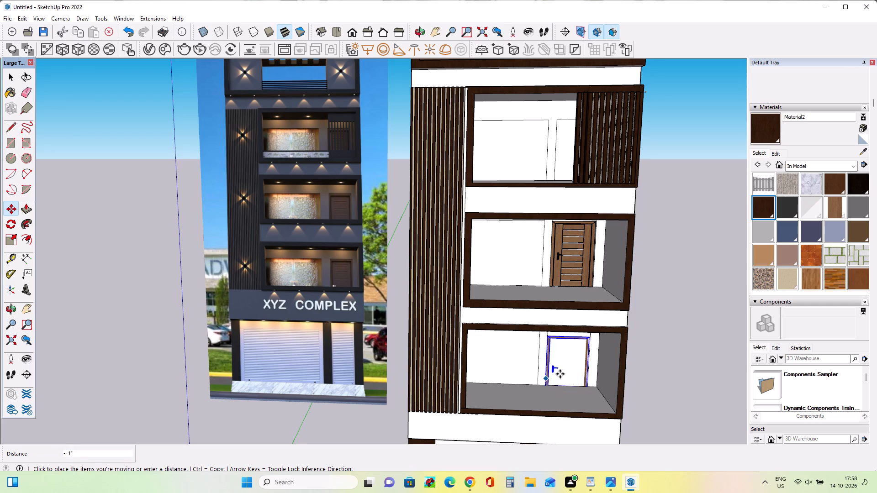
{"action": "left_click", "coordinate": [560, 168]}
Examine the doors in all three balconies and compare the whole facade with the reference image.
{"action": "scroll", "coordinate": [545, 184], "scroll_direction": "up", "scroll_amount": 3}
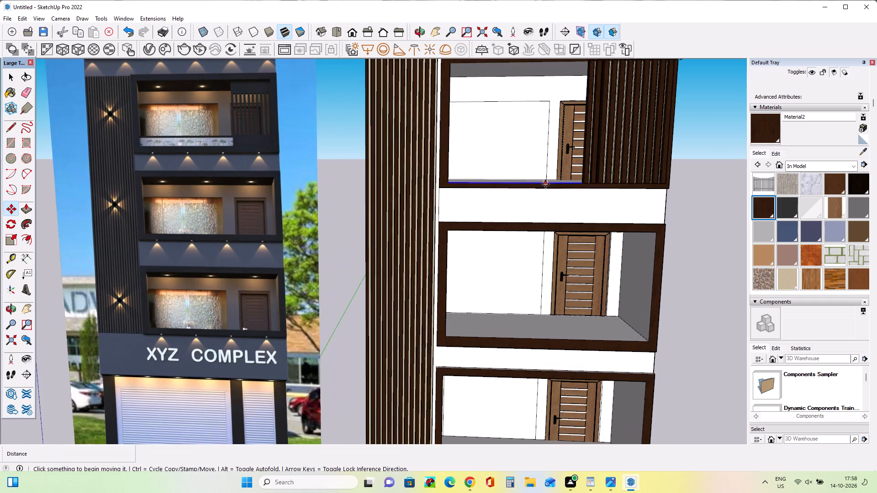
{"action": "scroll", "coordinate": [545, 184], "scroll_direction": "up", "scroll_amount": 3}
{"action": "middle_click_drag", "start_coordinate": [544, 189], "coordinate": [524, 192]}
{"action": "scroll", "coordinate": [523, 192], "scroll_direction": "down", "scroll_amount": 6}
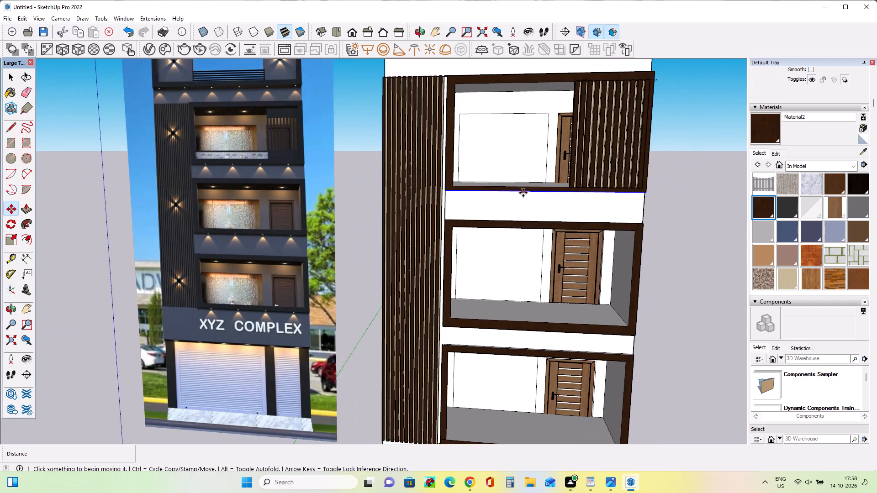
{"action": "scroll", "coordinate": [523, 193], "scroll_direction": "down", "scroll_amount": 2}
{"action": "middle_click_drag", "start_coordinate": [564, 281], "coordinate": [555, 246]}
{"action": "scroll", "coordinate": [555, 245], "scroll_direction": "down", "scroll_amount": 5}
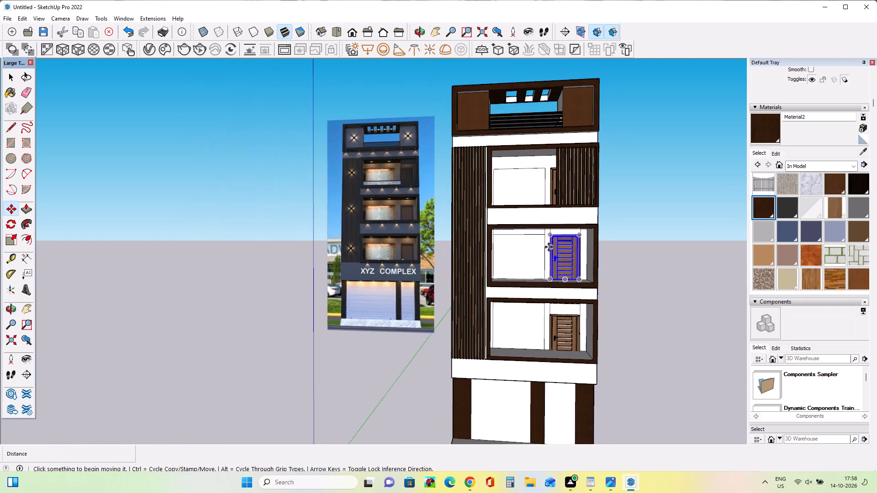
{"action": "scroll", "coordinate": [549, 247], "scroll_direction": "down", "scroll_amount": 3}
{"action": "middle_click_drag", "start_coordinate": [569, 265], "coordinate": [627, 274]}
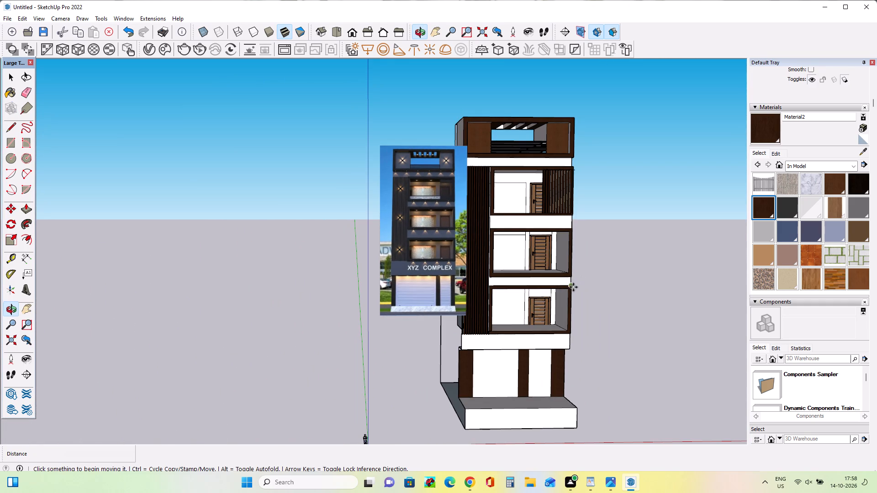
{"action": "middle_click_drag", "start_coordinate": [568, 289], "coordinate": [504, 269]}
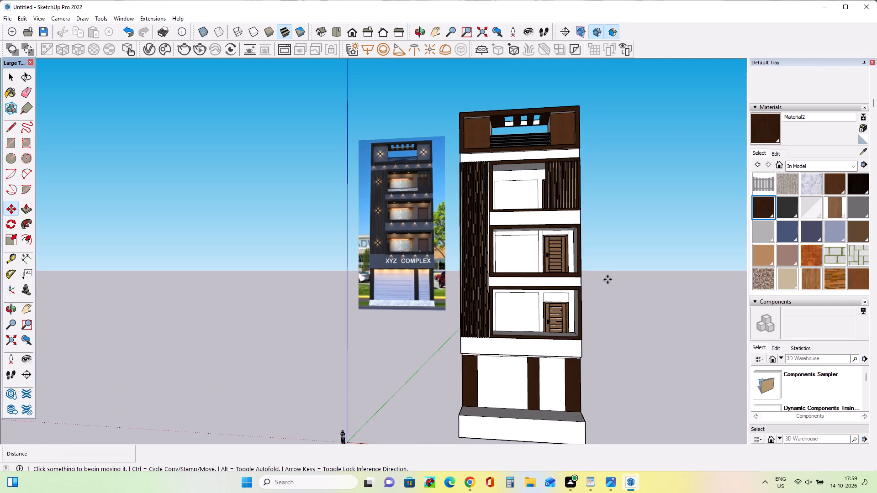
{"action": "scroll", "coordinate": [608, 279], "scroll_direction": "down", "scroll_amount": 3}
{"action": "middle_click_drag", "start_coordinate": [621, 288], "coordinate": [639, 292]}
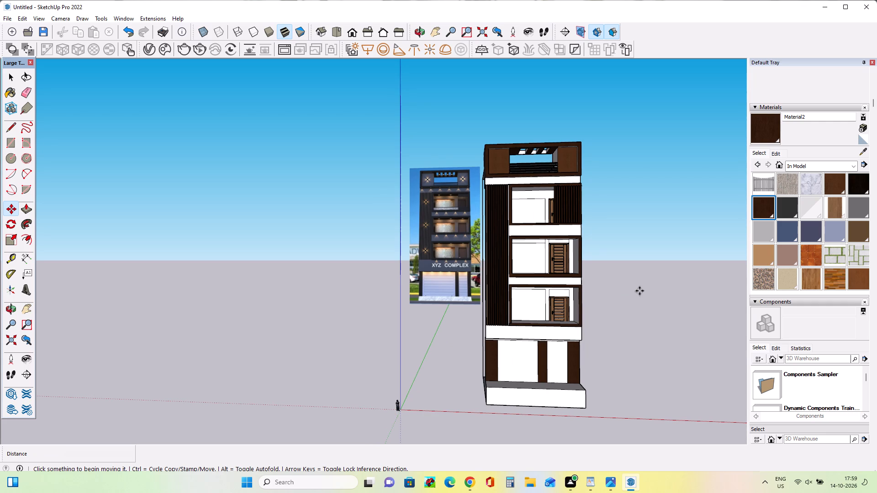
Switch to the 3D Warehouse page in Chrome and search the models for SHUTER.
{"action": "left_click", "coordinate": [471, 490]}
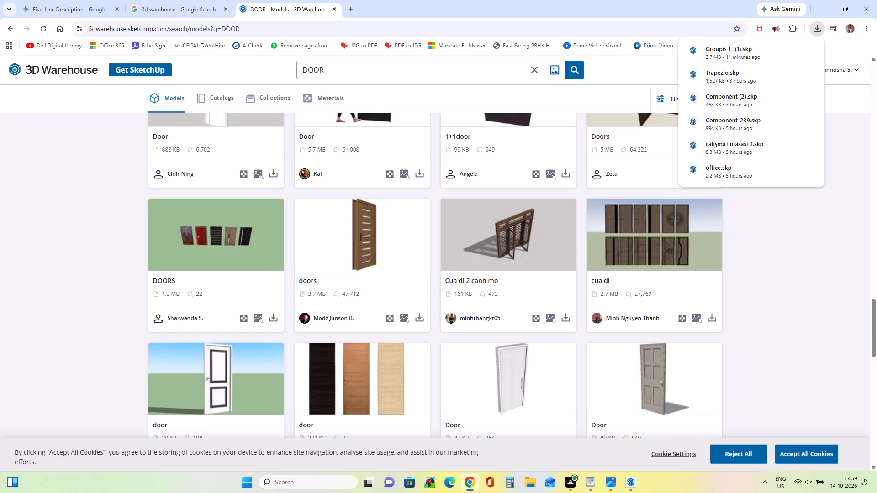
{"action": "left_click", "coordinate": [380, 68]}
{"action": "key", "text": "BackSpace"}
{"action": "key", "text": "BackSpace"}
{"action": "key", "text": "BackSpace"}
{"action": "key", "text": "BackSpace"}
{"action": "key", "text": "BackSpace"}
{"action": "key", "text": "BackSpace"}
{"action": "key", "text": "BackSpace"}
{"action": "key", "text": "BackSpace"}
{"action": "key", "text": "BackSpace"}
{"action": "key", "text": "BackSpace"}
{"action": "key", "text": "BackSpace"}
{"action": "key", "text": "BackSpace"}
{"action": "key", "text": "BackSpace"}
{"action": "key", "text": "BackSpace"}
{"action": "key", "text": "BackSpace"}
{"action": "key", "text": "BackSpace"}
{"action": "key", "text": "s"}
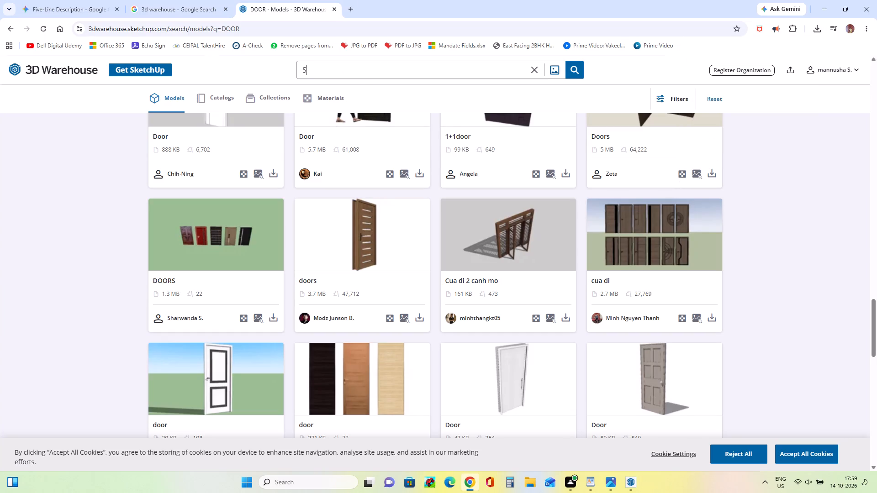
{"action": "type", "text": "HUTER"}
{"action": "key", "text": "Return"}
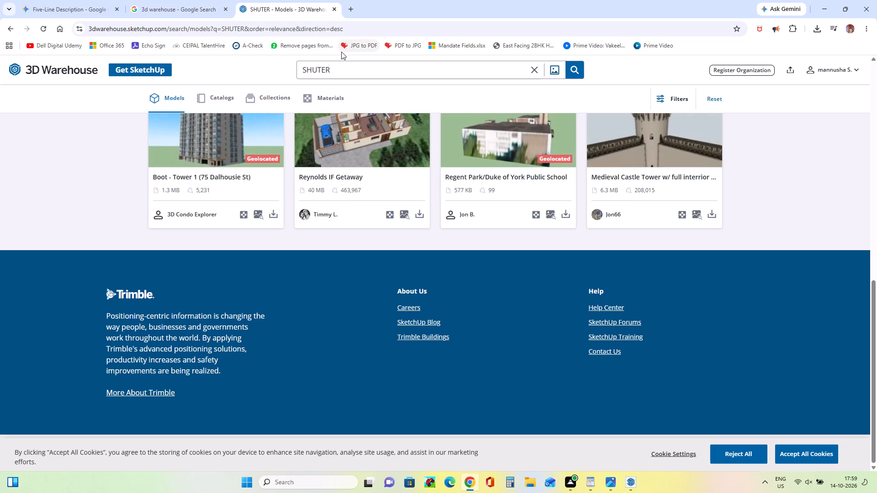
Browse the shutter models and inspect the KITCHEN GLASS SHUTER and Shuters okiennice fronty ażurowe pages.
{"action": "key", "text": "Up"}
{"action": "key", "text": "Up"}
{"action": "scroll", "coordinate": [665, 151], "scroll_direction": "up", "scroll_amount": 3}
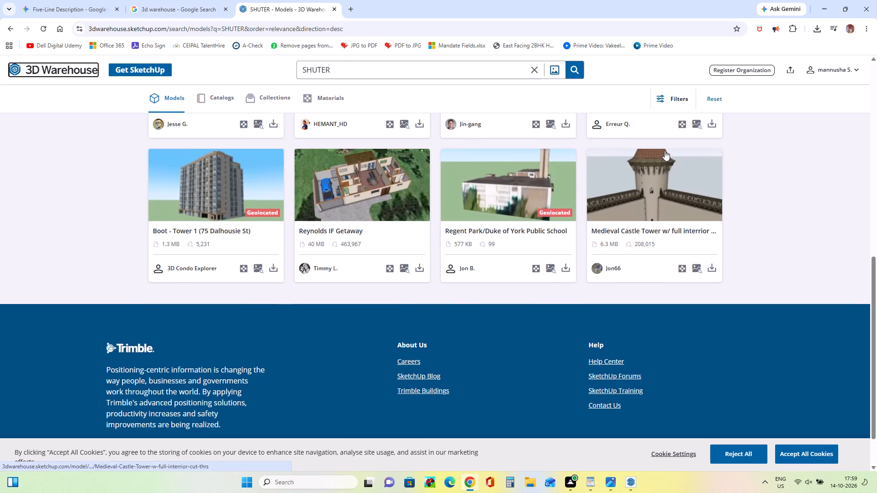
{"action": "scroll", "coordinate": [665, 151], "scroll_direction": "up", "scroll_amount": 5}
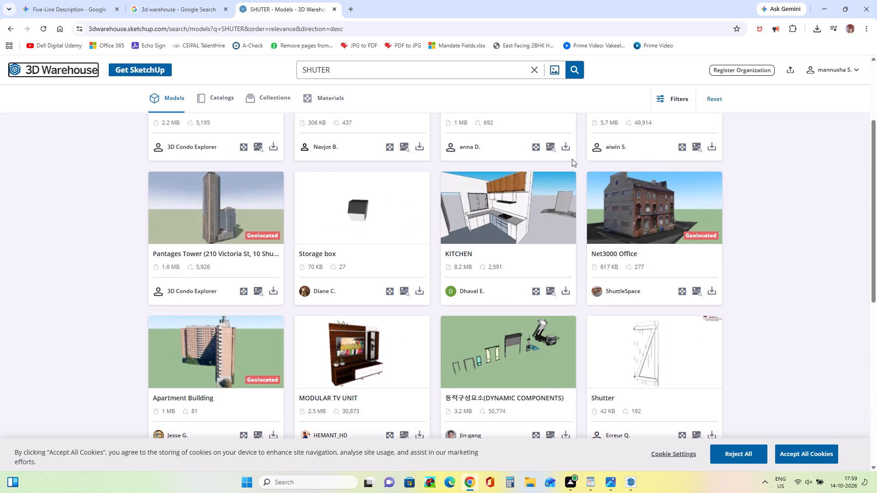
{"action": "scroll", "coordinate": [544, 157], "scroll_direction": "up", "scroll_amount": 7}
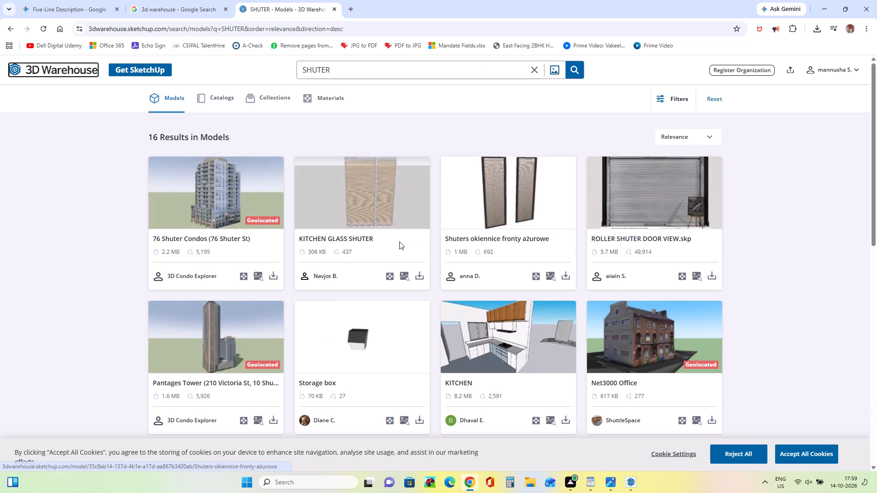
{"action": "scroll", "coordinate": [603, 199], "scroll_direction": "up", "scroll_amount": 4}
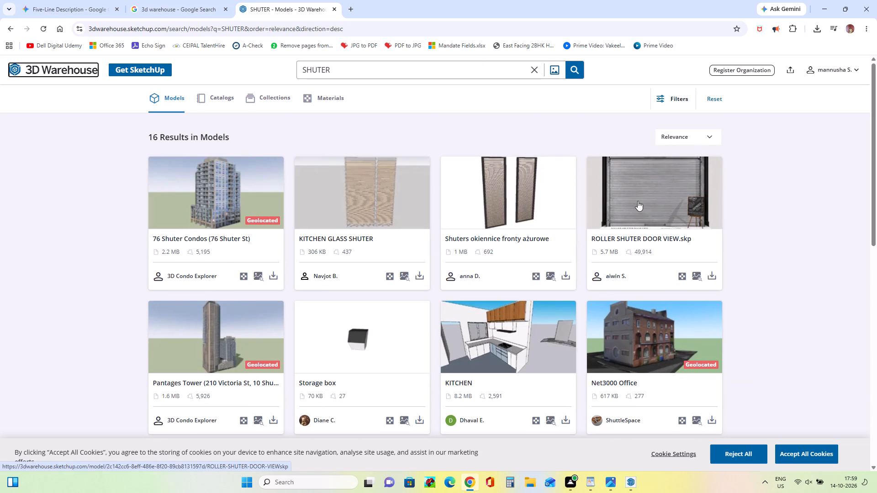
{"action": "scroll", "coordinate": [578, 198], "scroll_direction": "up", "scroll_amount": 3}
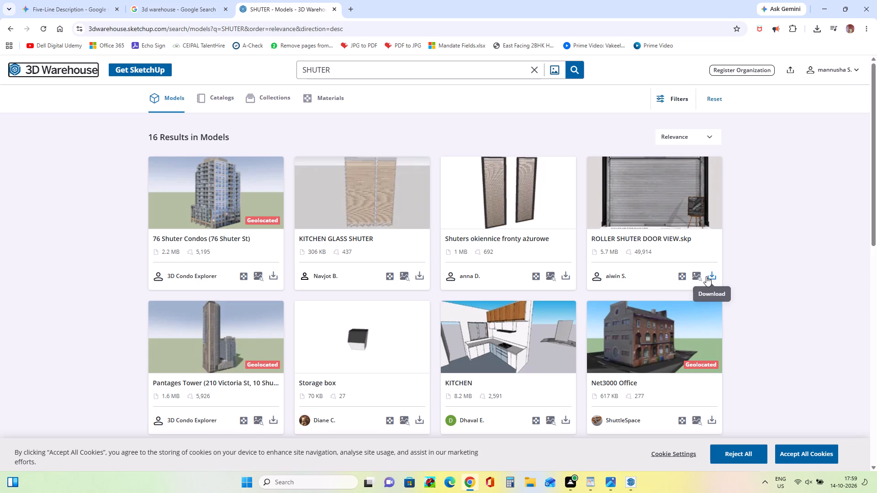
{"action": "left_click", "coordinate": [396, 185]}
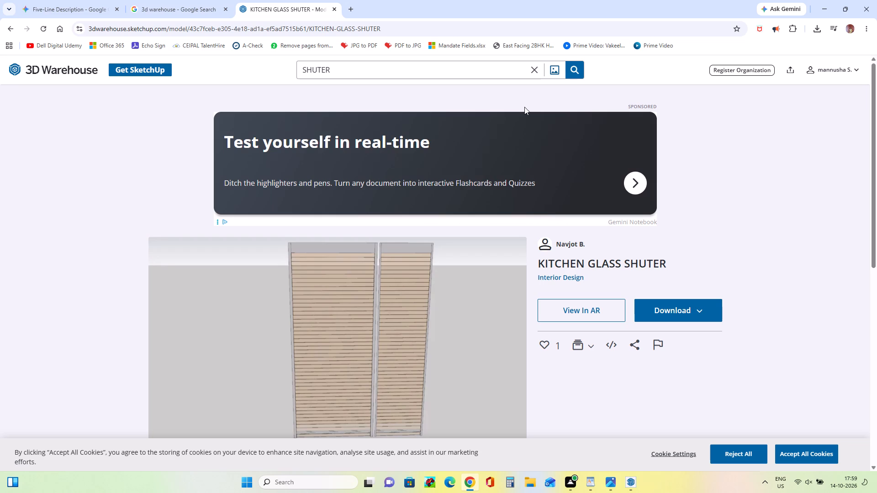
{"action": "left_click", "coordinate": [5, 24]}
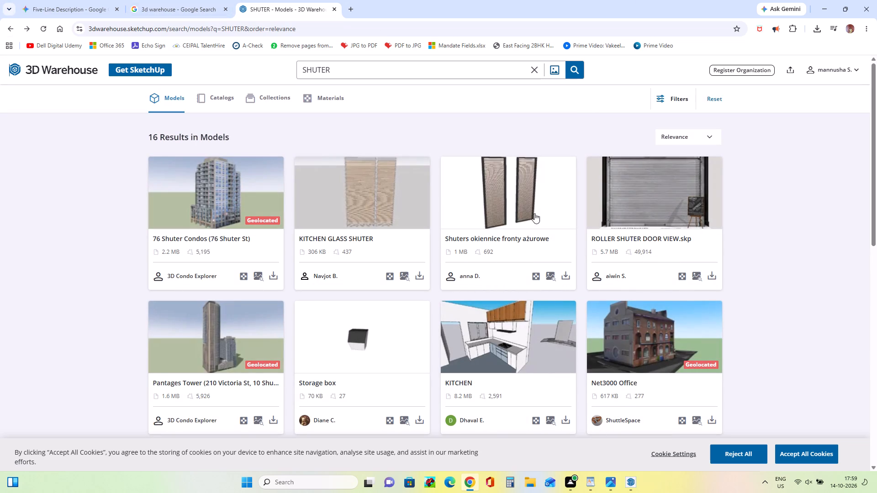
{"action": "left_click", "coordinate": [512, 199]}
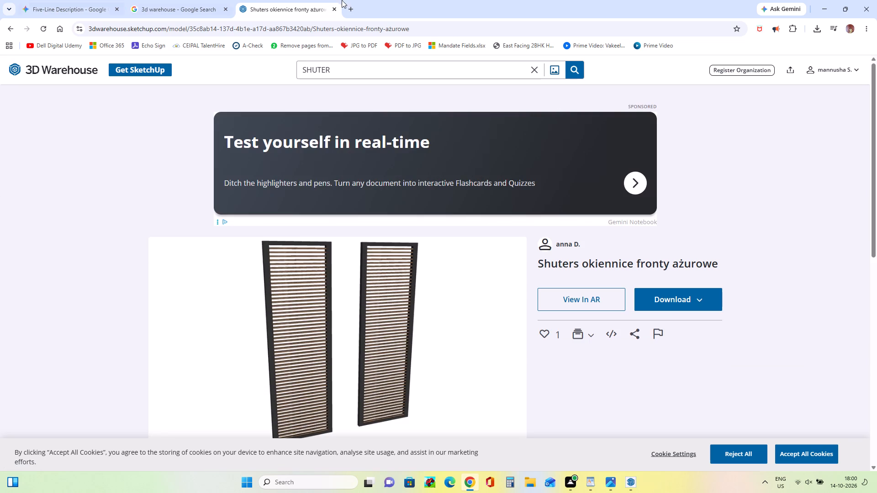
{"action": "left_click", "coordinate": [11, 27]}
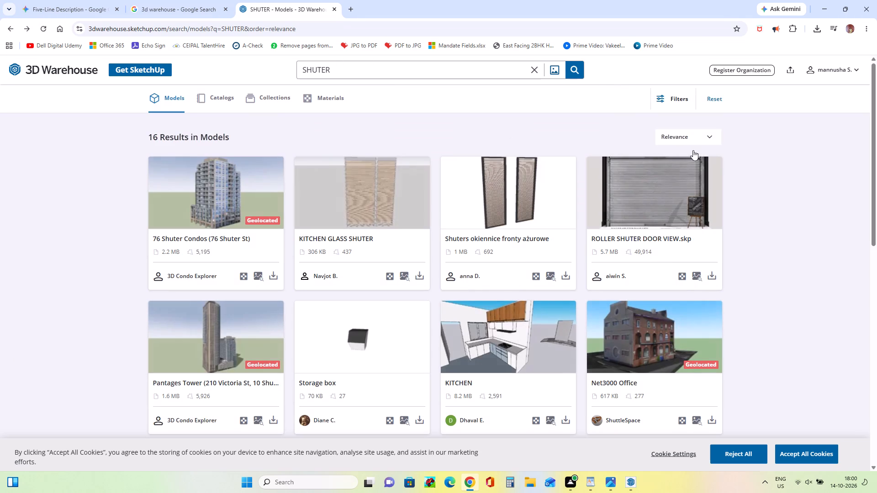
Download the ROLLER SHUTER DOOR VIEW.skp model from its 3D Warehouse page.
{"action": "left_click", "coordinate": [659, 178]}
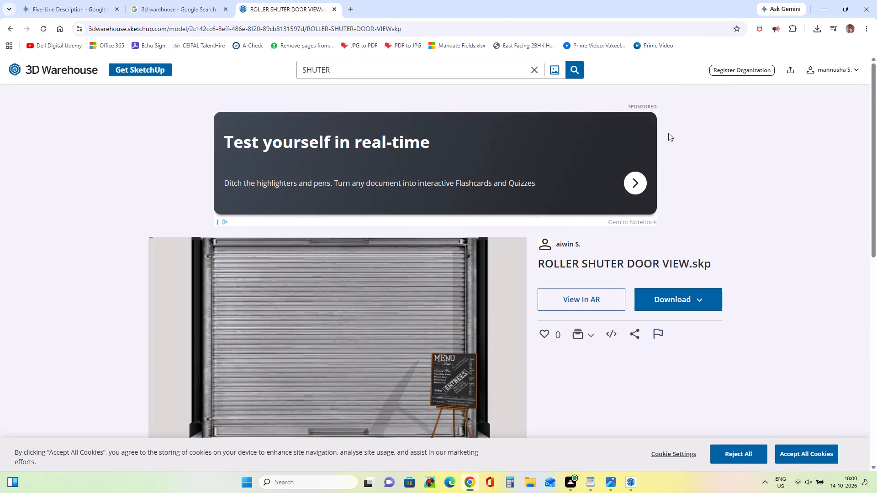
{"action": "scroll", "coordinate": [496, 242], "scroll_direction": "down", "scroll_amount": 1}
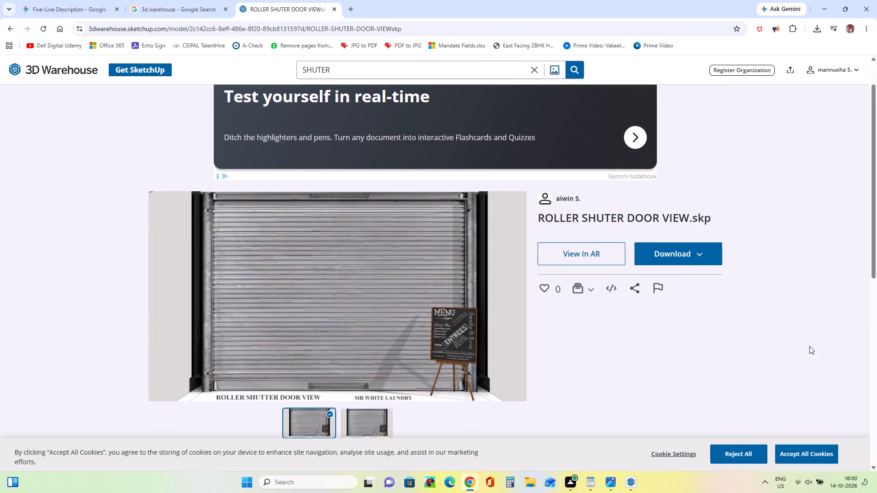
{"action": "left_click", "coordinate": [680, 251]}
{"action": "left_click", "coordinate": [692, 281]}
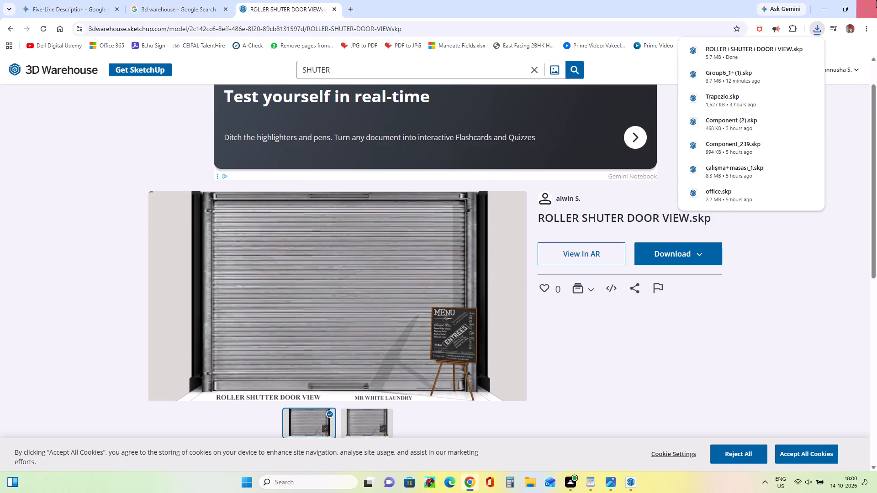
Switch to SketchUp and import the ROLLER+SHUTER+DOOR+VIEW model from the Downloads folder.
{"action": "left_click", "coordinate": [822, 0]}
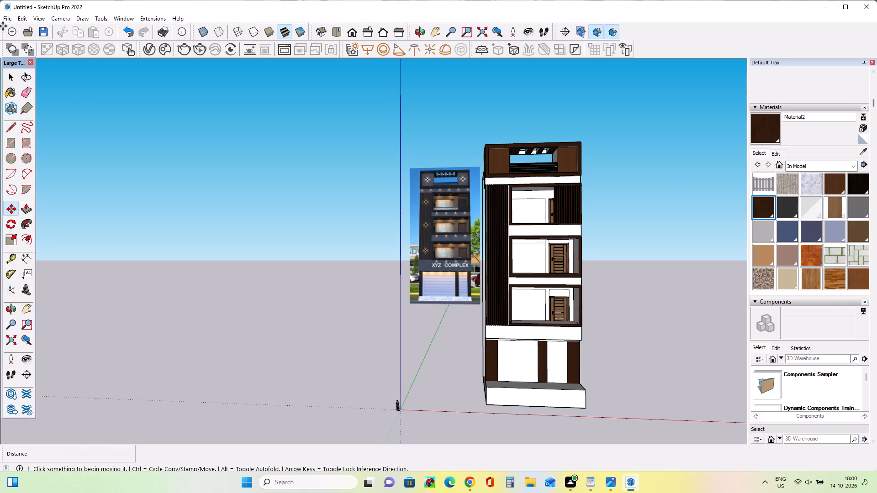
{"action": "left_click", "coordinate": [8, 16]}
{"action": "left_click", "coordinate": [38, 173]}
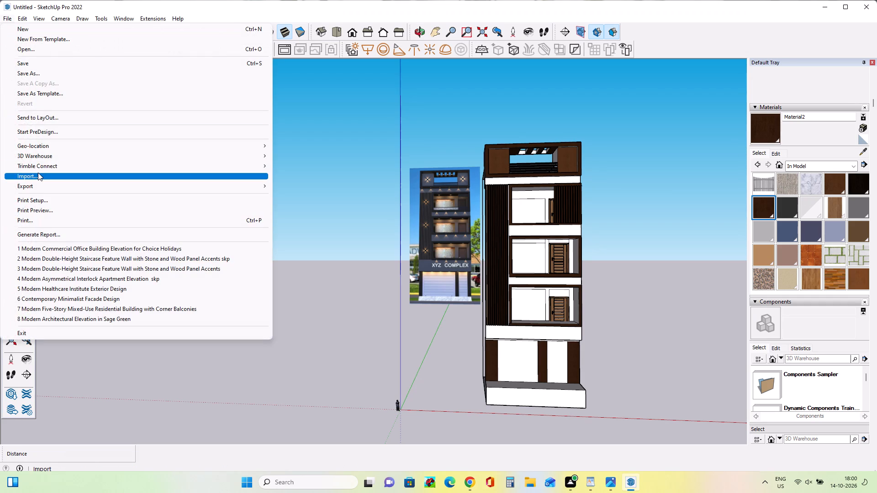
{"action": "left_click", "coordinate": [399, 210]}
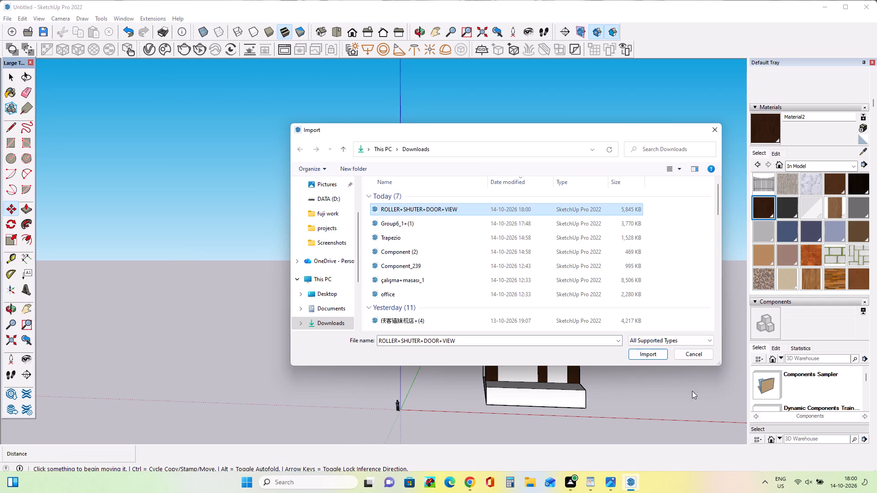
{"action": "left_click", "coordinate": [650, 357]}
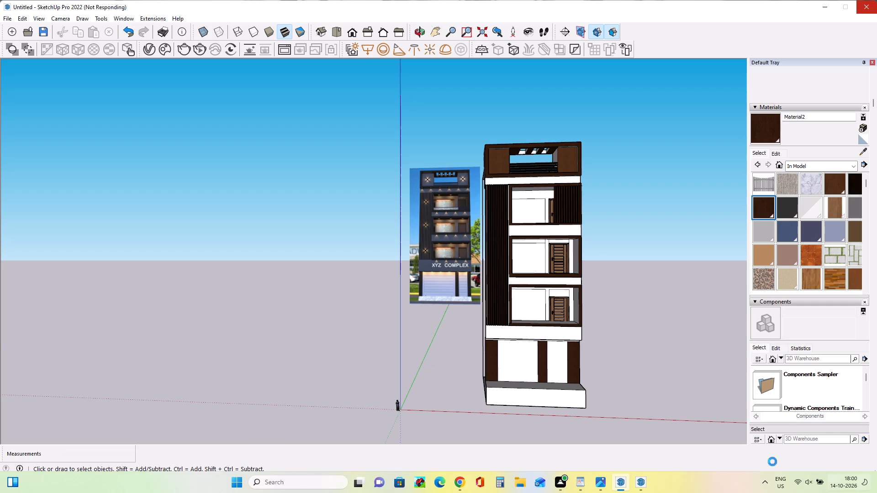
Switch to the 3D Warehouse page in Chrome and search the models for GLASS DOOR.
{"action": "left_click", "coordinate": [456, 481]}
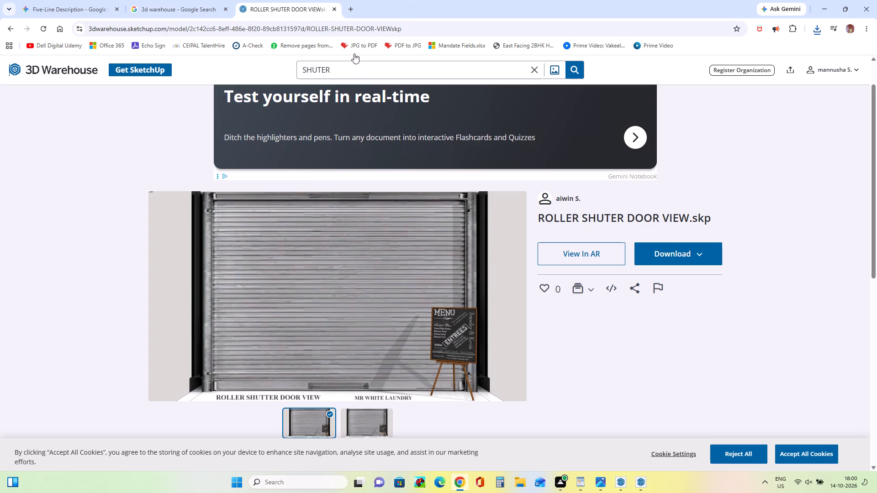
{"action": "left_click", "coordinate": [354, 68]}
{"action": "key", "text": "BackSpace"}
{"action": "key", "text": "BackSpace"}
{"action": "key", "text": "BackSpace"}
{"action": "key", "text": "BackSpace"}
{"action": "key", "text": "BackSpace"}
{"action": "key", "text": "BackSpace"}
{"action": "key", "text": "BackSpace"}
{"action": "key", "text": "BackSpace"}
{"action": "key", "text": "BackSpace"}
{"action": "key", "text": "BackSpace"}
{"action": "key", "text": "BackSpace"}
{"action": "key", "text": "BackSpace"}
{"action": "key", "text": "BackSpace"}
{"action": "key", "text": "BackSpace"}
{"action": "key", "text": "BackSpace"}
{"action": "key", "text": "BackSpace"}
{"action": "key", "text": "BackSpace"}
{"action": "key", "text": "BackSpace"}
{"action": "key", "text": "BackSpace"}
{"action": "type", "text": "GLASS DO"}
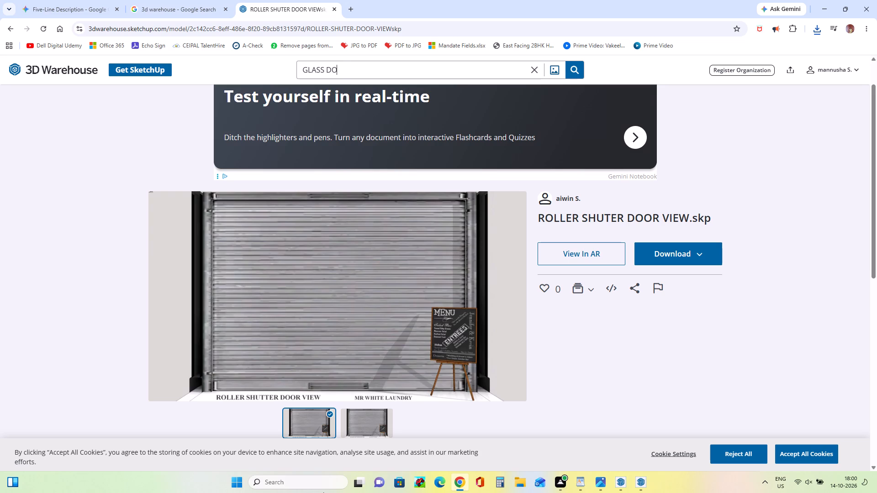
{"action": "type", "text": "OR"}
{"action": "key", "text": "Return"}
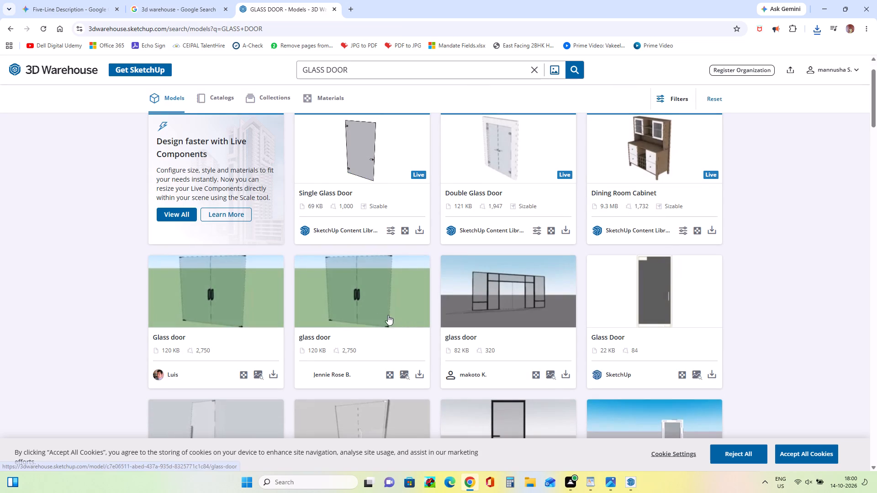
Browse the first batch of glass door models for one that suits the facade.
{"action": "scroll", "coordinate": [378, 315], "scroll_direction": "down", "scroll_amount": 7}
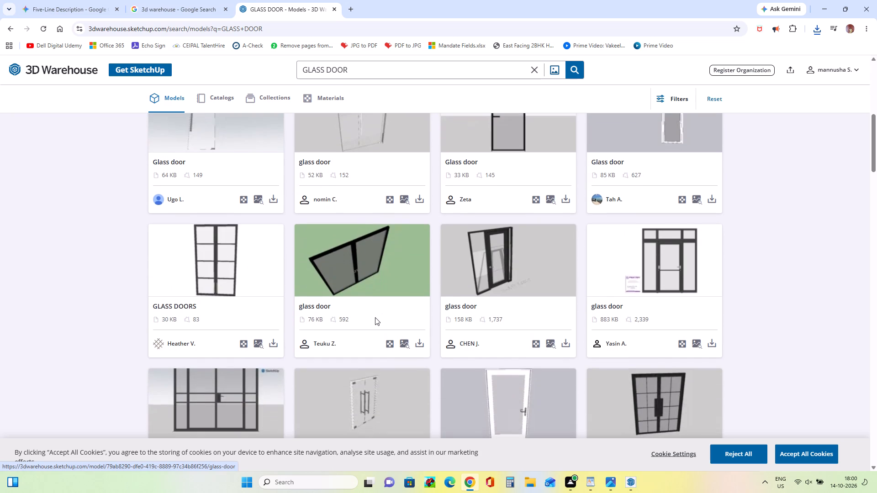
{"action": "scroll", "coordinate": [375, 317], "scroll_direction": "down", "scroll_amount": 11}
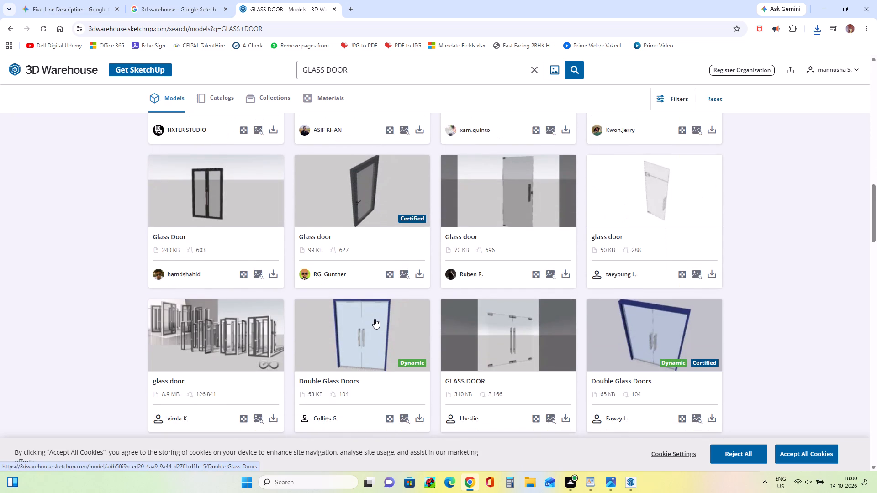
{"action": "scroll", "coordinate": [375, 319], "scroll_direction": "down", "scroll_amount": 7}
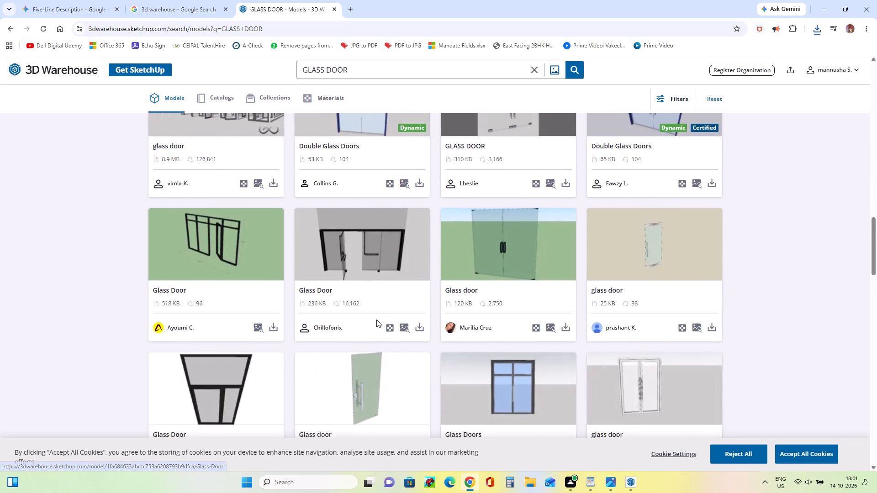
{"action": "scroll", "coordinate": [377, 319], "scroll_direction": "down", "scroll_amount": 9}
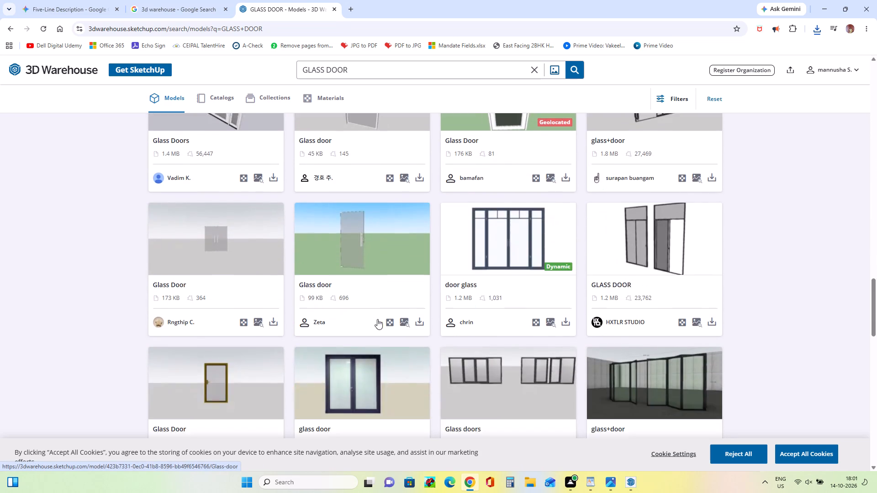
{"action": "scroll", "coordinate": [378, 319], "scroll_direction": "down", "scroll_amount": 8}
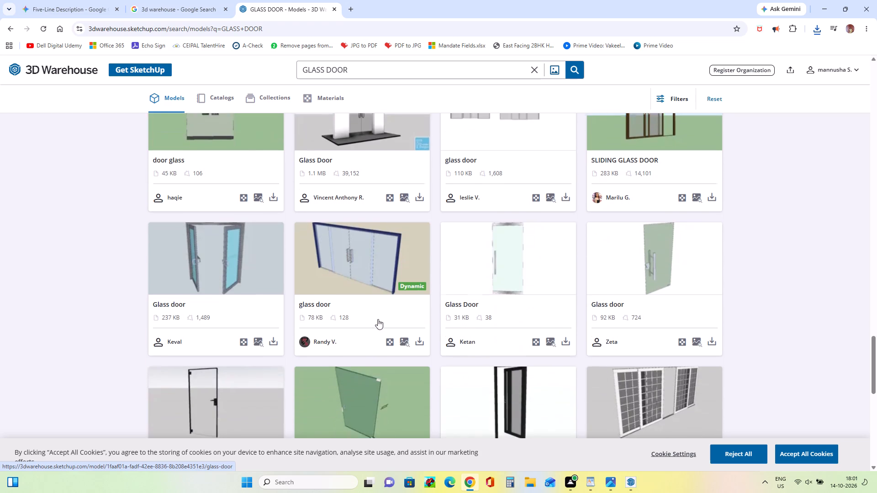
{"action": "scroll", "coordinate": [378, 319], "scroll_direction": "down", "scroll_amount": 8}
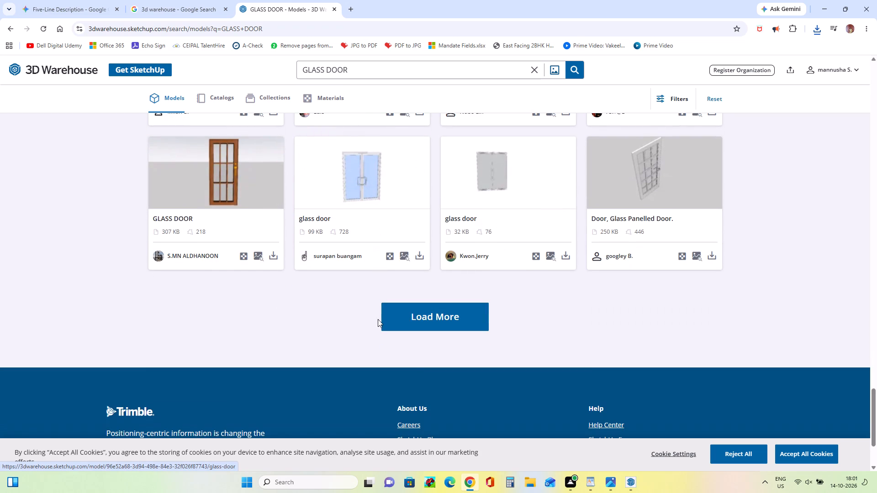
Load more glass door results, look through them, and review the earlier models again from the start of the list.
{"action": "left_click", "coordinate": [412, 312]}
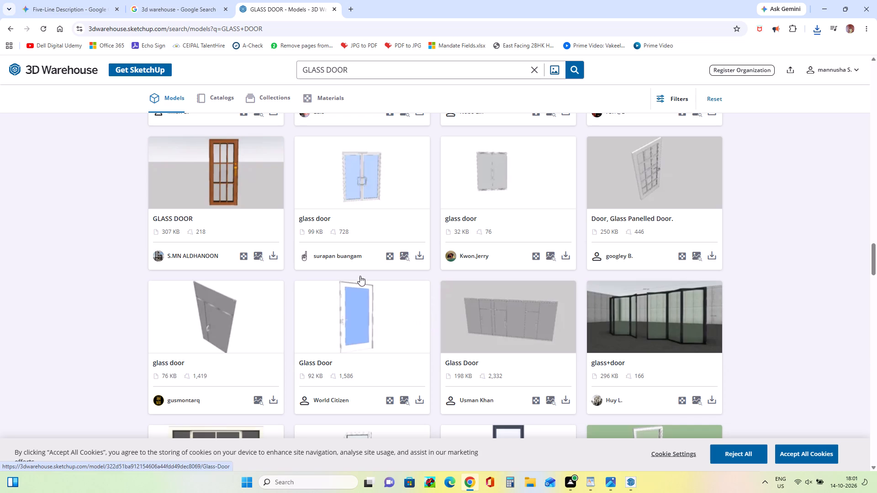
{"action": "scroll", "coordinate": [409, 352], "scroll_direction": "down", "scroll_amount": 11}
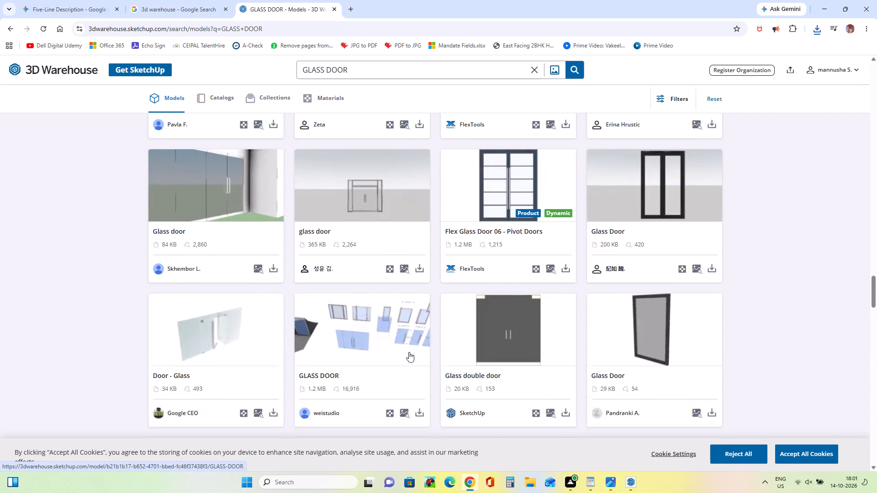
{"action": "scroll", "coordinate": [409, 352], "scroll_direction": "down", "scroll_amount": 4}
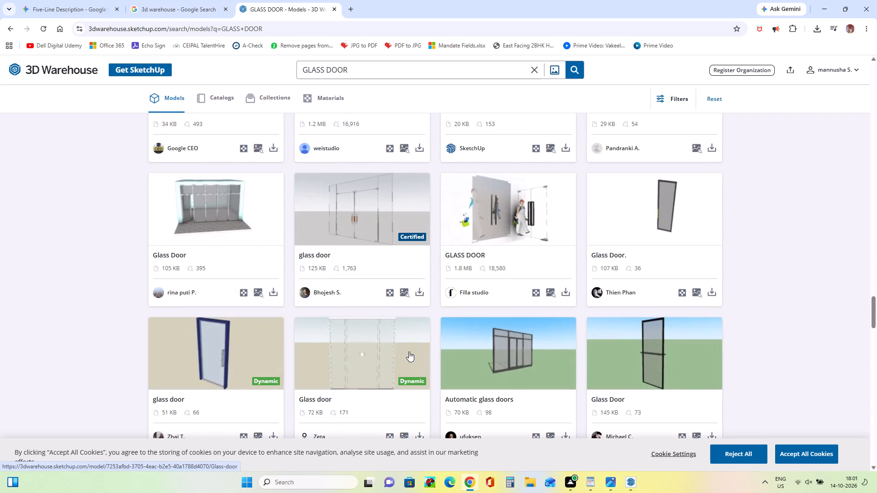
{"action": "scroll", "coordinate": [409, 351], "scroll_direction": "down", "scroll_amount": 9}
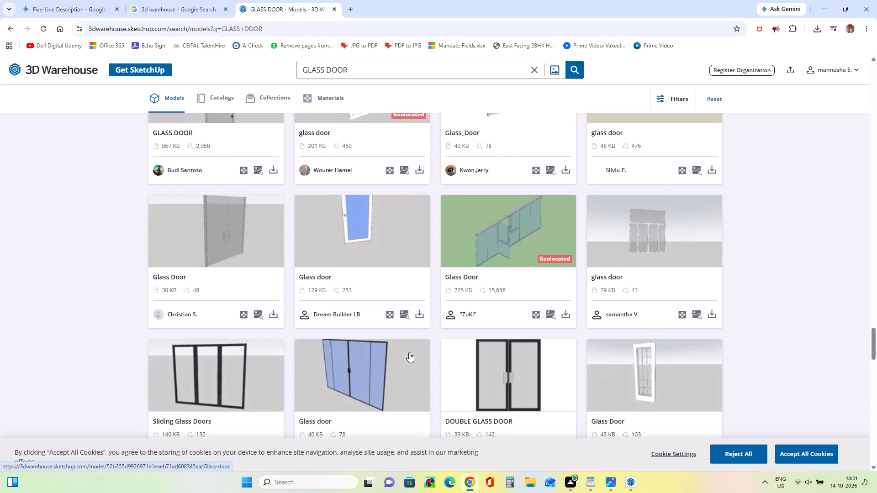
{"action": "scroll", "coordinate": [409, 352], "scroll_direction": "down", "scroll_amount": 9}
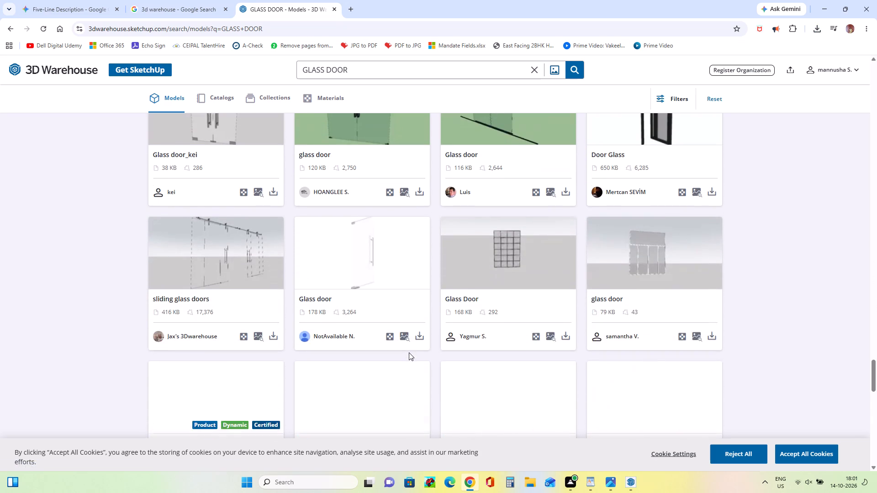
{"action": "scroll", "coordinate": [409, 352], "scroll_direction": "down", "scroll_amount": 3}
{"action": "scroll", "coordinate": [409, 352], "scroll_direction": "up", "scroll_amount": 9}
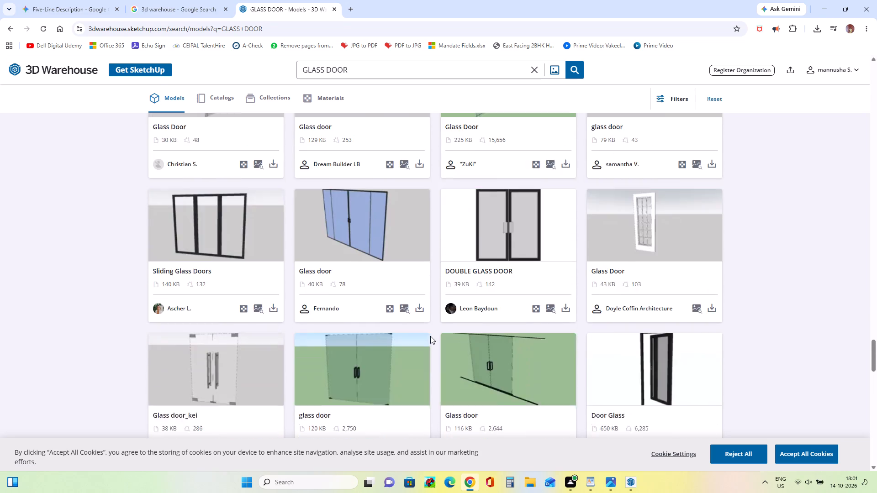
{"action": "scroll", "coordinate": [430, 336], "scroll_direction": "up", "scroll_amount": 8}
{"action": "scroll", "coordinate": [430, 336], "scroll_direction": "down", "scroll_amount": 1}
{"action": "scroll", "coordinate": [430, 336], "scroll_direction": "up", "scroll_amount": 14}
{"action": "scroll", "coordinate": [430, 334], "scroll_direction": "up", "scroll_amount": 9}
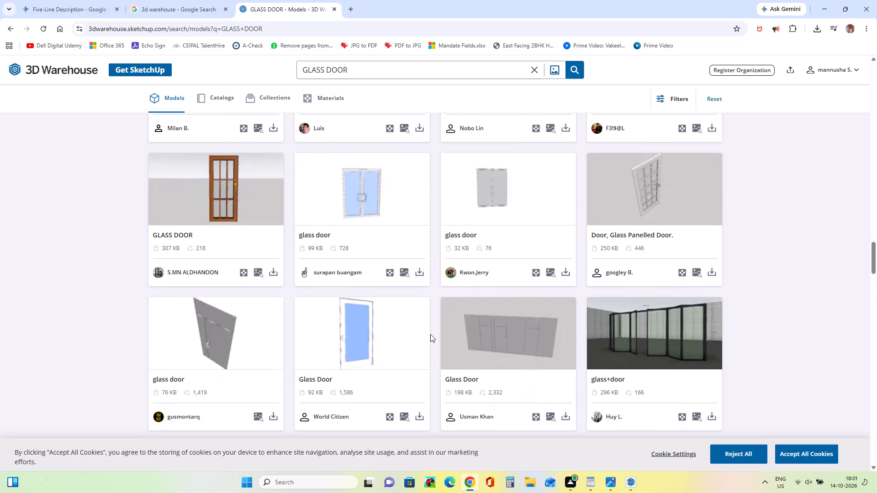
{"action": "scroll", "coordinate": [430, 334], "scroll_direction": "up", "scroll_amount": 16}
{"action": "scroll", "coordinate": [430, 334], "scroll_direction": "down", "scroll_amount": 1}
{"action": "scroll", "coordinate": [430, 334], "scroll_direction": "up", "scroll_amount": 16}
{"action": "scroll", "coordinate": [430, 333], "scroll_direction": "down", "scroll_amount": 1}
{"action": "scroll", "coordinate": [430, 333], "scroll_direction": "up", "scroll_amount": 1}
{"action": "scroll", "coordinate": [430, 333], "scroll_direction": "down", "scroll_amount": 1}
{"action": "scroll", "coordinate": [430, 333], "scroll_direction": "up", "scroll_amount": 1}
{"action": "scroll", "coordinate": [430, 333], "scroll_direction": "down", "scroll_amount": 1}
{"action": "scroll", "coordinate": [430, 333], "scroll_direction": "up", "scroll_amount": 2}
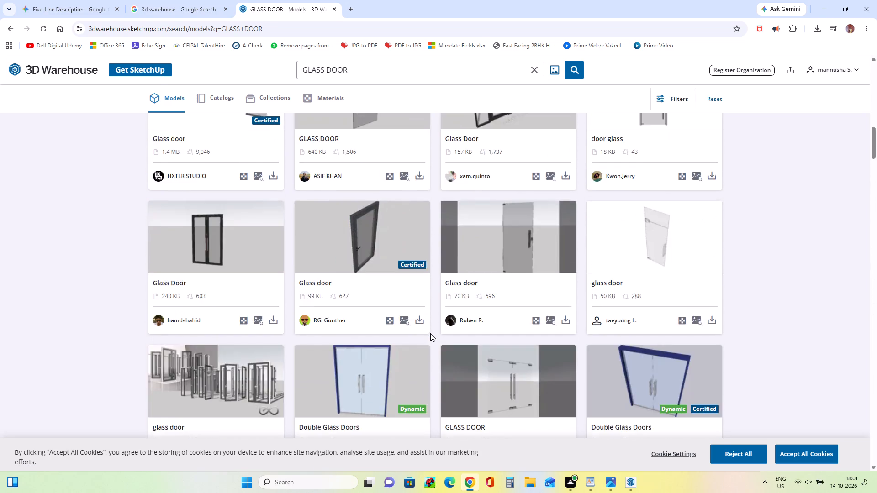
{"action": "scroll", "coordinate": [430, 333], "scroll_direction": "up", "scroll_amount": 18}
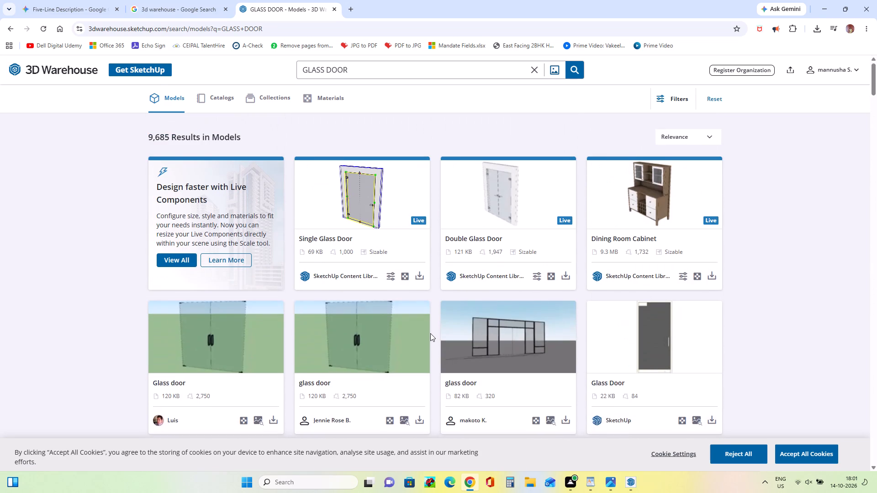
{"action": "scroll", "coordinate": [430, 333], "scroll_direction": "down", "scroll_amount": 1}
{"action": "scroll", "coordinate": [423, 385], "scroll_direction": "down", "scroll_amount": 2}
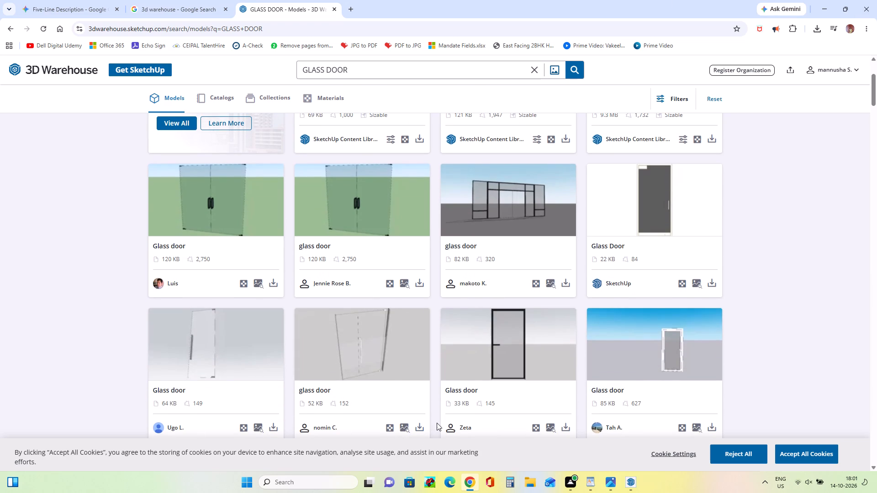
Inspect the page of the 52 KB frameless glass door model and return to the search results.
{"action": "left_click", "coordinate": [353, 357]}
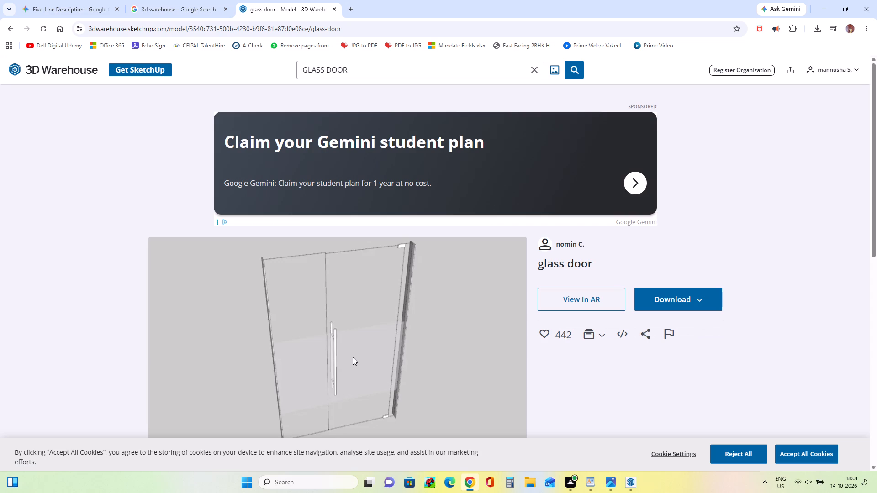
{"action": "left_click", "coordinate": [15, 26]}
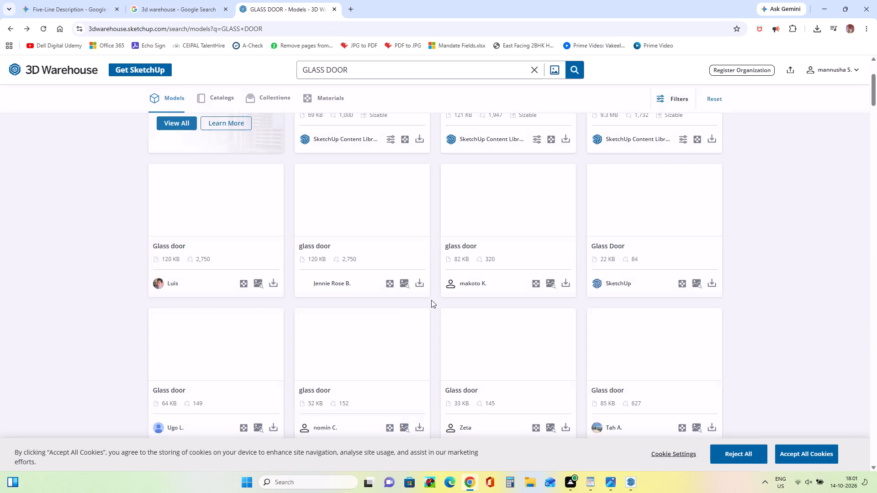
Download the 120 KB double glass door model with black handles as a SketchUp file from its 3D Warehouse page.
{"action": "left_click", "coordinate": [344, 203]}
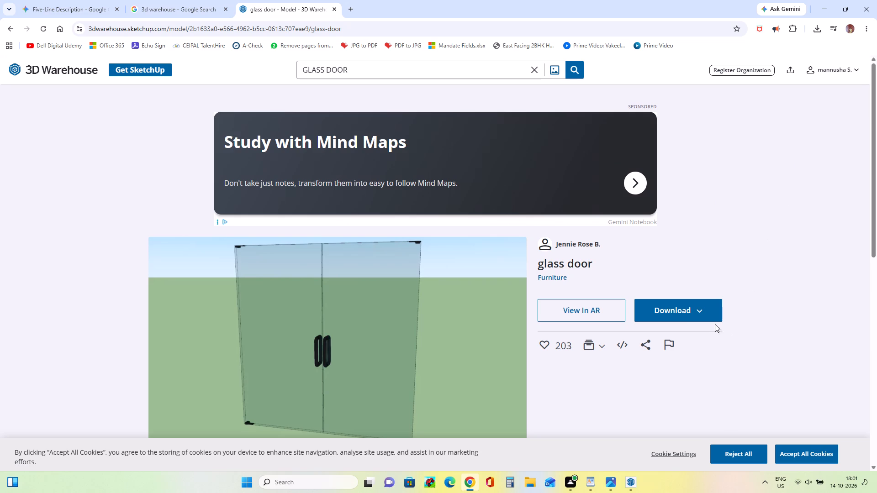
{"action": "left_click", "coordinate": [684, 316]}
{"action": "left_click", "coordinate": [687, 335]}
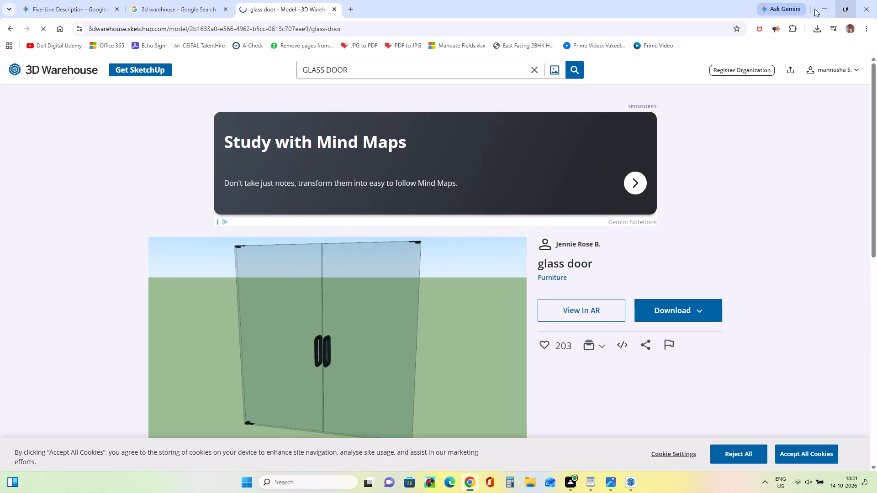
Replace the glass door search with a 3D Warehouse search for GOLDEN PAPER.
{"action": "left_click", "coordinate": [375, 66]}
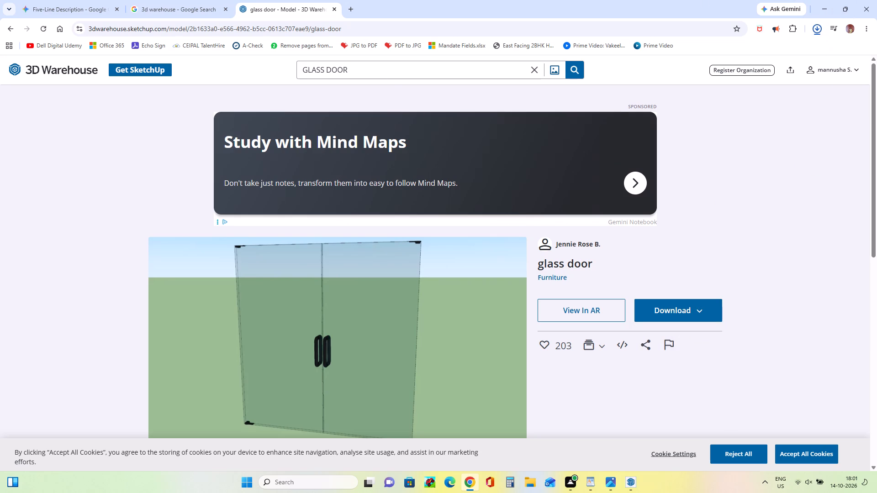
{"action": "key", "text": "BackSpace"}
{"action": "key", "text": "BackSpace"}
{"action": "key", "text": "BackSpace"}
{"action": "key", "text": "BackSpace"}
{"action": "key", "text": "BackSpace"}
{"action": "key", "text": "BackSpace"}
{"action": "key", "text": "BackSpace"}
{"action": "key", "text": "BackSpace"}
{"action": "key", "text": "BackSpace"}
{"action": "key", "text": "BackSpace"}
{"action": "key", "text": "BackSpace"}
{"action": "key", "text": "BackSpace"}
{"action": "key", "text": "BackSpace"}
{"action": "key", "text": "BackSpace"}
{"action": "key", "text": "BackSpace"}
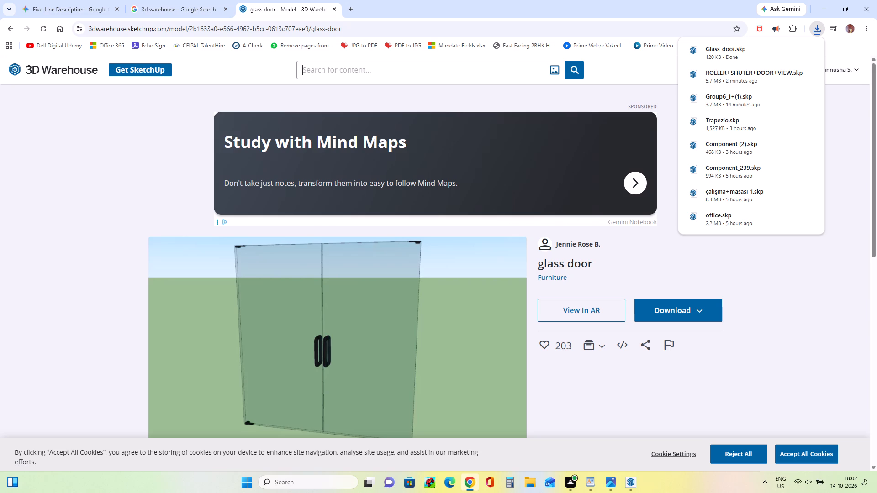
{"action": "type", "text": "GOLDEN"}
{"action": "key", "text": "space"}
{"action": "type", "text": "PAPER"}
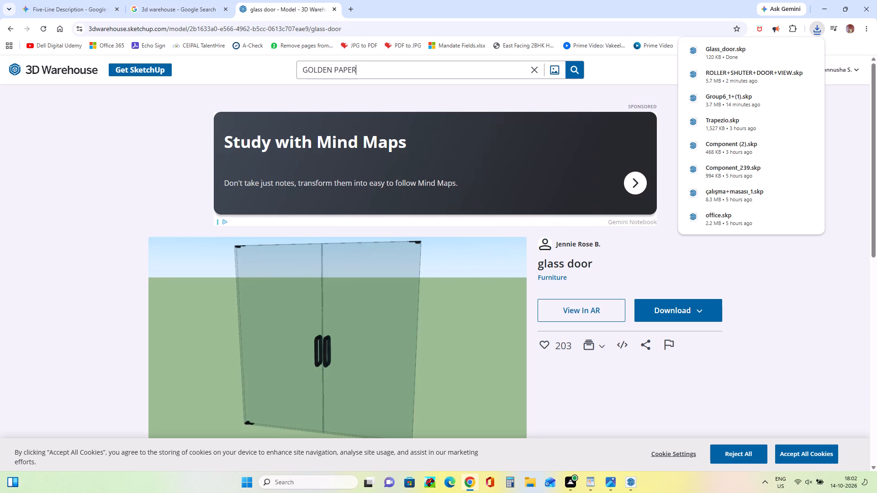
{"action": "key", "text": "Return"}
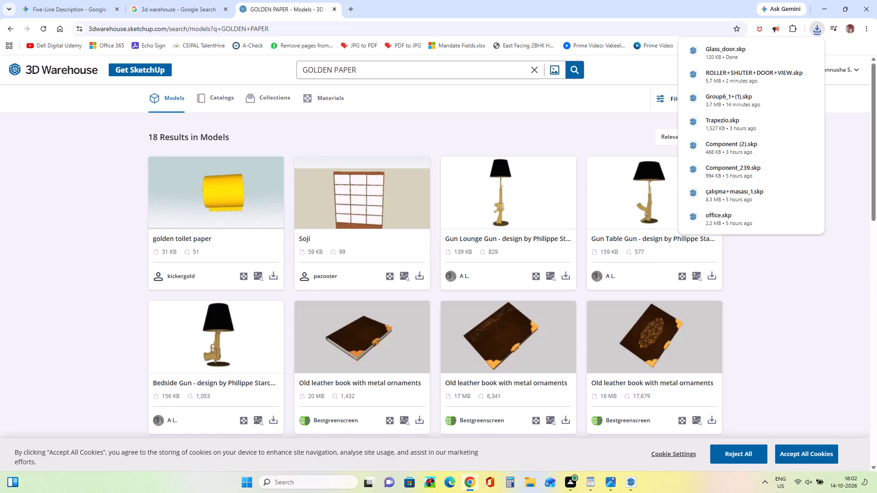
Find the Yellows product model by Sherwin Williams among the results and download it as a SketchUp file.
{"action": "scroll", "coordinate": [497, 185], "scroll_direction": "down", "scroll_amount": 7}
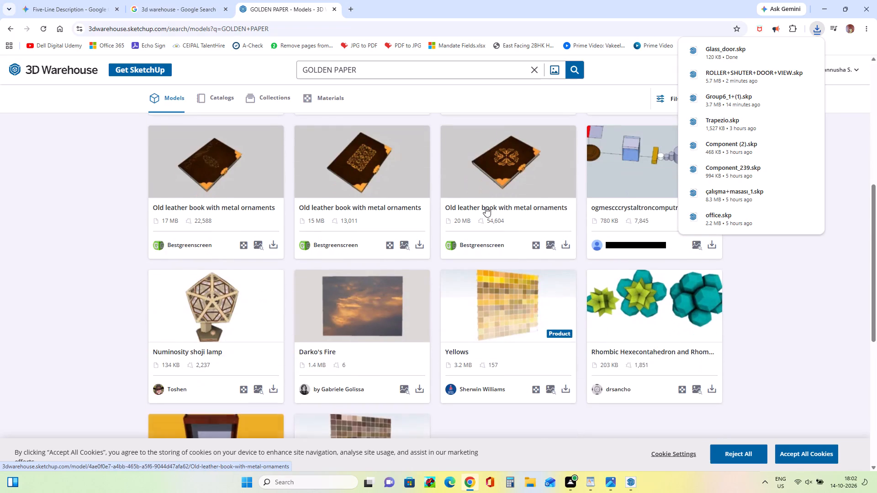
{"action": "scroll", "coordinate": [475, 228], "scroll_direction": "down", "scroll_amount": 1}
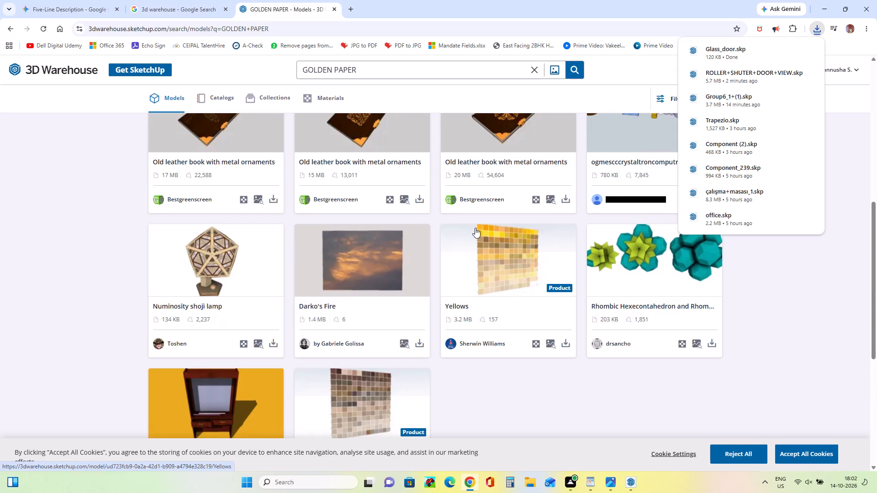
{"action": "scroll", "coordinate": [528, 306], "scroll_direction": "down", "scroll_amount": 1}
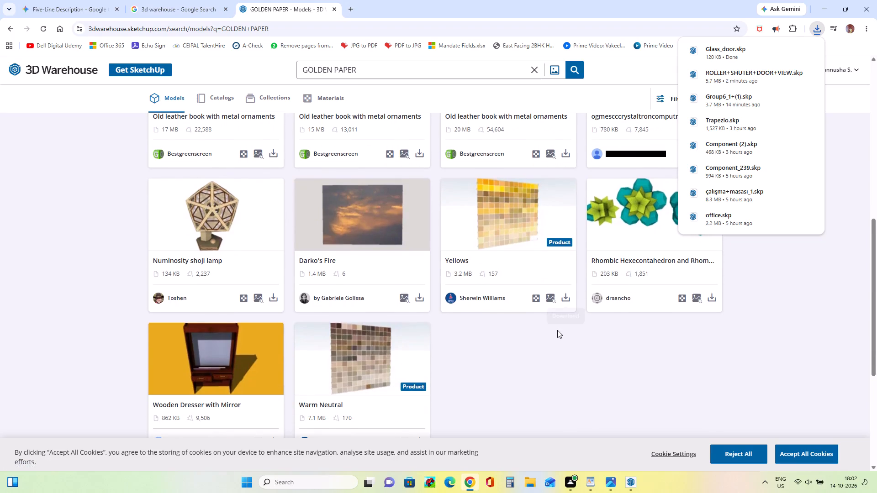
{"action": "left_click", "coordinate": [568, 297]}
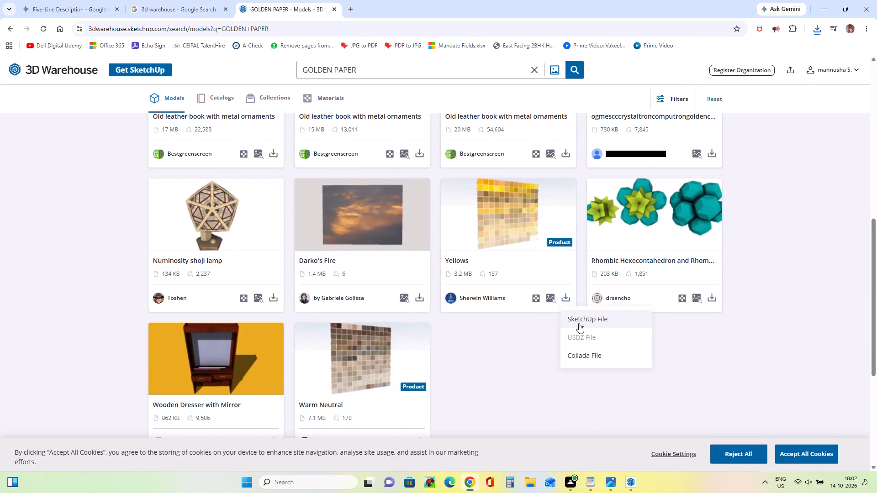
{"action": "left_click", "coordinate": [580, 321]}
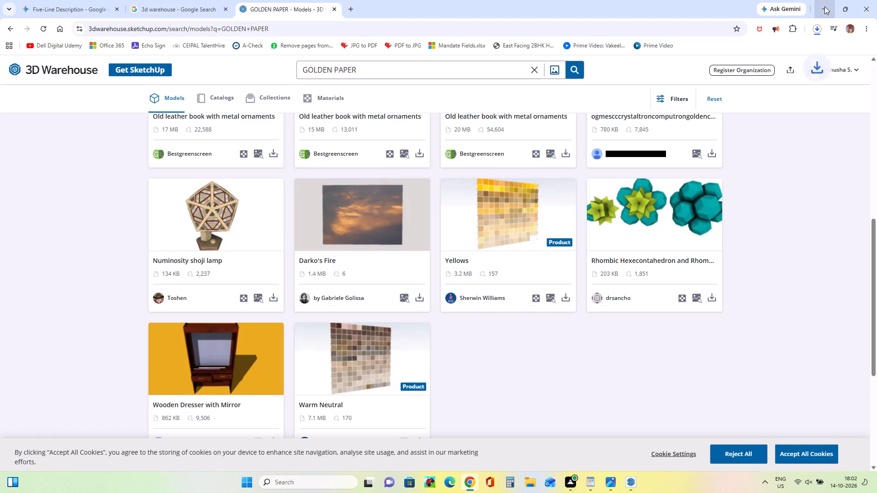
Switch to SketchUp and place the imported roller shutter door model on the open ground beside the reference image and building.
{"action": "left_click", "coordinate": [824, 6]}
{"action": "left_click", "coordinate": [498, 273]}
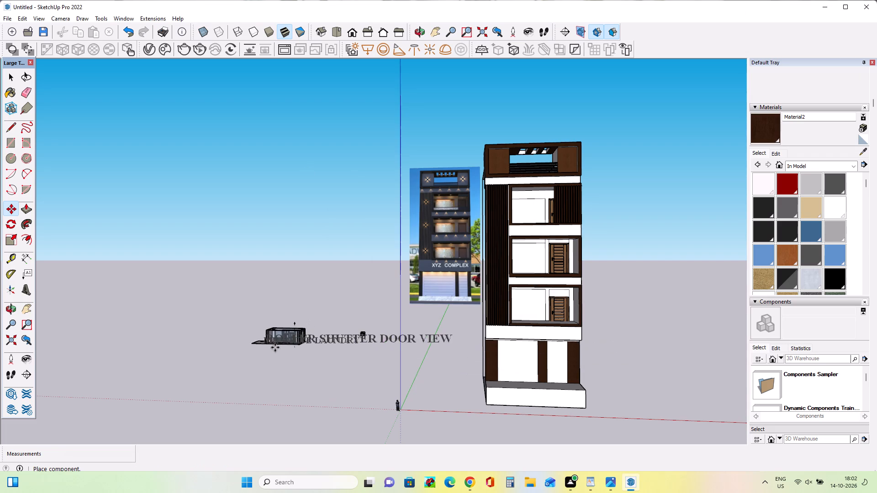
{"action": "left_click", "coordinate": [275, 347]}
Open the placed roller shutter door component for editing.
{"action": "scroll", "coordinate": [278, 343], "scroll_direction": "up", "scroll_amount": 17}
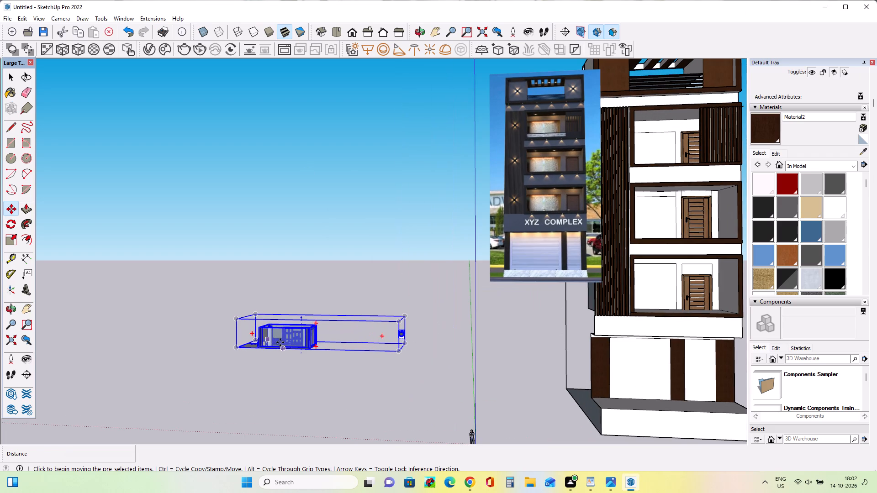
{"action": "scroll", "coordinate": [280, 342], "scroll_direction": "up", "scroll_amount": 9}
{"action": "middle_click_drag", "start_coordinate": [280, 357], "coordinate": [346, 360]}
{"action": "scroll", "coordinate": [345, 356], "scroll_direction": "up", "scroll_amount": 4}
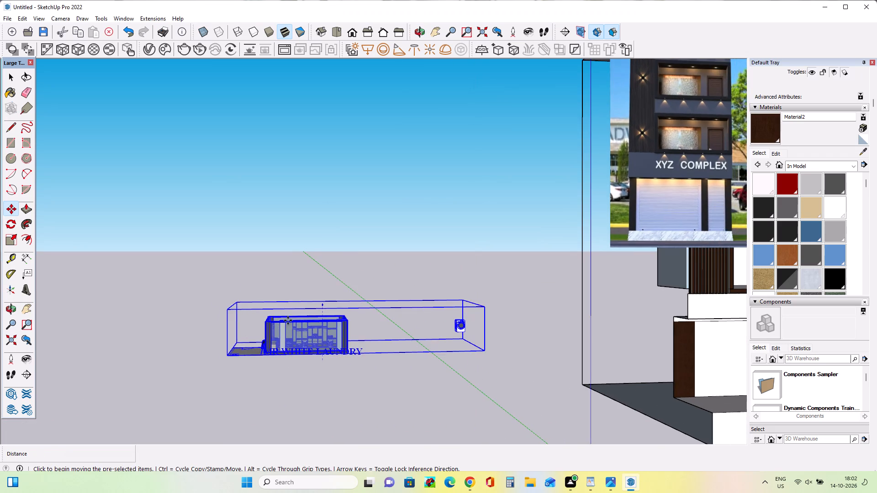
{"action": "scroll", "coordinate": [288, 320], "scroll_direction": "up", "scroll_amount": 10}
{"action": "middle_click_drag", "start_coordinate": [223, 390], "coordinate": [416, 391]}
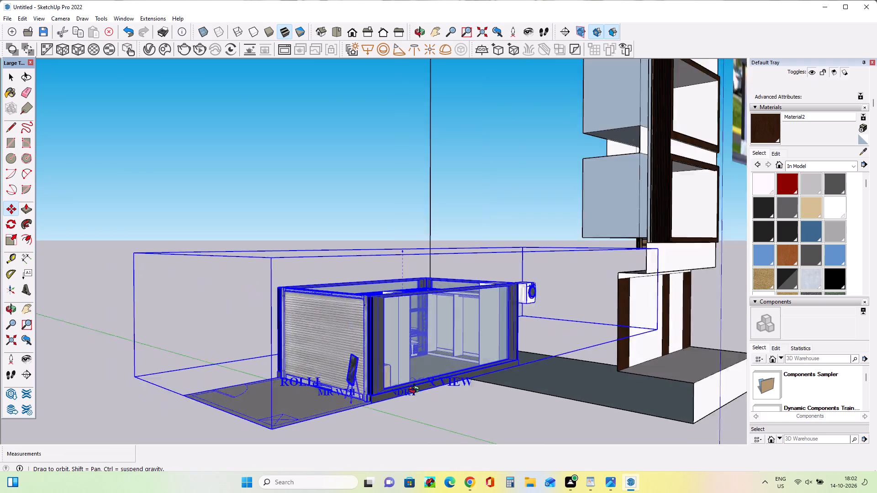
{"action": "middle_click_drag", "start_coordinate": [416, 391], "coordinate": [334, 446]}
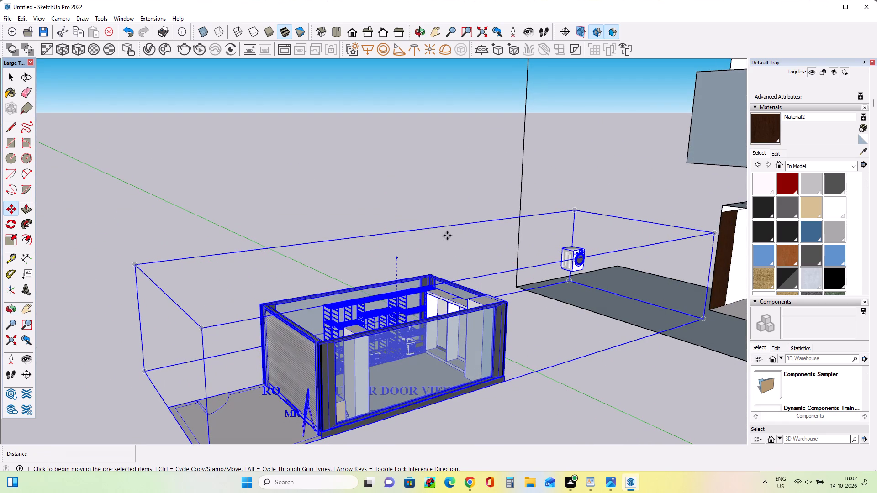
{"action": "middle_click_drag", "start_coordinate": [400, 320], "coordinate": [505, 280]}
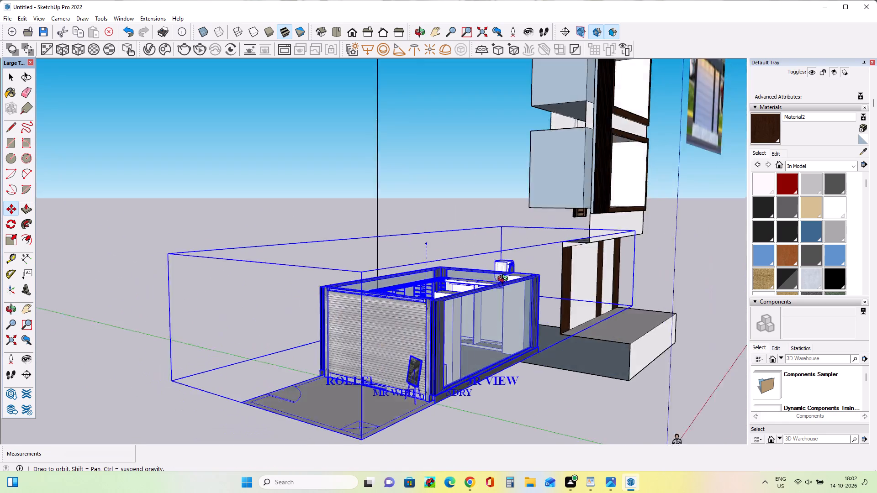
{"action": "middle_click_drag", "start_coordinate": [505, 280], "coordinate": [354, 349]}
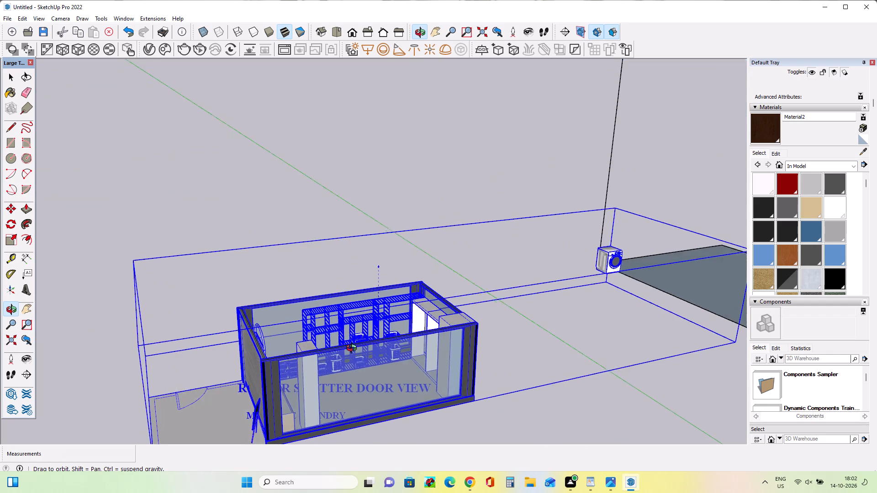
{"action": "middle_click_drag", "start_coordinate": [354, 349], "coordinate": [354, 360]}
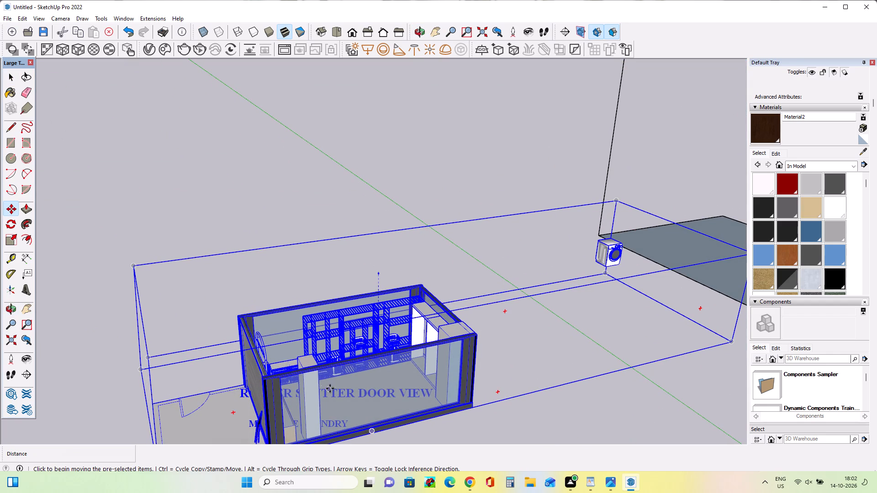
{"action": "right_click", "coordinate": [323, 351]}
{"action": "right_click", "coordinate": [323, 351]}
{"action": "right_click", "coordinate": [303, 341]}
{"action": "left_click", "coordinate": [355, 123]}
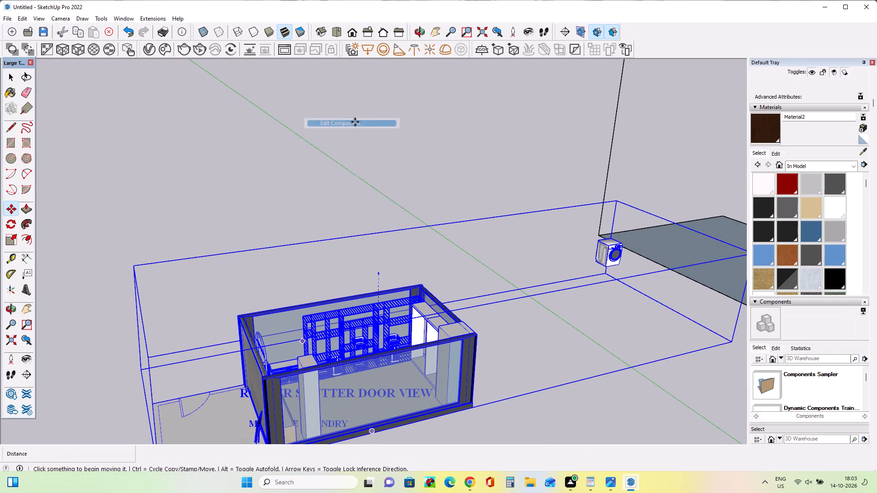
Delete the glass-walled enclosure, main wall shelving, washing machine and ROLLER SHUTTER DOOR VIEW text from inside the component.
{"action": "left_click", "coordinate": [16, 79]}
{"action": "left_click_drag", "start_coordinate": [633, 231], "coordinate": [344, 394]}
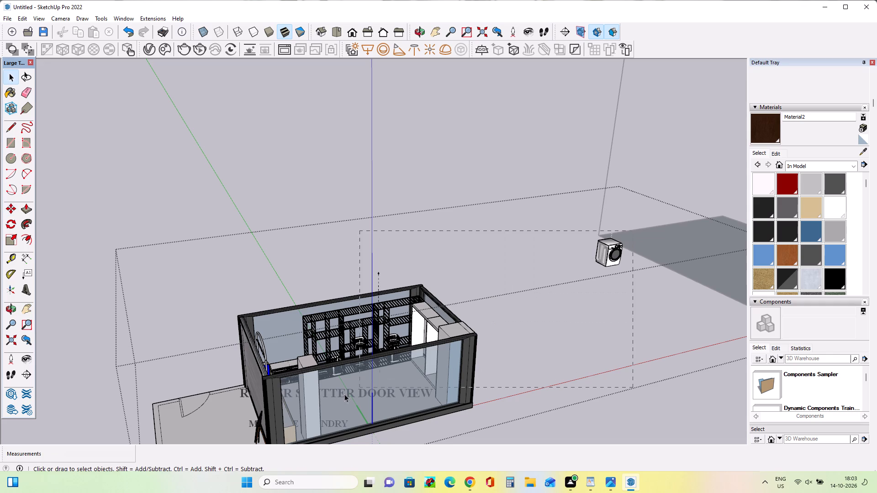
{"action": "left_click_drag", "start_coordinate": [344, 394], "coordinate": [328, 403]}
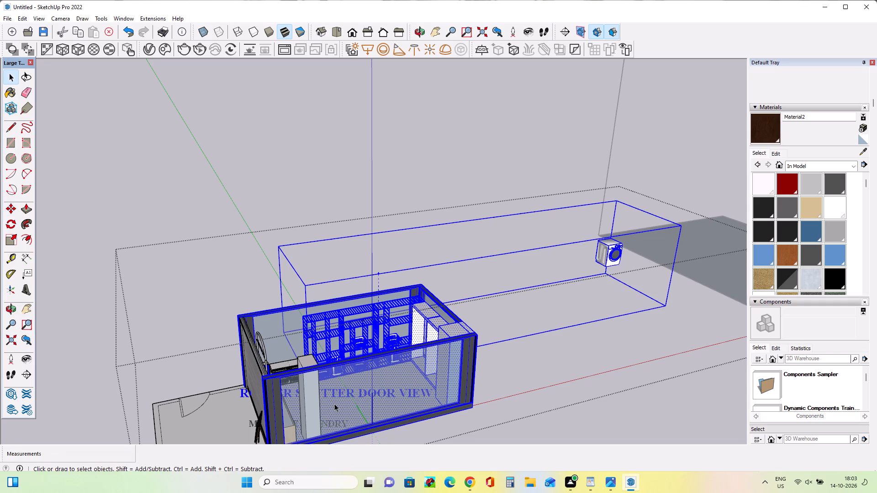
{"action": "key", "text": "Delete"}
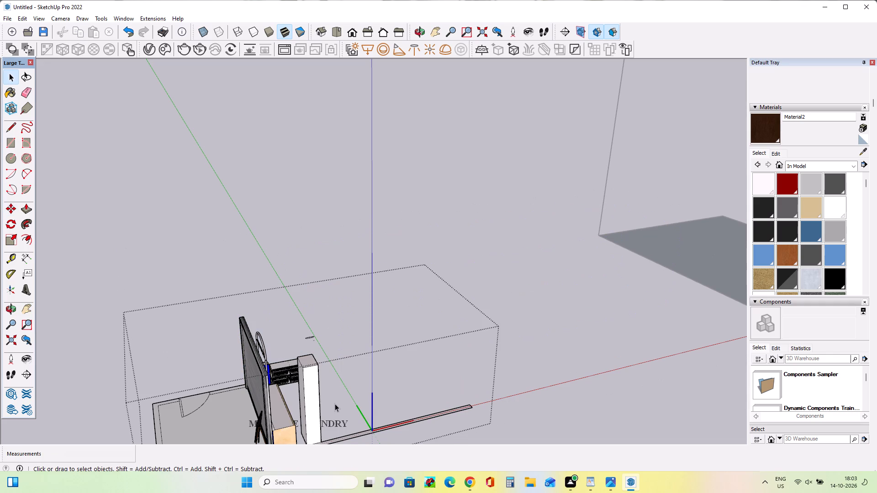
Delete the tall white cabinet, leftover shelving, counter faces, MR WHITE LAUNDRY text and blue panel behind the shutter.
{"action": "left_click_drag", "start_coordinate": [328, 336], "coordinate": [291, 414]}
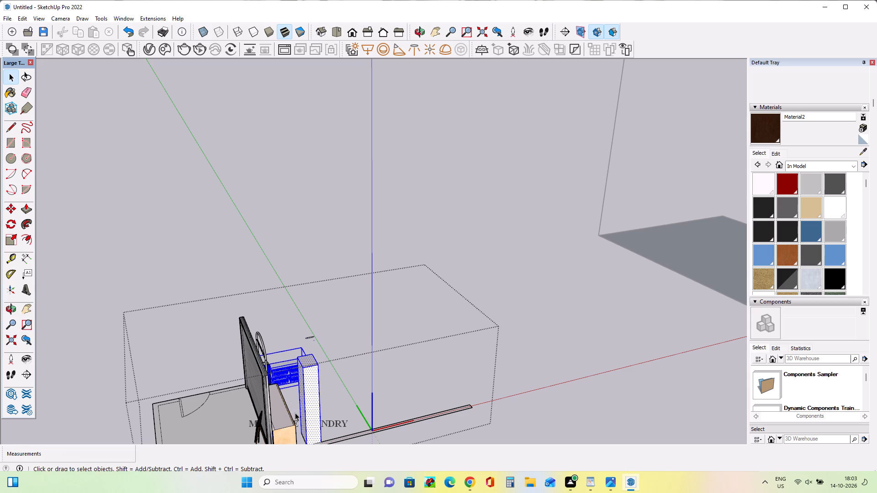
{"action": "key", "text": "Delete"}
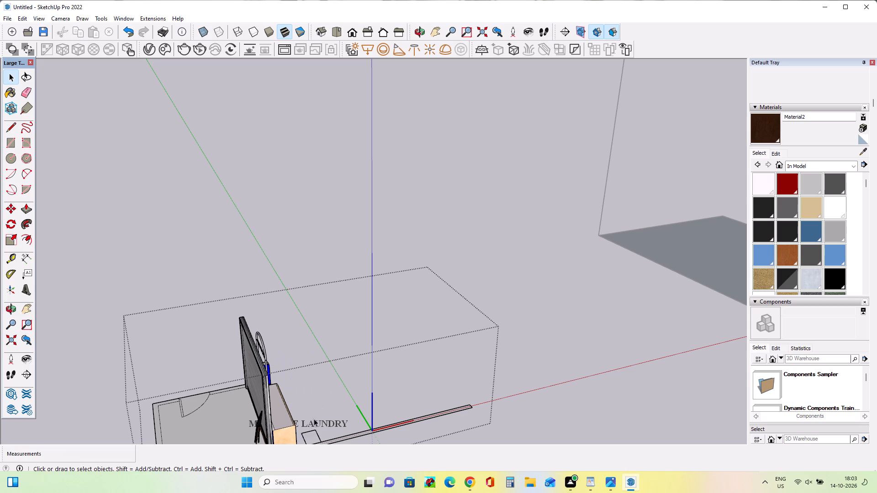
{"action": "left_click_drag", "start_coordinate": [320, 414], "coordinate": [281, 431]}
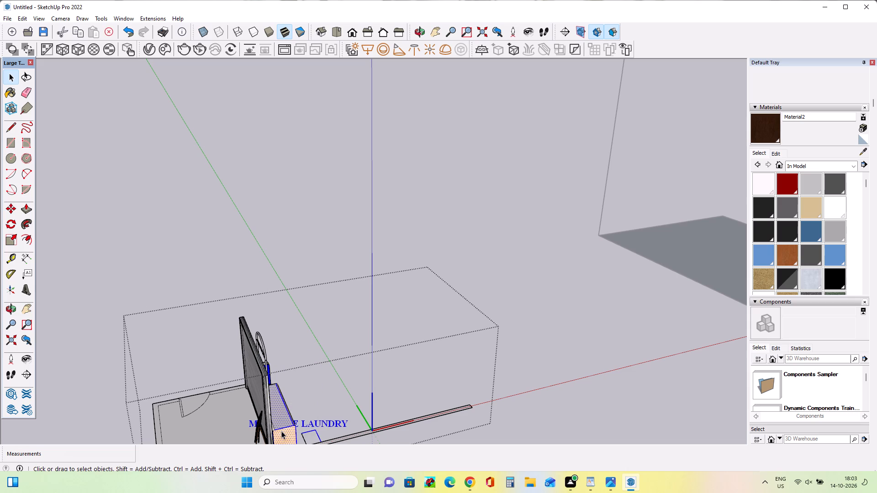
{"action": "key", "text": "Delete"}
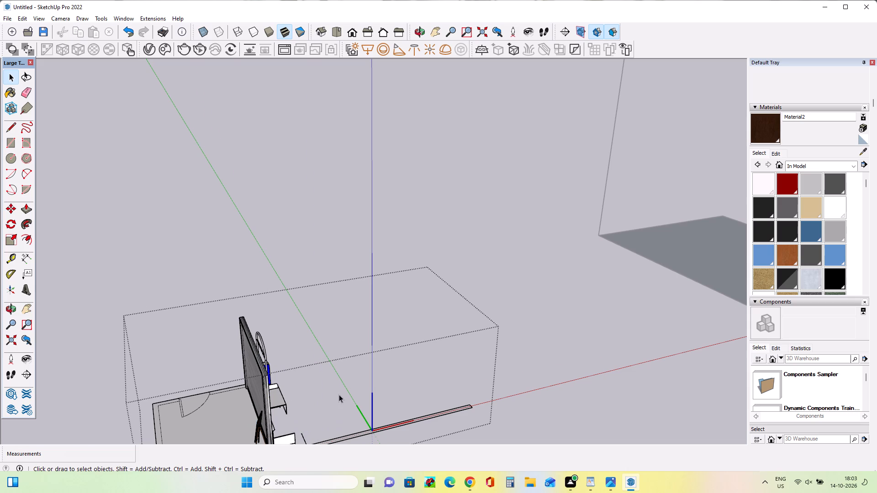
{"action": "middle_click_drag", "start_coordinate": [339, 394], "coordinate": [241, 374]}
{"action": "left_click_drag", "start_coordinate": [129, 287], "coordinate": [89, 334]}
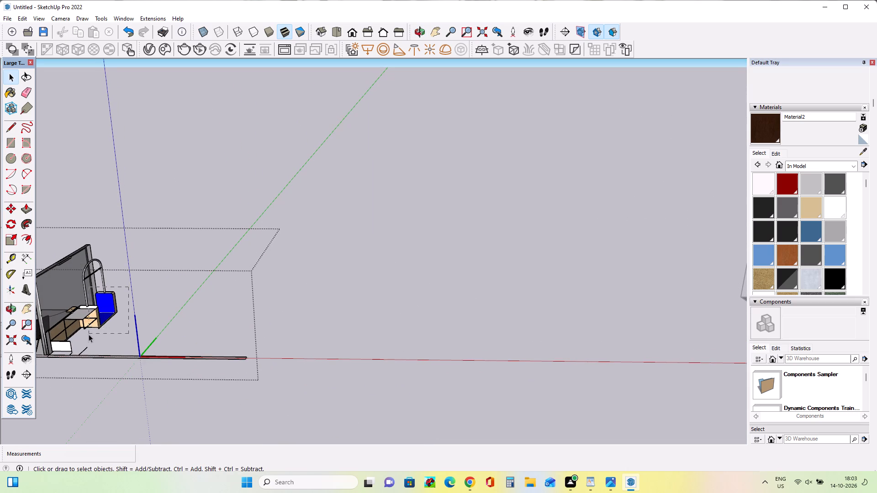
{"action": "left_click_drag", "start_coordinate": [89, 334], "coordinate": [106, 332]}
{"action": "key", "text": "Delete"}
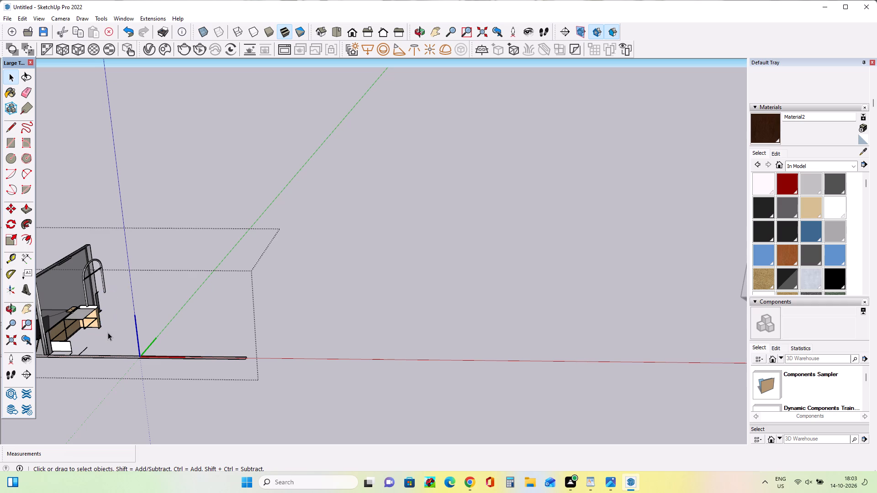
Delete the remaining counter pieces behind the shutter and the large floor face in front, excluding the shutter frame from the selection.
{"action": "left_click", "coordinate": [90, 314]}
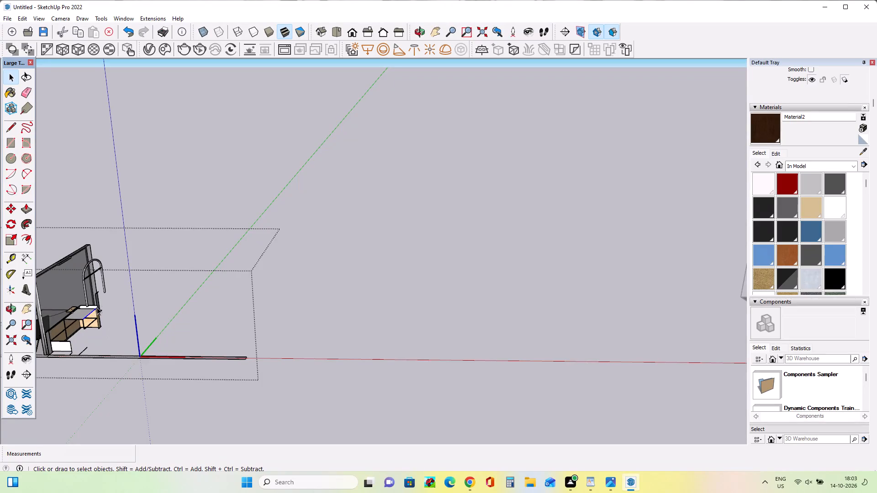
{"action": "middle_click_drag", "start_coordinate": [160, 292], "coordinate": [262, 300]}
{"action": "scroll", "coordinate": [263, 299], "scroll_direction": "down", "scroll_amount": 4}
{"action": "middle_click_drag", "start_coordinate": [265, 354], "coordinate": [253, 423]}
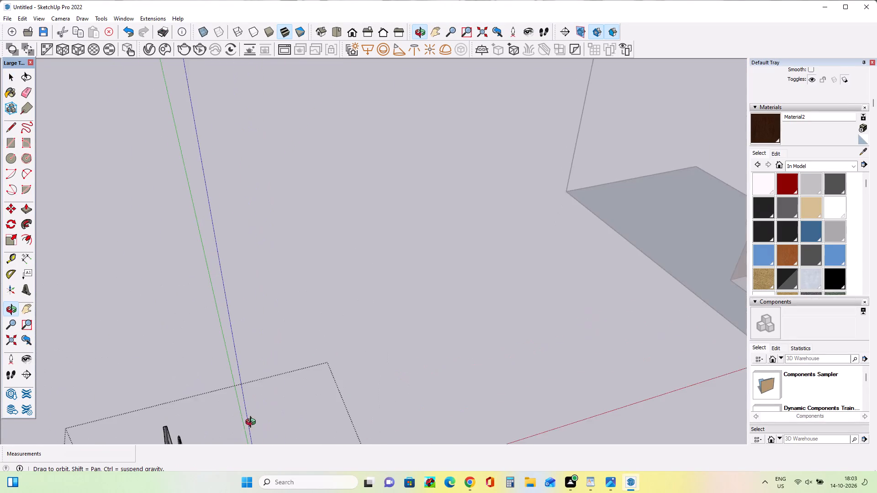
{"action": "middle_click_drag", "start_coordinate": [253, 423], "coordinate": [250, 310]}
{"action": "middle_click_drag", "start_coordinate": [261, 215], "coordinate": [256, 262]}
{"action": "scroll", "coordinate": [171, 356], "scroll_direction": "up", "scroll_amount": 5}
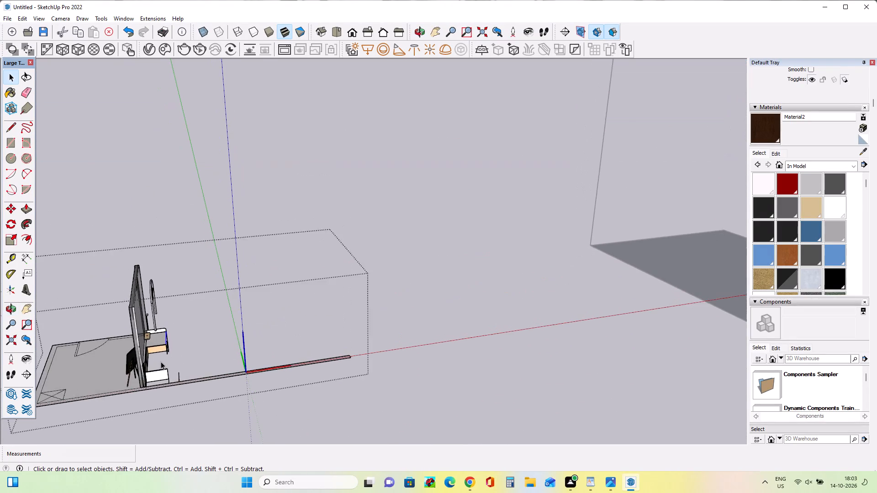
{"action": "scroll", "coordinate": [161, 362], "scroll_direction": "up", "scroll_amount": 4}
{"action": "left_click_drag", "start_coordinate": [175, 311], "coordinate": [140, 367]}
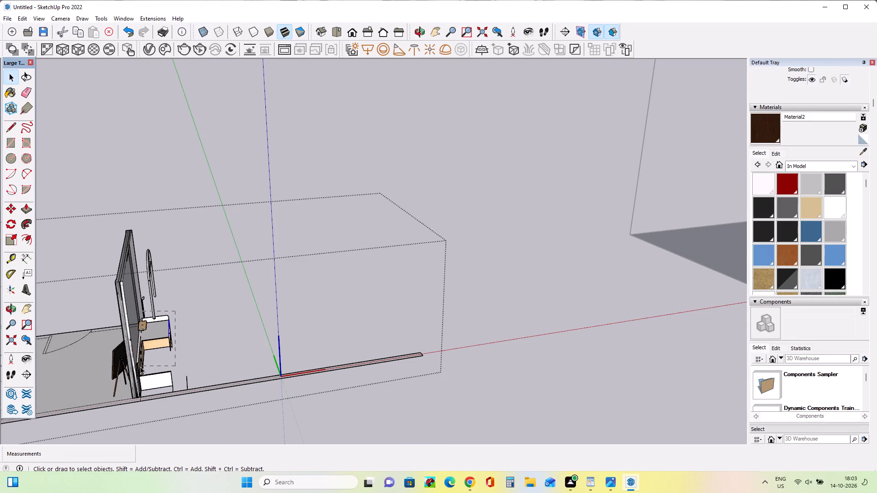
{"action": "left_click_drag", "start_coordinate": [140, 367], "coordinate": [143, 366]}
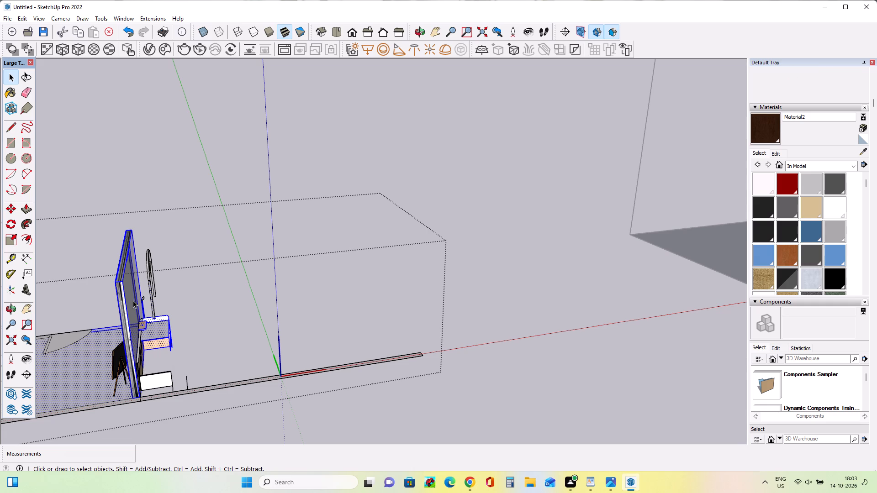
{"action": "left_click", "coordinate": [132, 293], "text": "shift"}
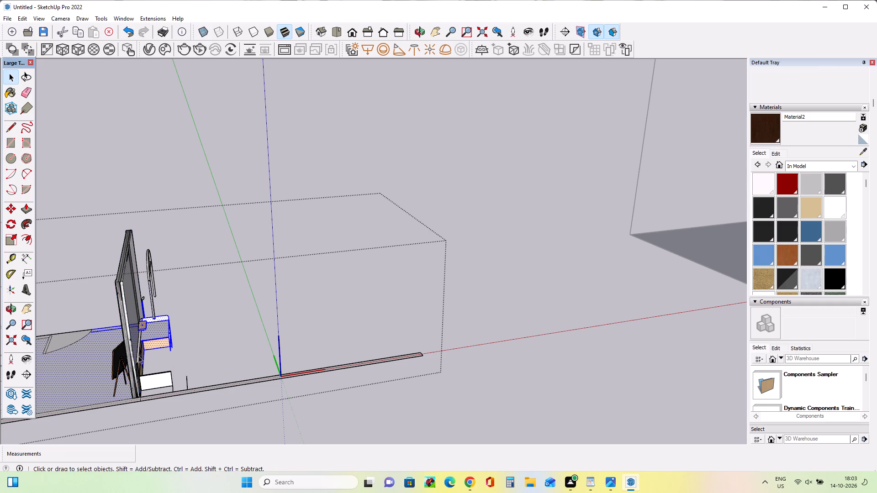
{"action": "key", "text": "Delete"}
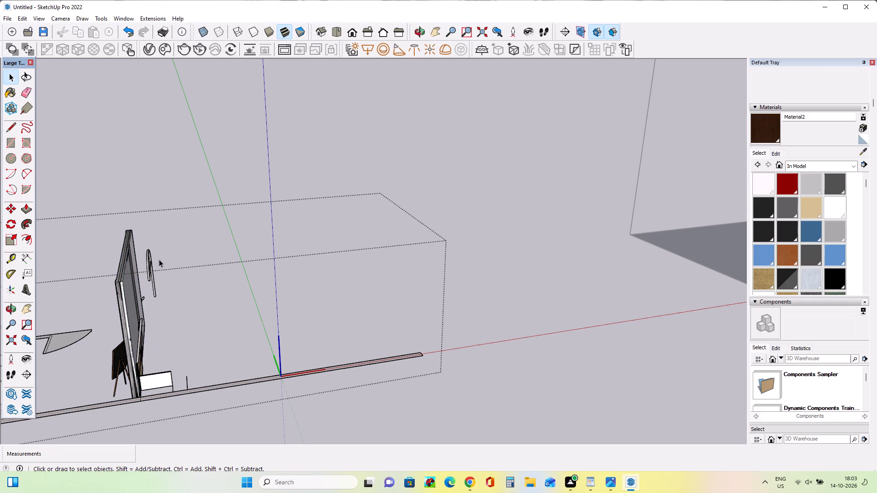
Delete the small floating curved piece and the thin strip beneath it behind the roller shutter.
{"action": "left_click_drag", "start_coordinate": [154, 250], "coordinate": [150, 287]}
{"action": "left_click_drag", "start_coordinate": [168, 228], "coordinate": [145, 285]}
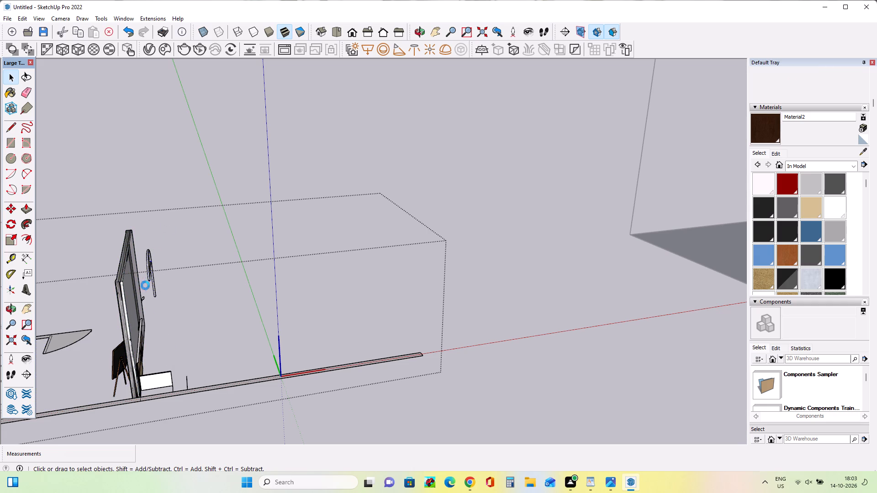
{"action": "left_click_drag", "start_coordinate": [145, 285], "coordinate": [144, 289]}
{"action": "left_click_drag", "start_coordinate": [164, 236], "coordinate": [140, 282]}
{"action": "left_click_drag", "start_coordinate": [140, 282], "coordinate": [146, 296]}
{"action": "key", "text": "Delete"}
Delete the white box behind the shutter, its leftover edges and the long floor strip running away from it.
{"action": "left_click_drag", "start_coordinate": [205, 375], "coordinate": [153, 384]}
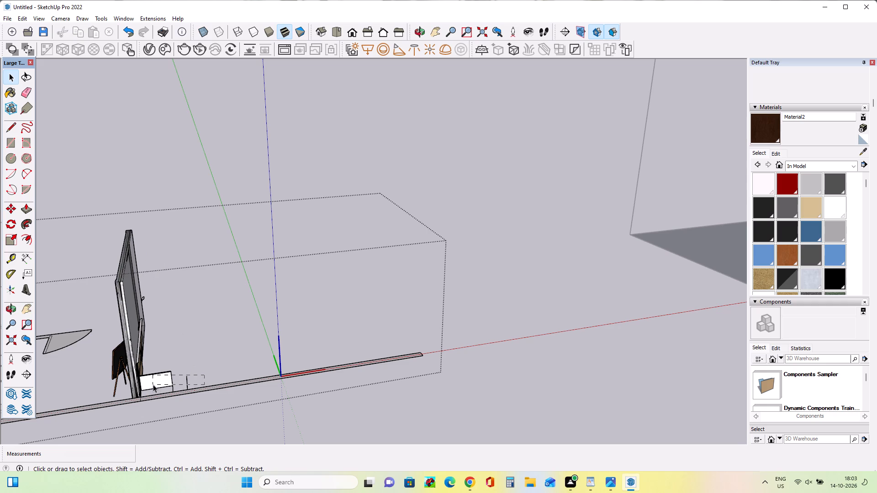
{"action": "left_click_drag", "start_coordinate": [153, 384], "coordinate": [153, 383]}
{"action": "key", "text": "Delete"}
{"action": "left_click_drag", "start_coordinate": [170, 362], "coordinate": [155, 385]}
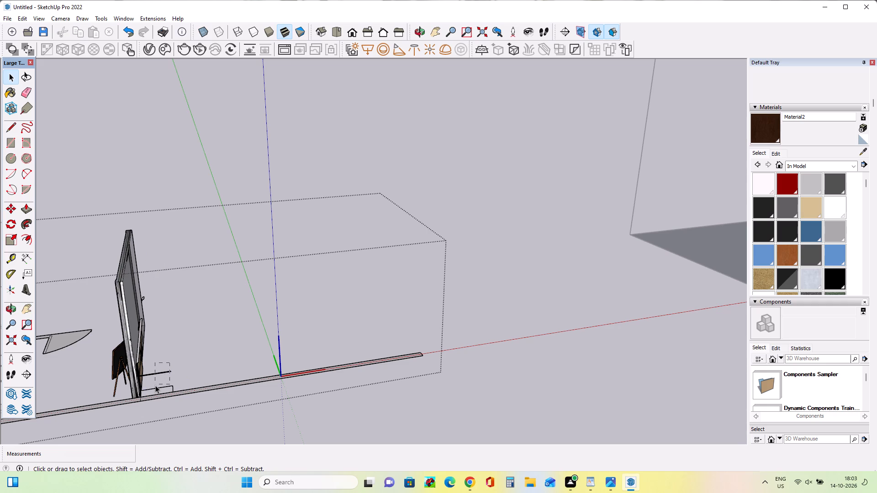
{"action": "left_click_drag", "start_coordinate": [155, 385], "coordinate": [155, 393]}
{"action": "key", "text": "Delete"}
{"action": "left_click_drag", "start_coordinate": [222, 361], "coordinate": [191, 414]}
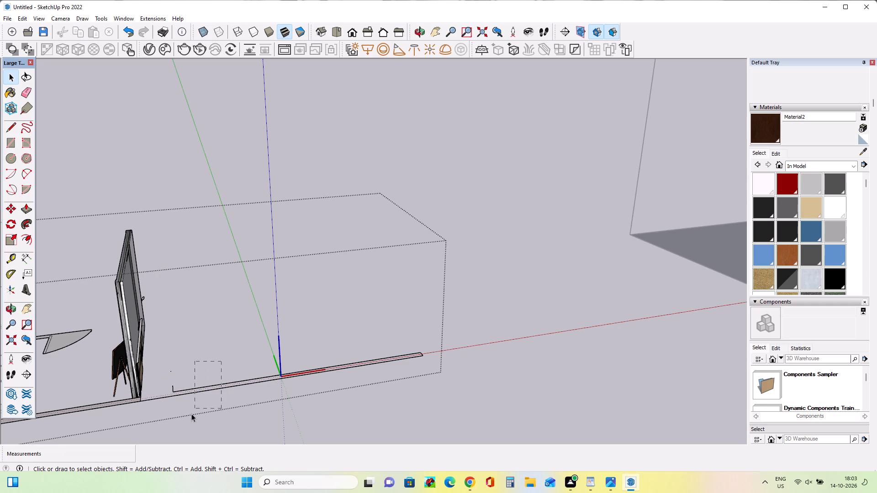
{"action": "left_click_drag", "start_coordinate": [191, 414], "coordinate": [191, 414]}
{"action": "key", "text": "Delete"}
{"action": "left_click_drag", "start_coordinate": [217, 370], "coordinate": [168, 401]}
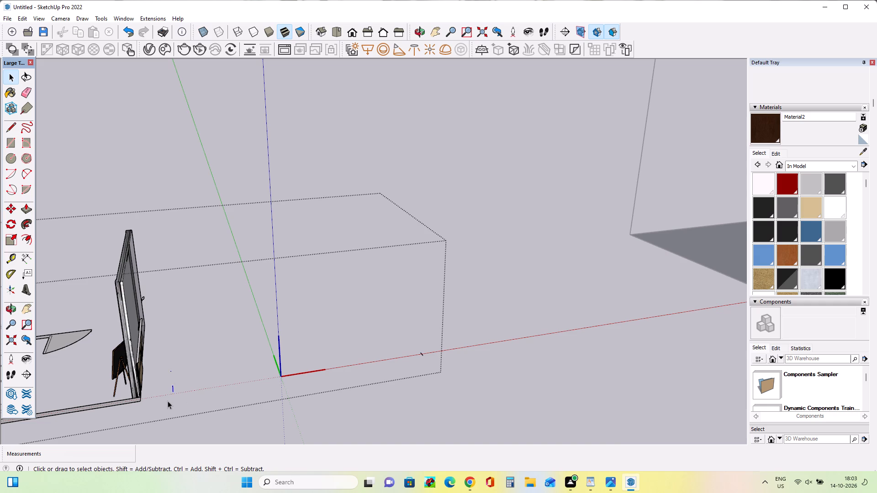
{"action": "key", "text": "Delete"}
Delete the dark floor strip beside the menu board and the short stray edge at the shutter's foot.
{"action": "scroll", "coordinate": [336, 342], "scroll_direction": "down", "scroll_amount": 6}
{"action": "middle_click_drag", "start_coordinate": [200, 374], "coordinate": [416, 304]}
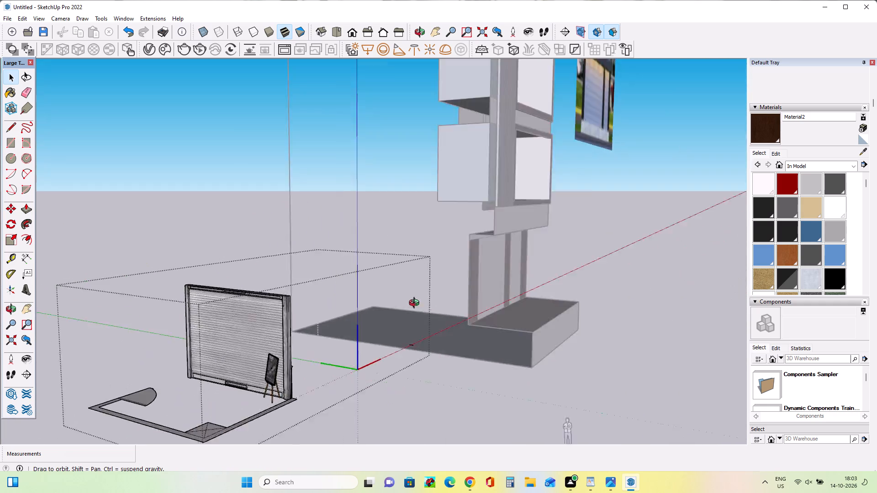
{"action": "middle_click_drag", "start_coordinate": [416, 304], "coordinate": [438, 301]}
{"action": "scroll", "coordinate": [478, 294], "scroll_direction": "down", "scroll_amount": 1}
{"action": "scroll", "coordinate": [346, 369], "scroll_direction": "up", "scroll_amount": 9}
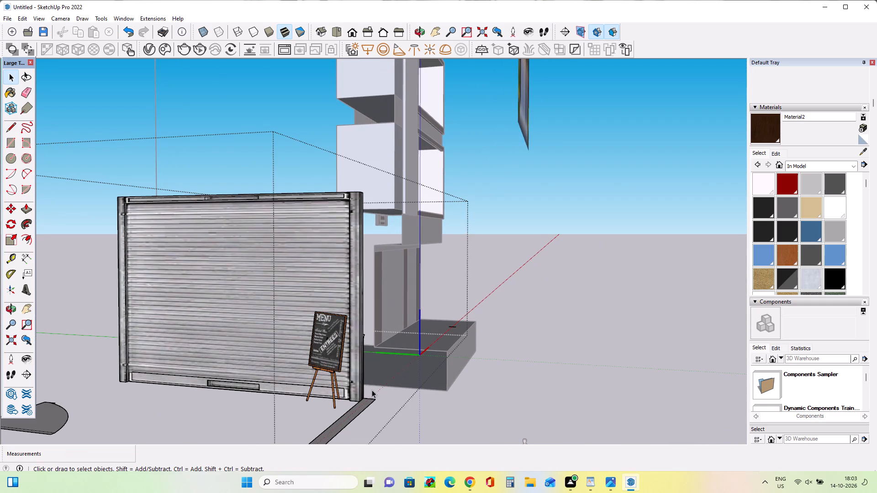
{"action": "left_click_drag", "start_coordinate": [371, 423], "coordinate": [289, 437]}
{"action": "key", "text": "Delete"}
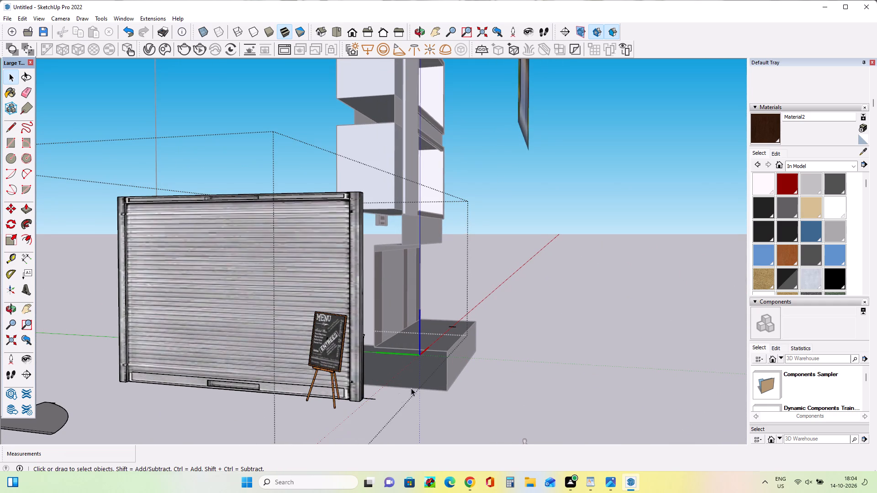
{"action": "scroll", "coordinate": [415, 386], "scroll_direction": "down", "scroll_amount": 2}
{"action": "left_click_drag", "start_coordinate": [398, 384], "coordinate": [395, 396]}
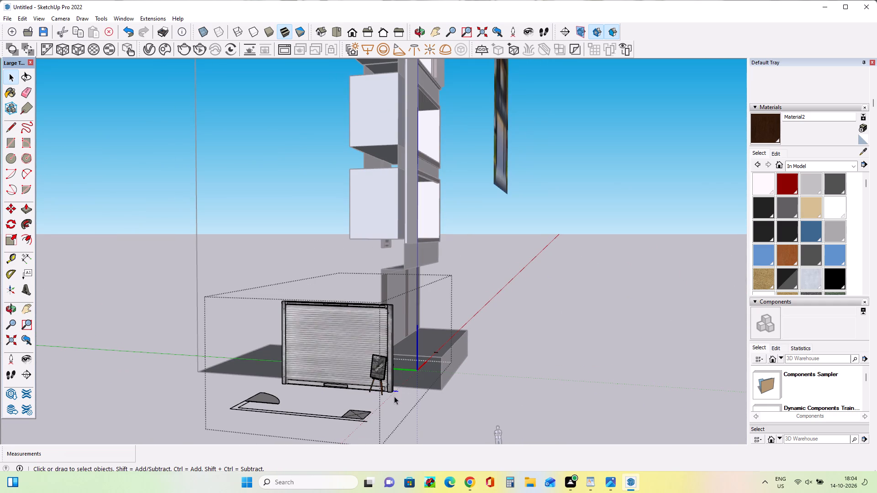
{"action": "key", "text": "Delete"}
Delete the floor outline, curved shape, small rectangle and last stray edges in front of the shutter, and close the component.
{"action": "scroll", "coordinate": [371, 423], "scroll_direction": "up", "scroll_amount": 3}
{"action": "left_click_drag", "start_coordinate": [378, 400], "coordinate": [193, 414]}
{"action": "key", "text": "Delete"}
{"action": "left_click_drag", "start_coordinate": [261, 384], "coordinate": [207, 412]}
{"action": "key", "text": "Delete"}
{"action": "key", "text": "Delete"}
{"action": "left_click_drag", "start_coordinate": [359, 413], "coordinate": [319, 433]}
{"action": "key", "text": "Delete"}
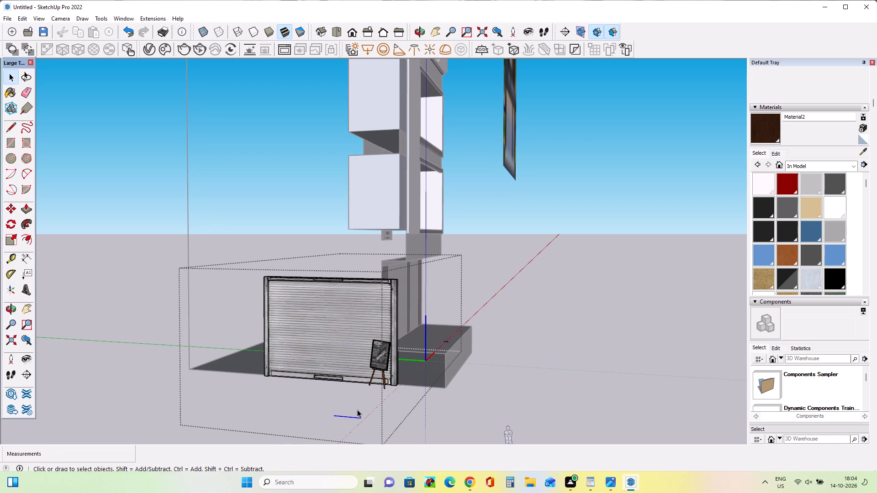
{"action": "key", "text": "Delete"}
{"action": "scroll", "coordinate": [328, 409], "scroll_direction": "down", "scroll_amount": 2}
{"action": "middle_click_drag", "start_coordinate": [296, 405], "coordinate": [401, 389]}
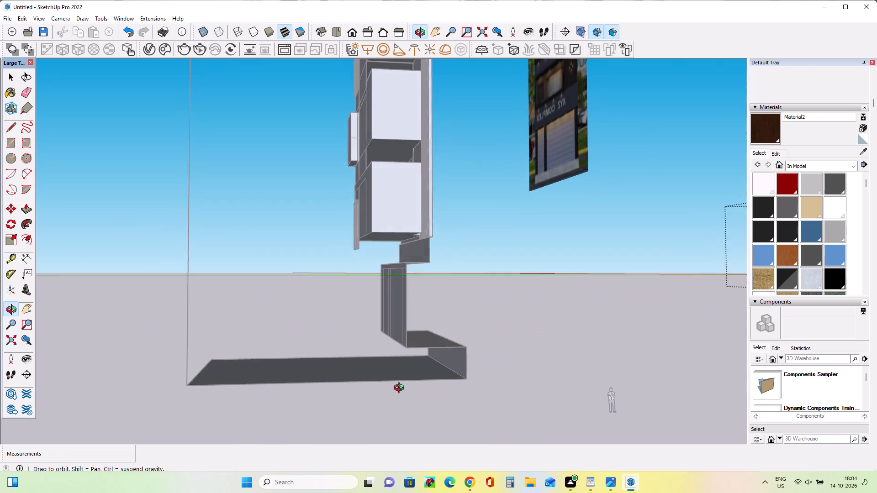
{"action": "middle_click_drag", "start_coordinate": [401, 389], "coordinate": [328, 393]}
{"action": "scroll", "coordinate": [328, 393], "scroll_direction": "down", "scroll_amount": 3}
{"action": "middle_click_drag", "start_coordinate": [531, 364], "coordinate": [539, 382]}
{"action": "scroll", "coordinate": [539, 382], "scroll_direction": "down", "scroll_amount": 3}
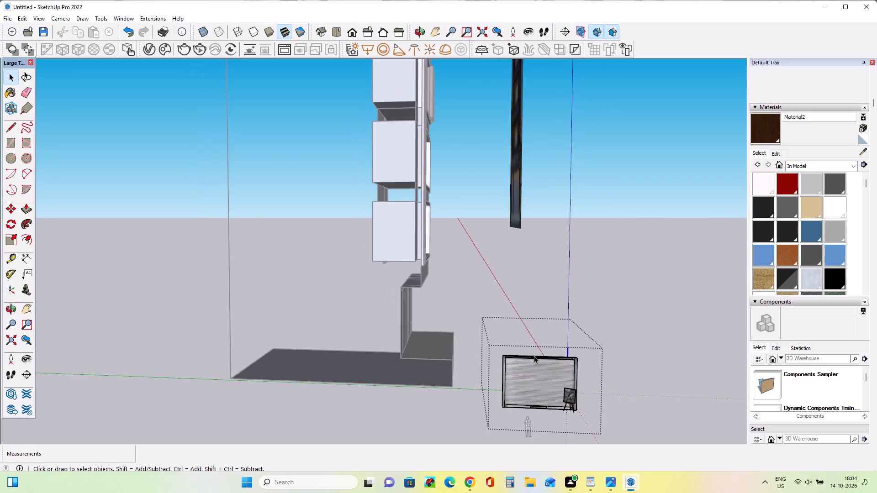
{"action": "scroll", "coordinate": [534, 356], "scroll_direction": "down", "scroll_amount": 7}
{"action": "left_click", "coordinate": [527, 406]}
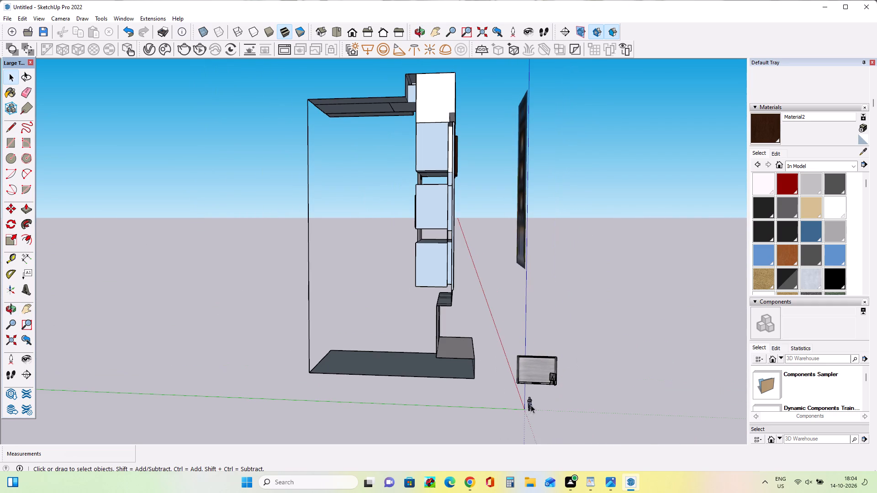
Rotate the roller shutter component 90 degrees about the vertical axis.
{"action": "left_click", "coordinate": [531, 405]}
{"action": "left_click", "coordinate": [607, 353]}
{"action": "left_click", "coordinate": [535, 372]}
{"action": "left_click", "coordinate": [13, 222]}
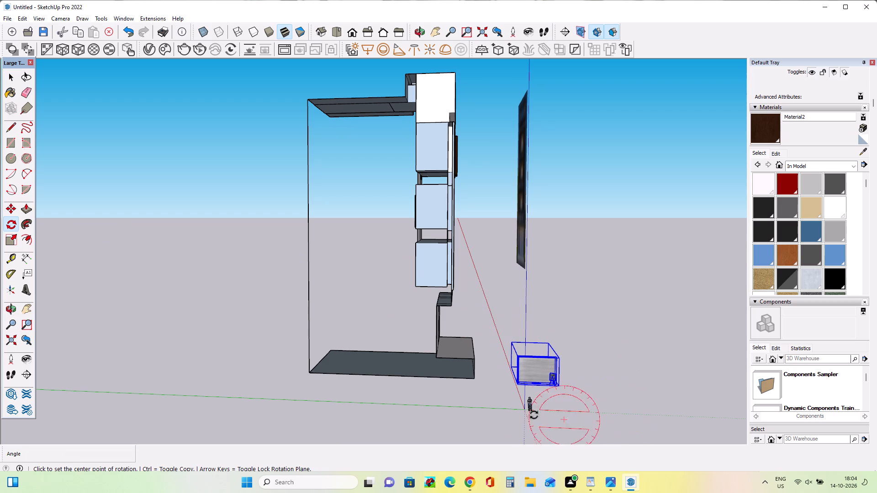
{"action": "middle_click_drag", "start_coordinate": [483, 386], "coordinate": [330, 352]}
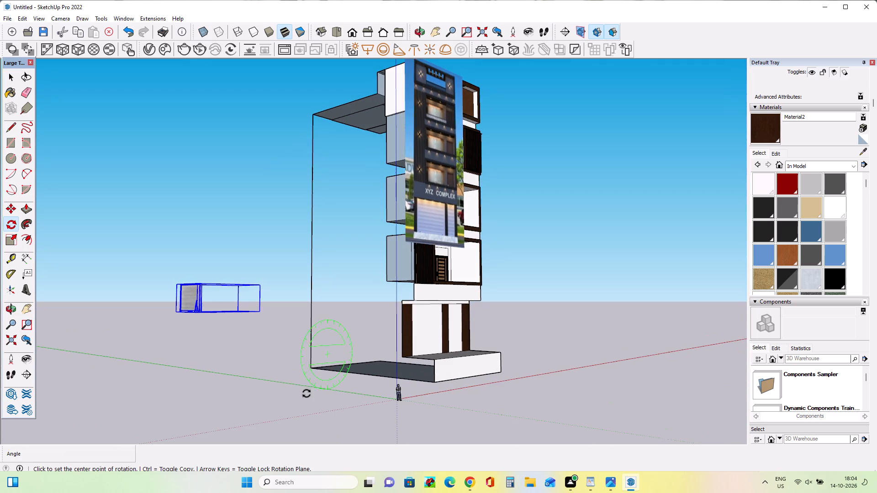
{"action": "left_click", "coordinate": [348, 387]}
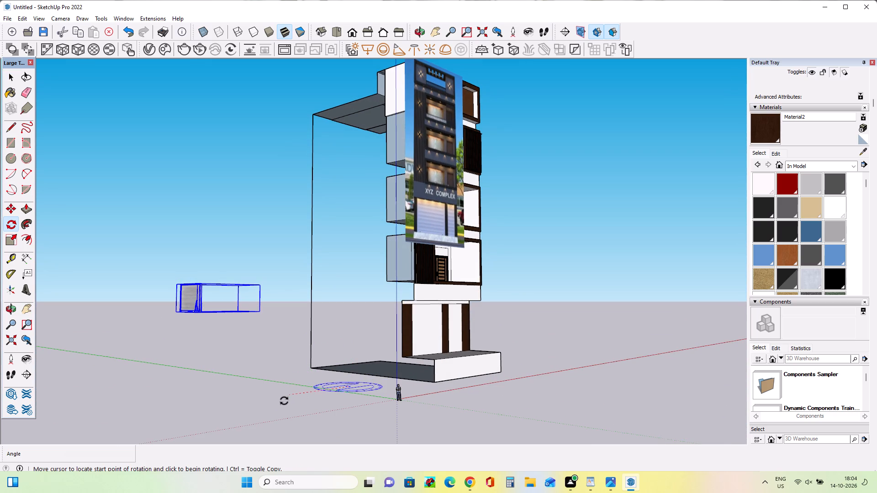
{"action": "left_click", "coordinate": [283, 401]}
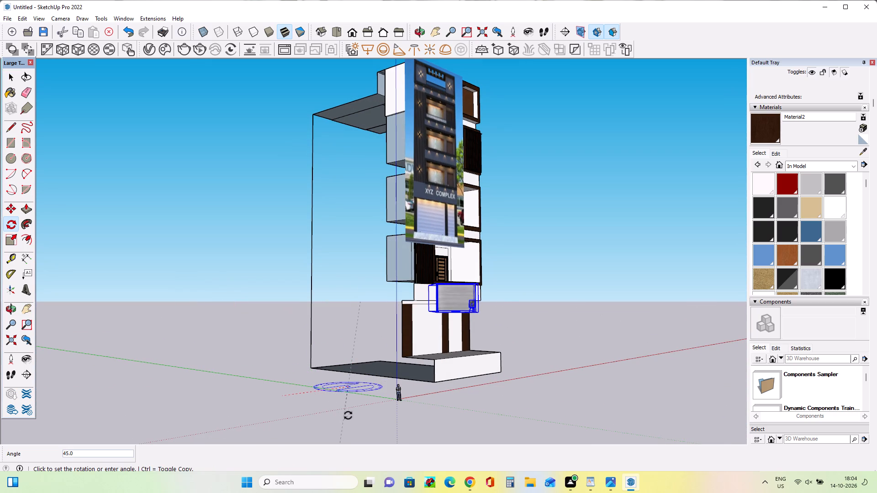
{"action": "left_click", "coordinate": [428, 399]}
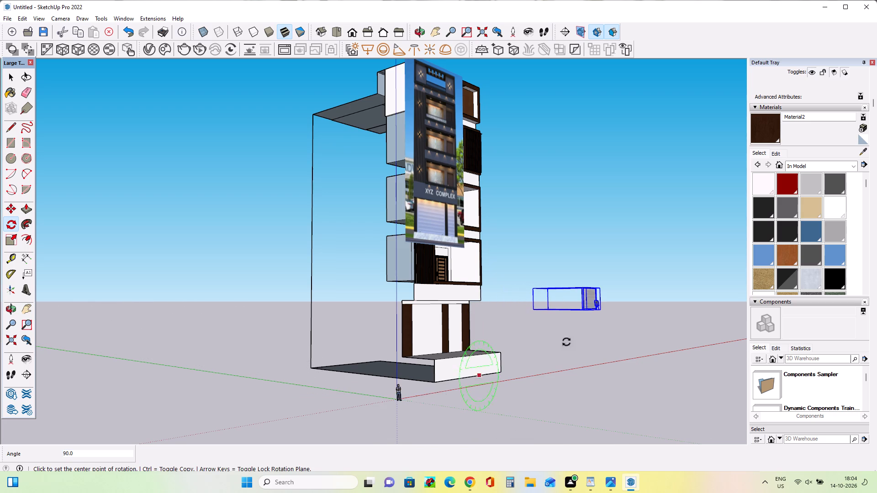
Move the shutter component so its bottom corner meets the inner foot of the leftmost dark wood ground-floor pillar on the plinth.
{"action": "middle_click_drag", "start_coordinate": [540, 354], "coordinate": [406, 386]}
{"action": "scroll", "coordinate": [428, 377], "scroll_direction": "down", "scroll_amount": 1}
{"action": "scroll", "coordinate": [428, 377], "scroll_direction": "up", "scroll_amount": 7}
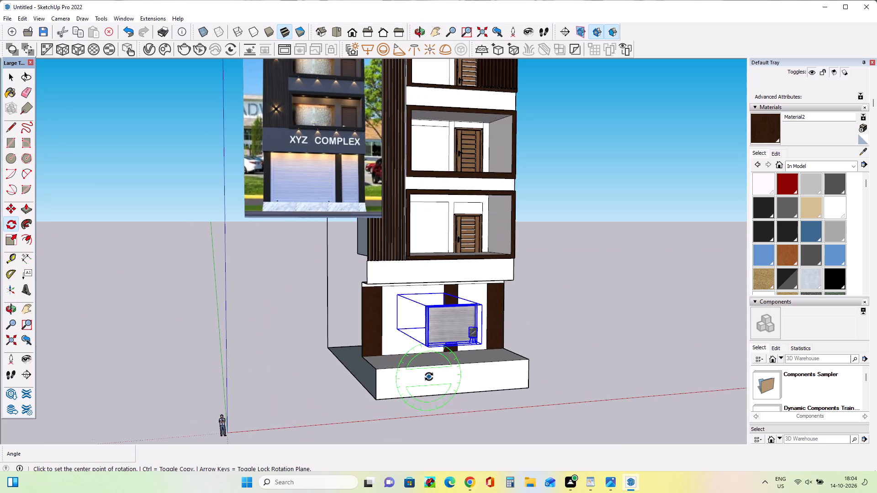
{"action": "middle_click_drag", "start_coordinate": [413, 376], "coordinate": [507, 378]}
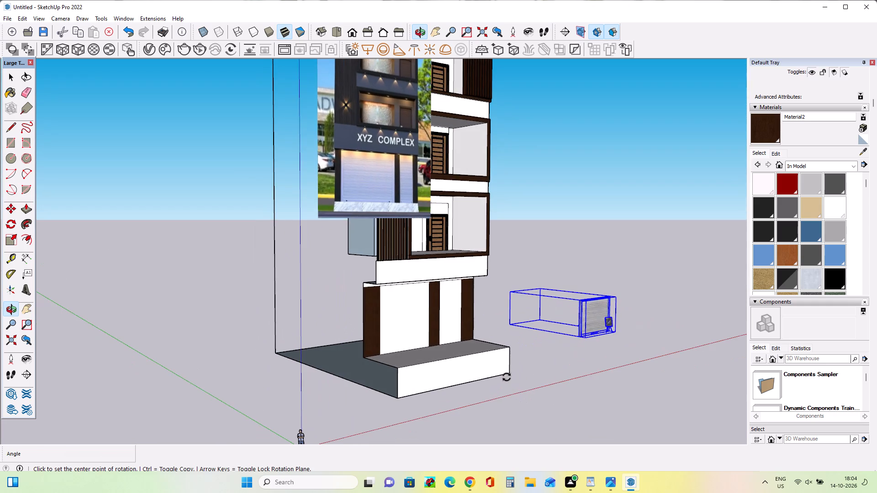
{"action": "scroll", "coordinate": [502, 369], "scroll_direction": "up", "scroll_amount": 4}
{"action": "middle_click_drag", "start_coordinate": [618, 366], "coordinate": [518, 372]}
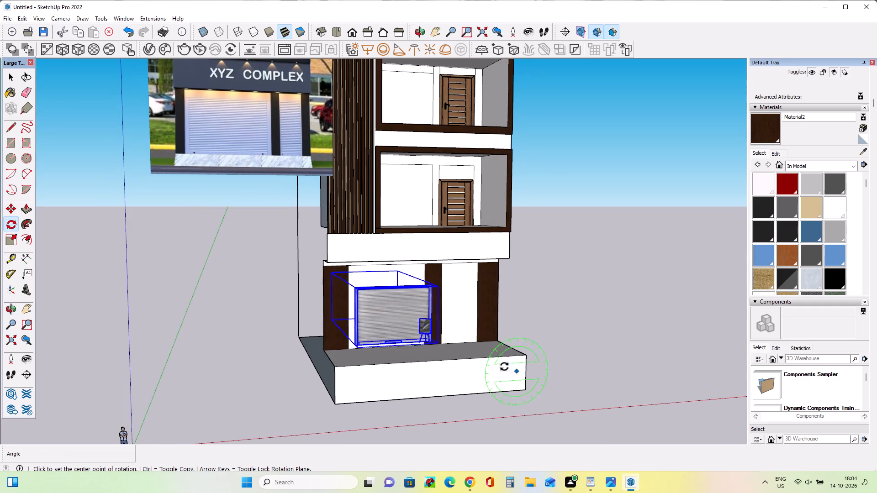
{"action": "left_click", "coordinate": [7, 208]}
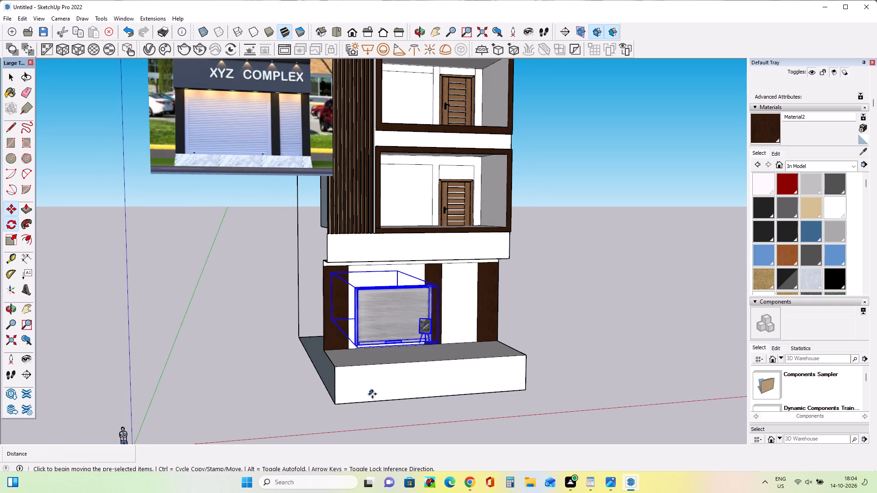
{"action": "left_click", "coordinate": [358, 346]}
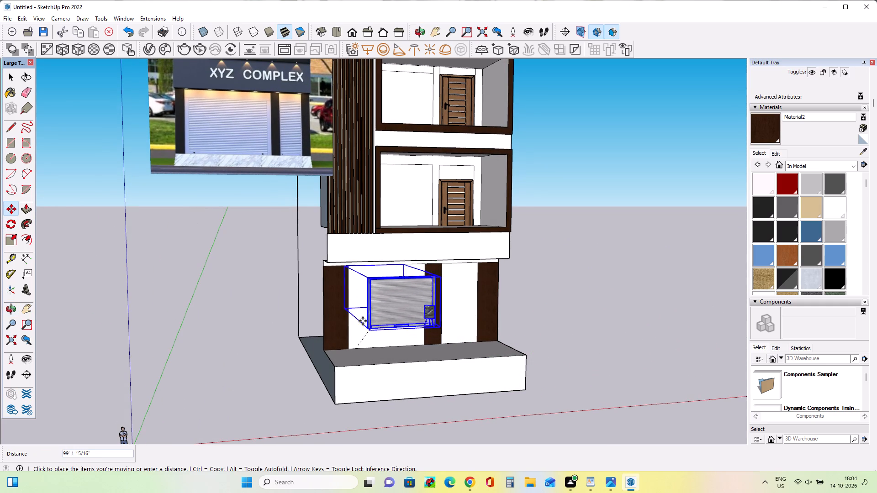
{"action": "left_click", "coordinate": [354, 365]}
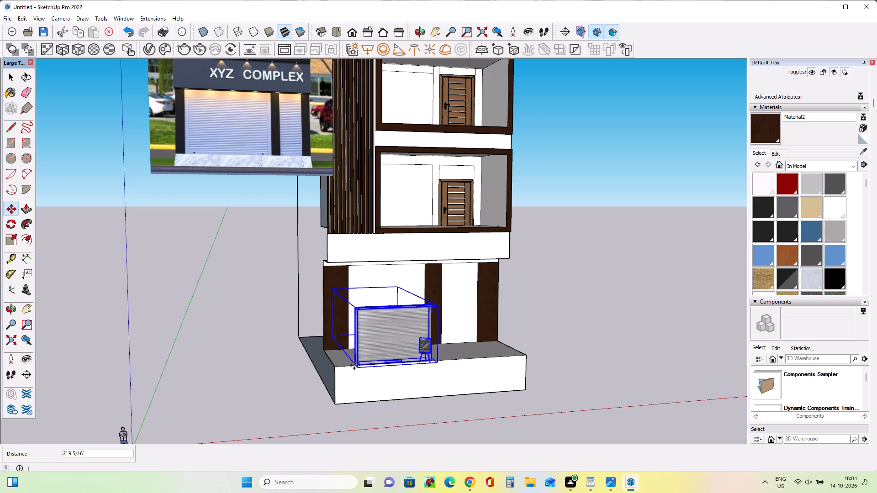
{"action": "middle_click_drag", "start_coordinate": [387, 403], "coordinate": [508, 414]}
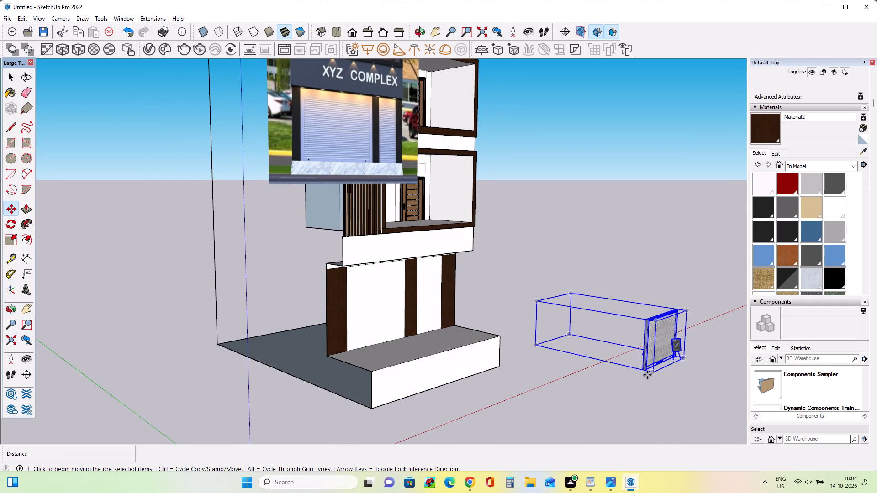
{"action": "left_click", "coordinate": [644, 372]}
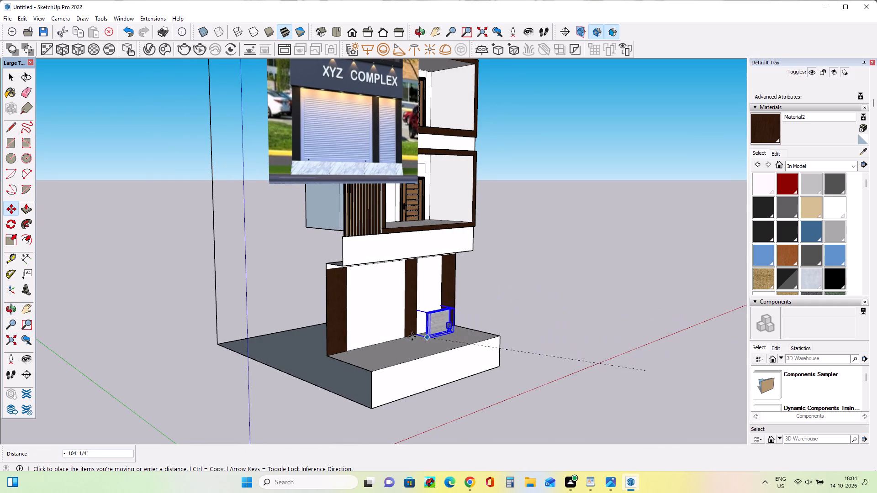
{"action": "left_click", "coordinate": [352, 349]}
Examine the shutter's placement against the ground-floor wall from the front, the sides and behind the building.
{"action": "middle_click_drag", "start_coordinate": [416, 364], "coordinate": [625, 378]}
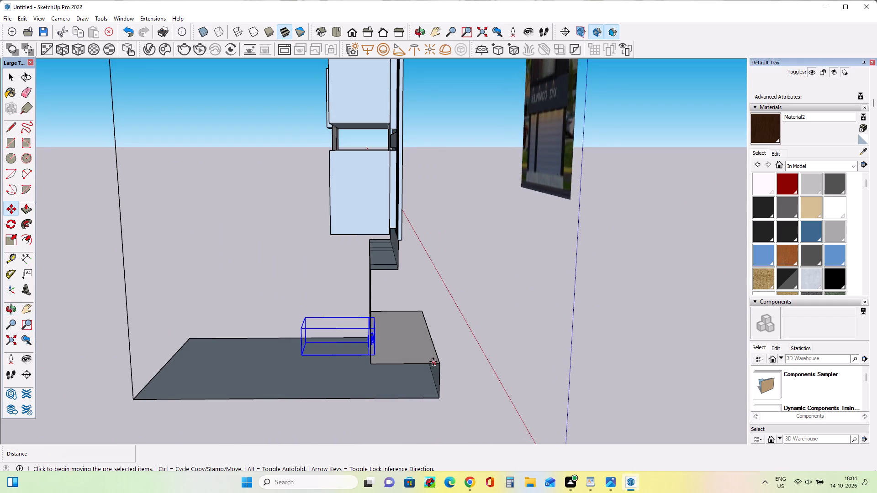
{"action": "middle_click_drag", "start_coordinate": [474, 370], "coordinate": [613, 372]}
{"action": "middle_click_drag", "start_coordinate": [305, 337], "coordinate": [374, 320]}
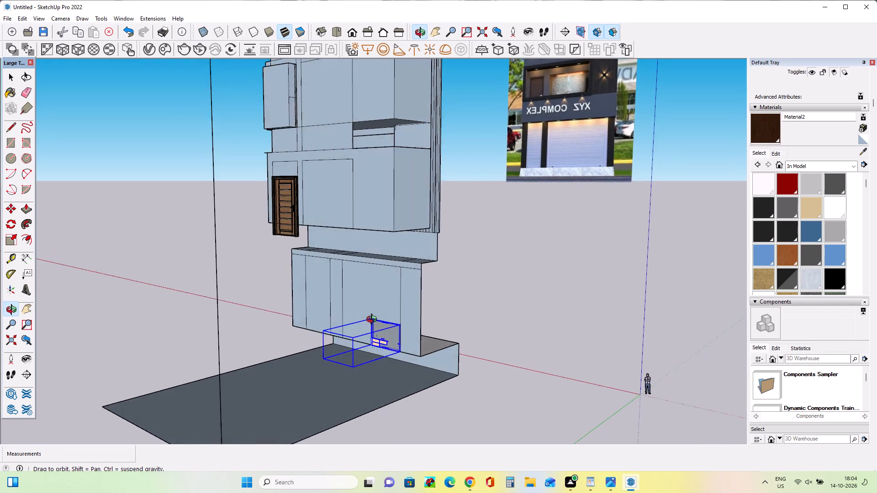
{"action": "middle_click_drag", "start_coordinate": [374, 320], "coordinate": [96, 357]}
{"action": "middle_click_drag", "start_coordinate": [307, 327], "coordinate": [85, 317]}
{"action": "middle_click_drag", "start_coordinate": [64, 314], "coordinate": [51, 314]}
{"action": "middle_click_drag", "start_coordinate": [22, 313], "coordinate": [4, 313]}
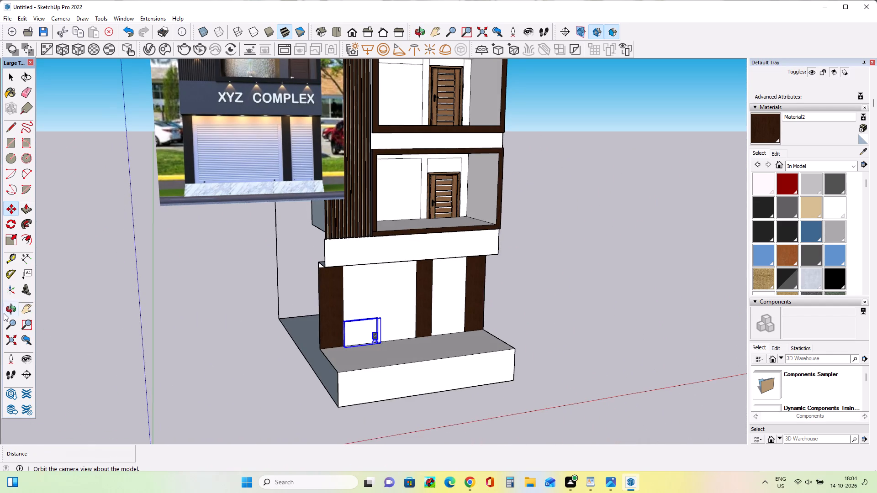
{"action": "middle_click_drag", "start_coordinate": [4, 313], "coordinate": [0, 311]}
{"action": "middle_click_drag", "start_coordinate": [602, 339], "coordinate": [103, 337]}
{"action": "scroll", "coordinate": [515, 295], "scroll_direction": "down", "scroll_amount": 7}
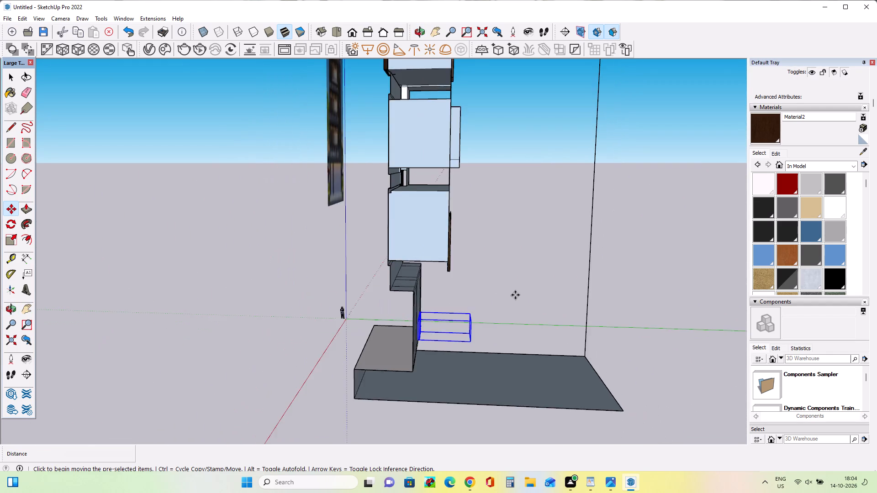
{"action": "scroll", "coordinate": [515, 295], "scroll_direction": "down", "scroll_amount": 1}
{"action": "middle_click_drag", "start_coordinate": [685, 319], "coordinate": [477, 337]}
{"action": "scroll", "coordinate": [477, 337], "scroll_direction": "down", "scroll_amount": 3}
{"action": "scroll", "coordinate": [520, 319], "scroll_direction": "down", "scroll_amount": 8}
{"action": "middle_click_drag", "start_coordinate": [582, 332], "coordinate": [572, 355]}
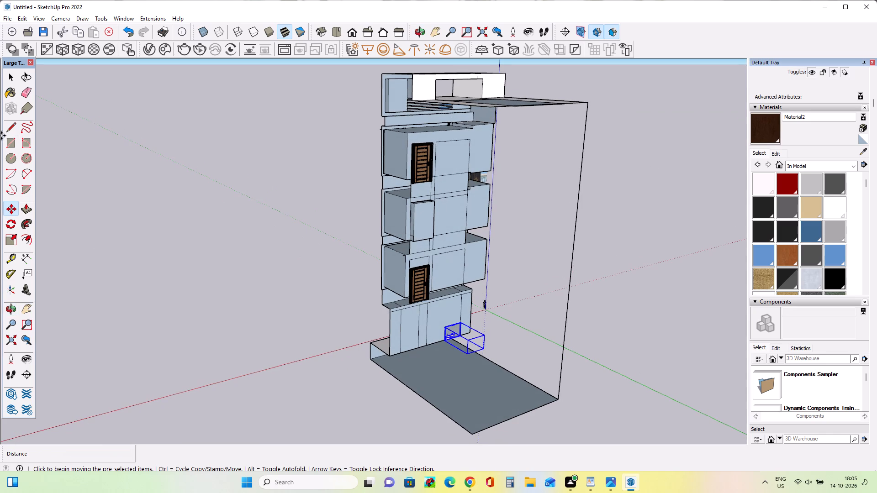
Close the building's open back with a rectangle about 55' 7" by 142' 9", from a rear roof corner to the diagonally opposite base corner.
{"action": "left_click", "coordinate": [12, 140]}
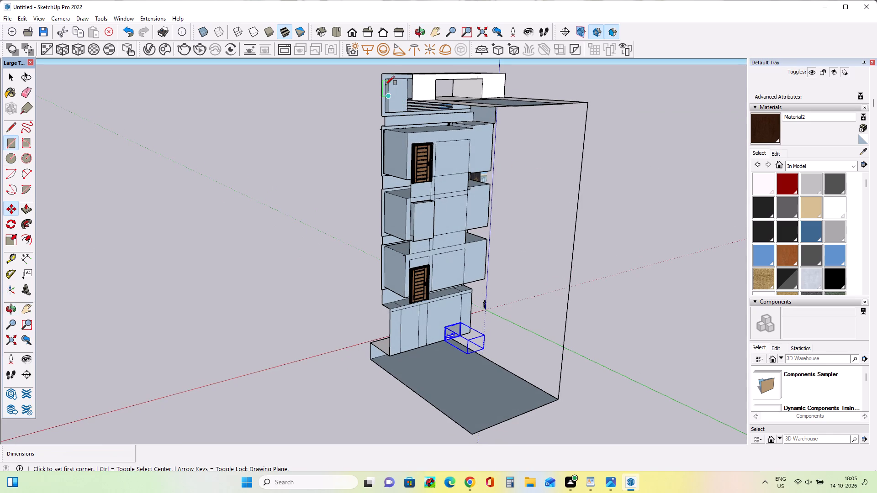
{"action": "left_click", "coordinate": [497, 115]}
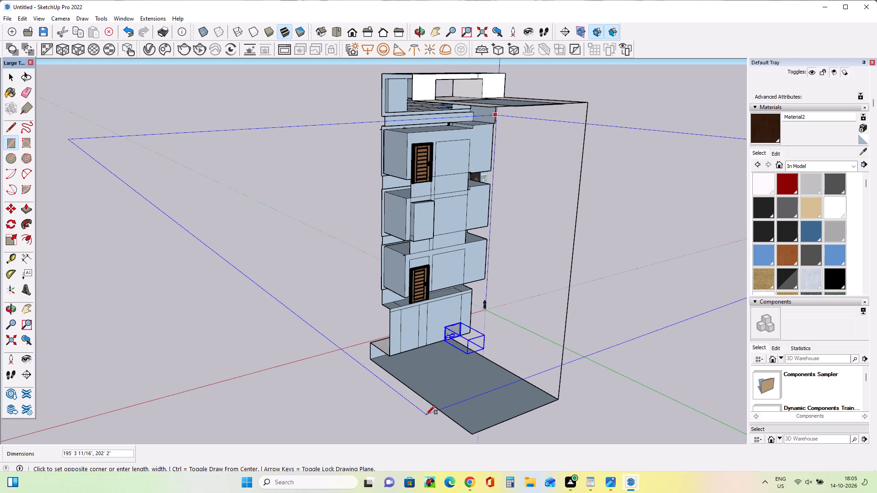
{"action": "key", "text": "Escape"}
{"action": "left_click", "coordinate": [587, 102]}
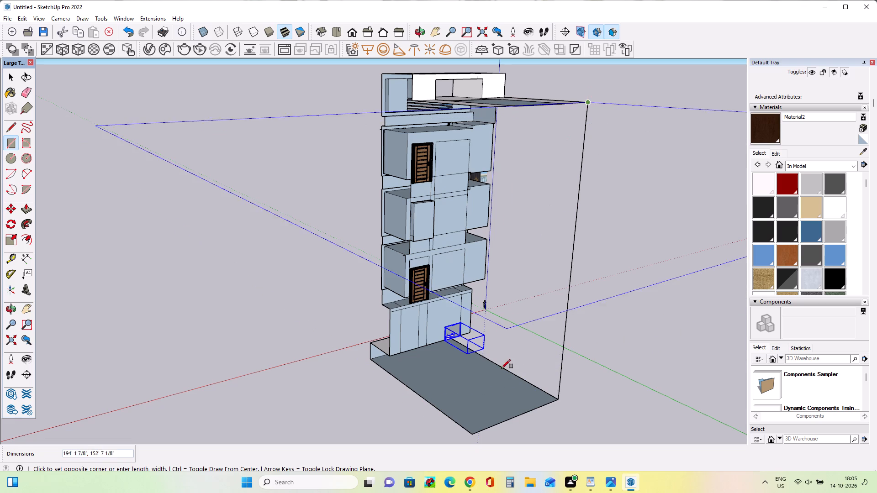
{"action": "left_click", "coordinate": [471, 434]}
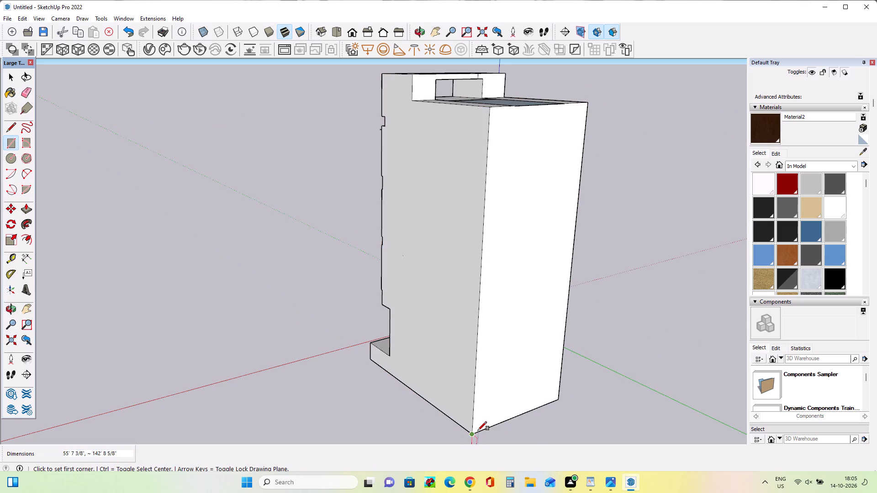
{"action": "middle_click_drag", "start_coordinate": [486, 390], "coordinate": [356, 420]}
{"action": "middle_click_drag", "start_coordinate": [571, 317], "coordinate": [315, 294]}
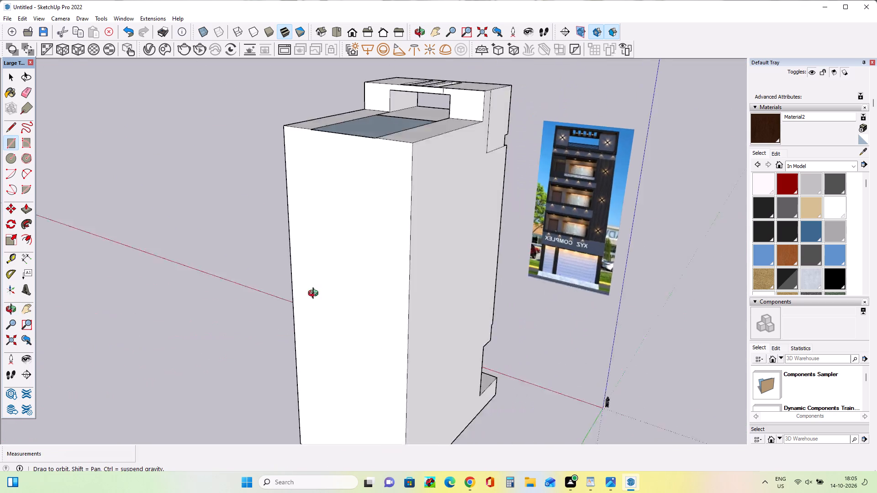
{"action": "middle_click_drag", "start_coordinate": [315, 294], "coordinate": [201, 304]}
{"action": "middle_click_drag", "start_coordinate": [485, 252], "coordinate": [193, 208]}
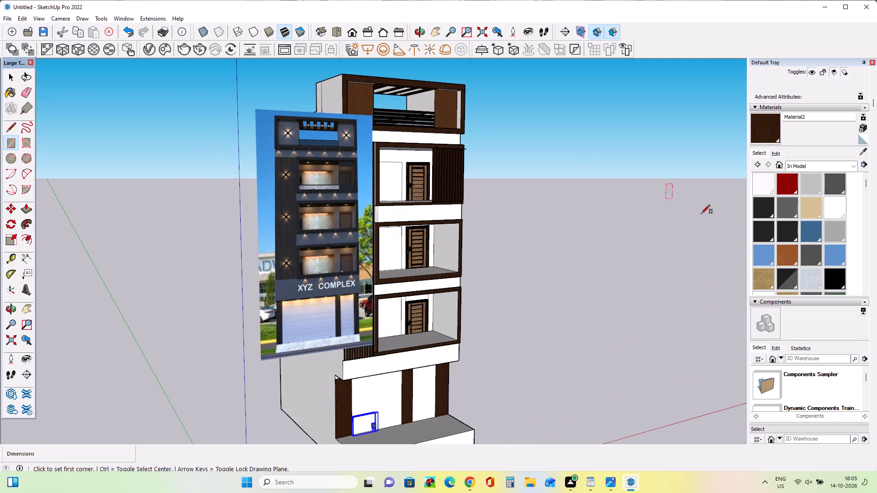
{"action": "middle_click_drag", "start_coordinate": [624, 205], "coordinate": [521, 194]}
{"action": "scroll", "coordinate": [377, 420], "scroll_direction": "up", "scroll_amount": 4}
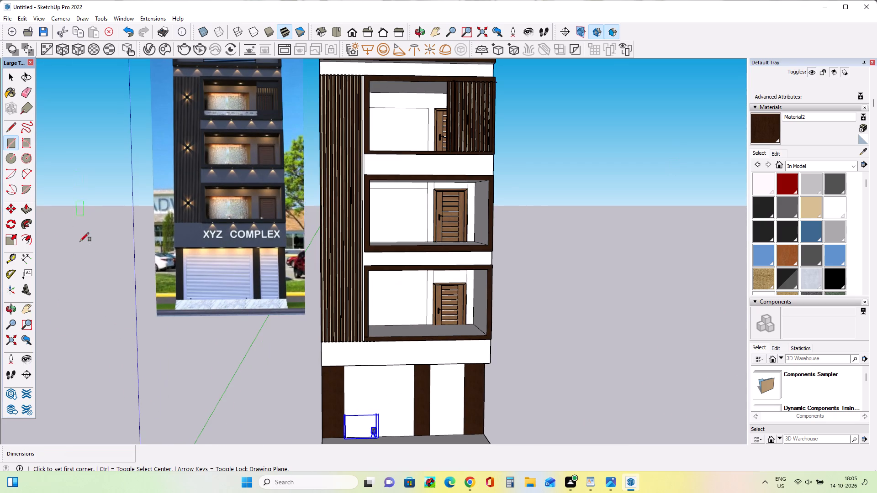
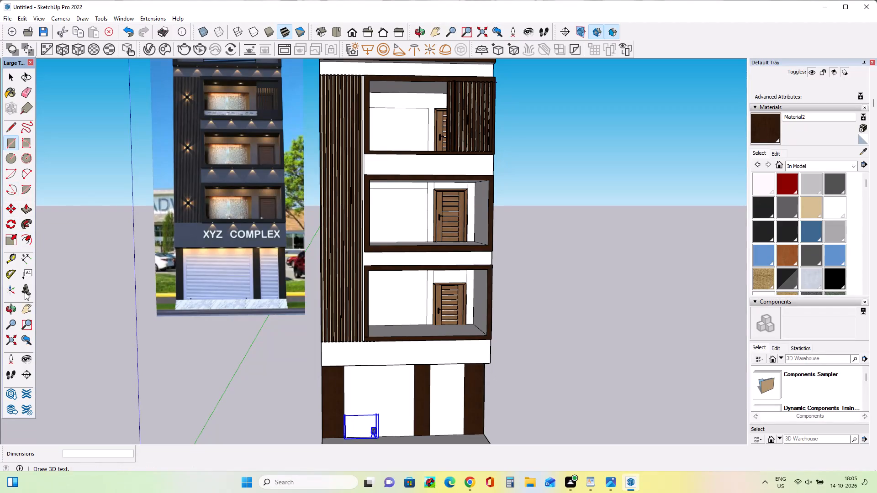
Move the shutter component about 1' 8 13/16" outward from the ground-floor wall.
{"action": "left_click", "coordinate": [25, 301]}
{"action": "left_click_drag", "start_coordinate": [312, 336], "coordinate": [313, 336]}
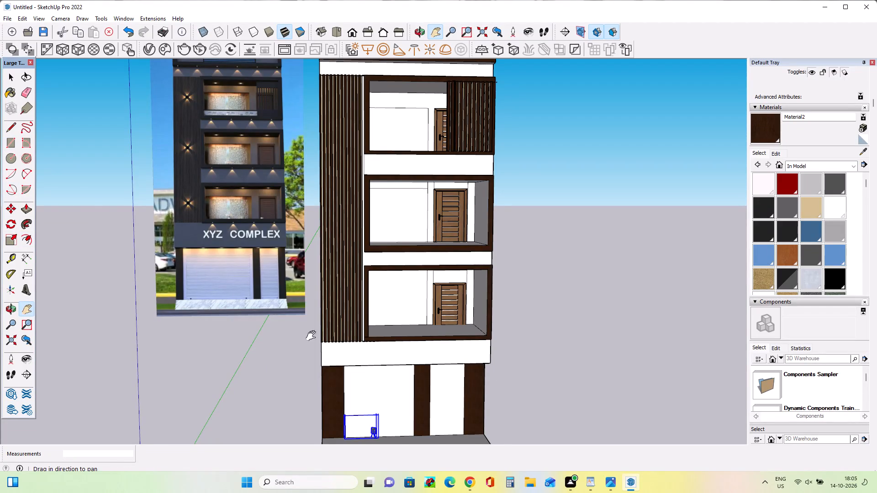
{"action": "left_click_drag", "start_coordinate": [313, 336], "coordinate": [343, 170]}
{"action": "scroll", "coordinate": [373, 388], "scroll_direction": "up", "scroll_amount": 7}
{"action": "scroll", "coordinate": [384, 368], "scroll_direction": "down", "scroll_amount": 1}
{"action": "scroll", "coordinate": [384, 368], "scroll_direction": "up", "scroll_amount": 3}
{"action": "scroll", "coordinate": [393, 359], "scroll_direction": "down", "scroll_amount": 1}
{"action": "scroll", "coordinate": [393, 359], "scroll_direction": "up", "scroll_amount": 1}
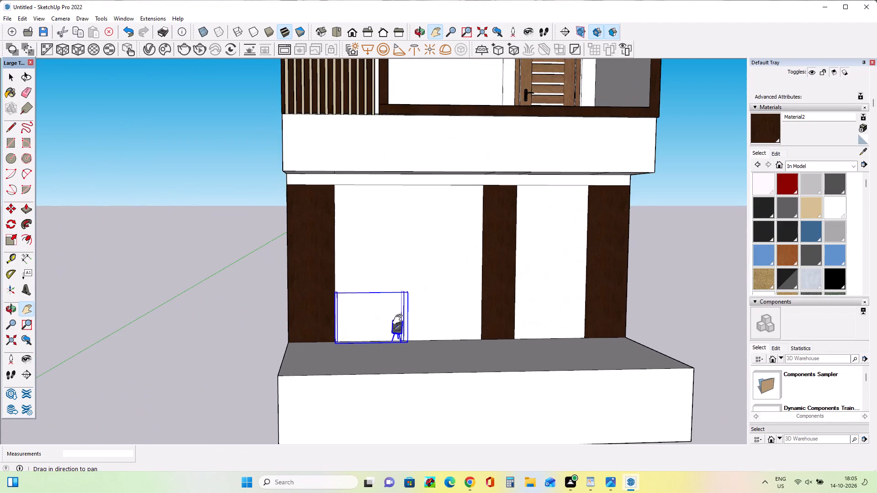
{"action": "scroll", "coordinate": [446, 303], "scroll_direction": "up", "scroll_amount": 1}
{"action": "middle_click_drag", "start_coordinate": [446, 303], "coordinate": [488, 353]}
{"action": "middle_click_drag", "start_coordinate": [494, 356], "coordinate": [556, 378]}
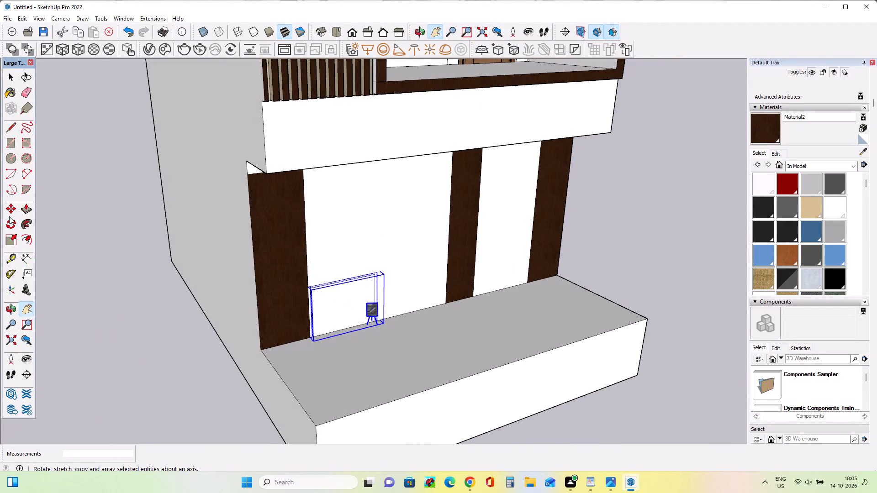
{"action": "left_click", "coordinate": [10, 209]}
{"action": "left_click", "coordinate": [317, 339]}
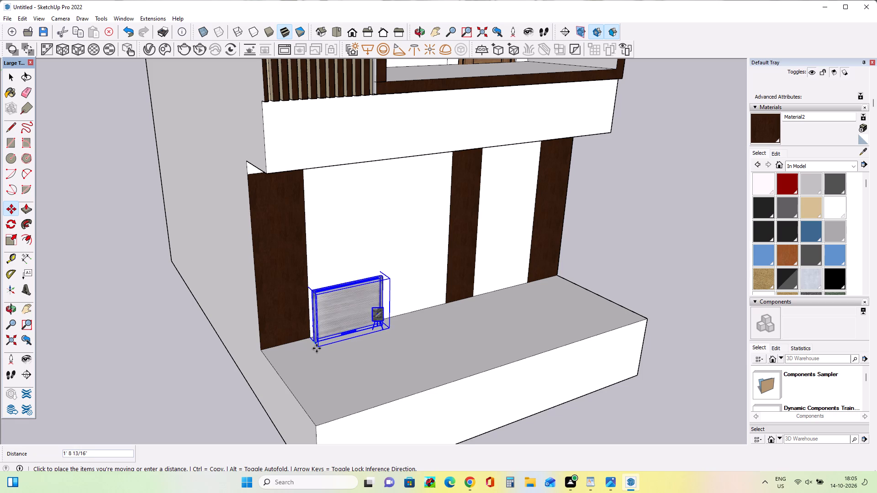
{"action": "left_click", "coordinate": [317, 348]}
Shift the shutter about 11 9/16" back toward the wall by its rear bottom corner.
{"action": "scroll", "coordinate": [411, 328], "scroll_direction": "up", "scroll_amount": 3}
{"action": "middle_click_drag", "start_coordinate": [404, 340], "coordinate": [139, 352]}
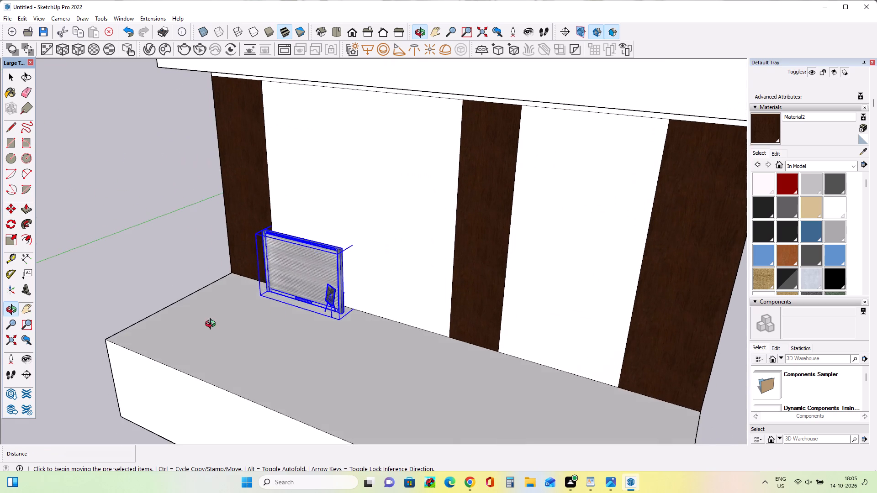
{"action": "scroll", "coordinate": [337, 309], "scroll_direction": "up", "scroll_amount": 7}
{"action": "left_click", "coordinate": [349, 312]}
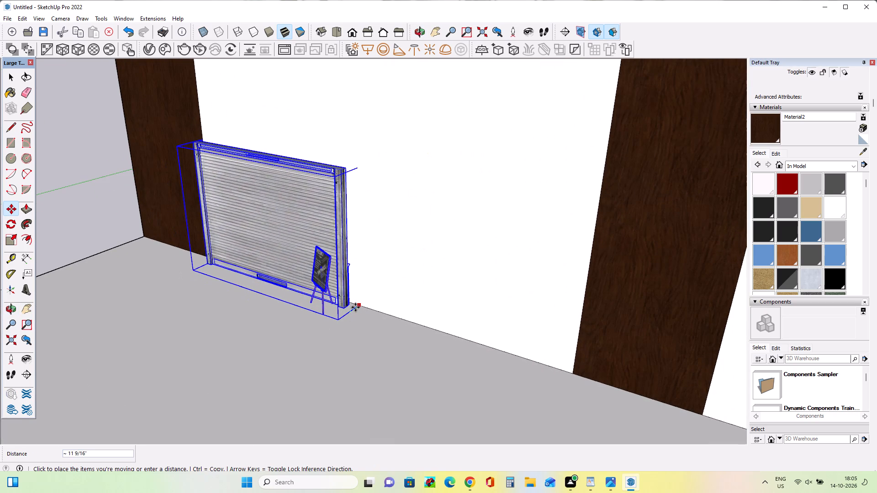
{"action": "left_click", "coordinate": [355, 307]}
{"action": "scroll", "coordinate": [424, 328], "scroll_direction": "down", "scroll_amount": 3}
{"action": "middle_click_drag", "start_coordinate": [424, 329], "coordinate": [412, 332]}
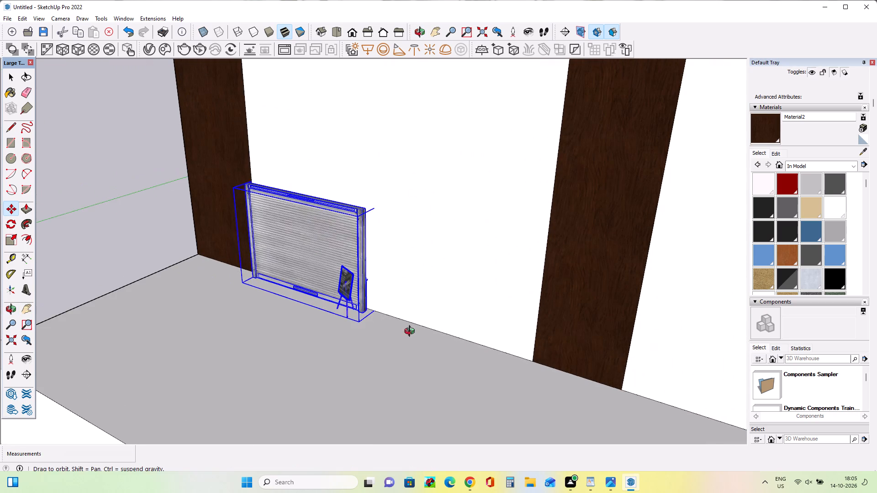
{"action": "middle_click_drag", "start_coordinate": [412, 332], "coordinate": [370, 343]}
{"action": "middle_click_drag", "start_coordinate": [339, 268], "coordinate": [224, 316]}
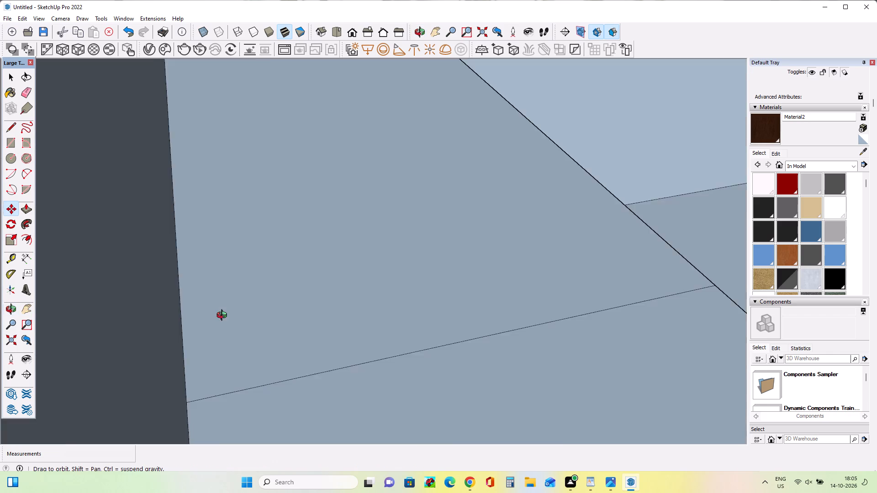
{"action": "middle_click_drag", "start_coordinate": [224, 316], "coordinate": [407, 299]}
{"action": "scroll", "coordinate": [426, 294], "scroll_direction": "down", "scroll_amount": 3}
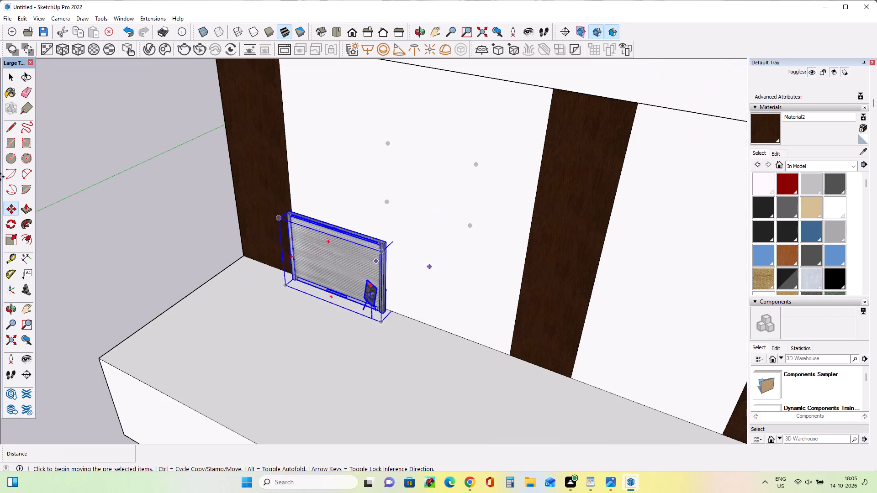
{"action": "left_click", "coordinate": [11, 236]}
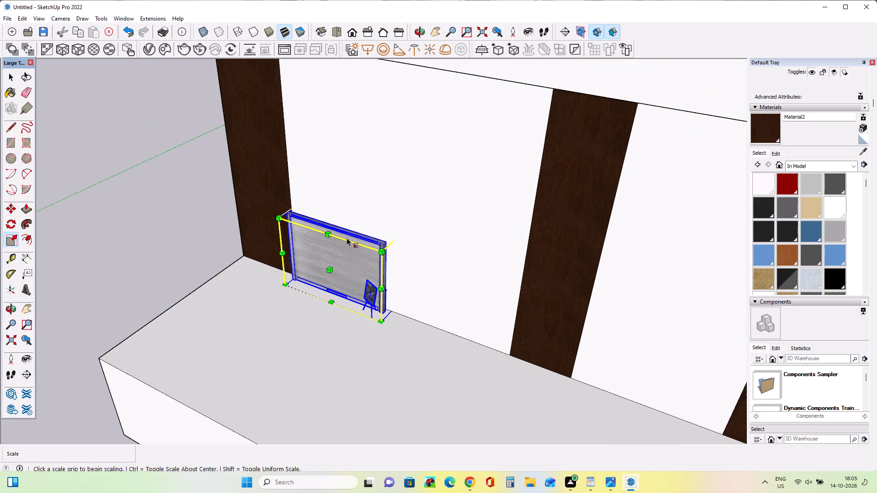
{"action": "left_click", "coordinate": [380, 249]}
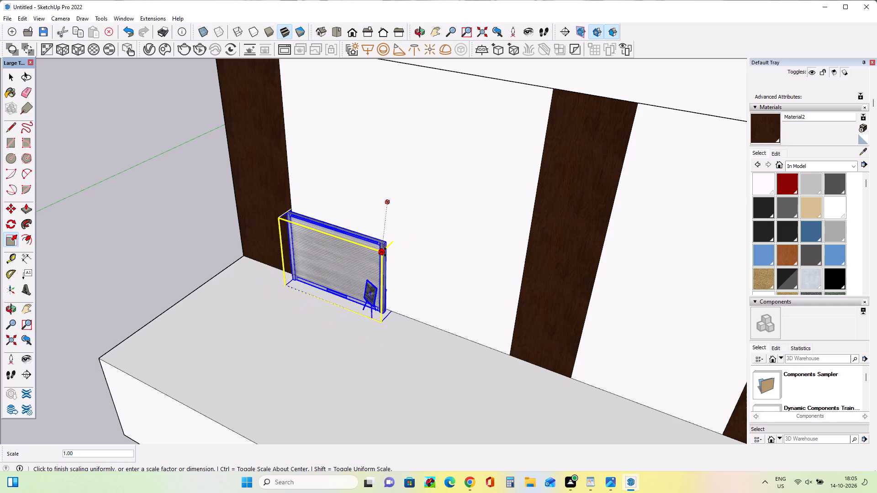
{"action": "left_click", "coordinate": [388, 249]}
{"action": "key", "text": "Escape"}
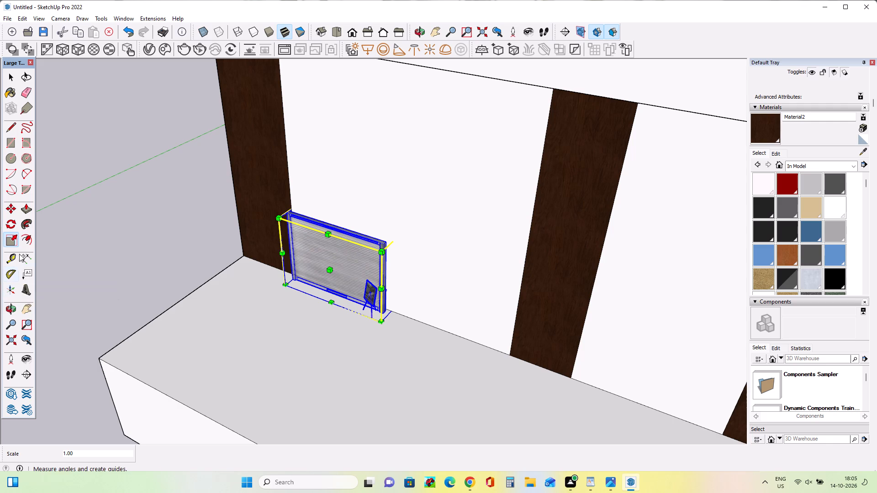
Move the shutter about 4' 7 1/16" forward from the wall onto the plinth.
{"action": "left_click", "coordinate": [12, 211]}
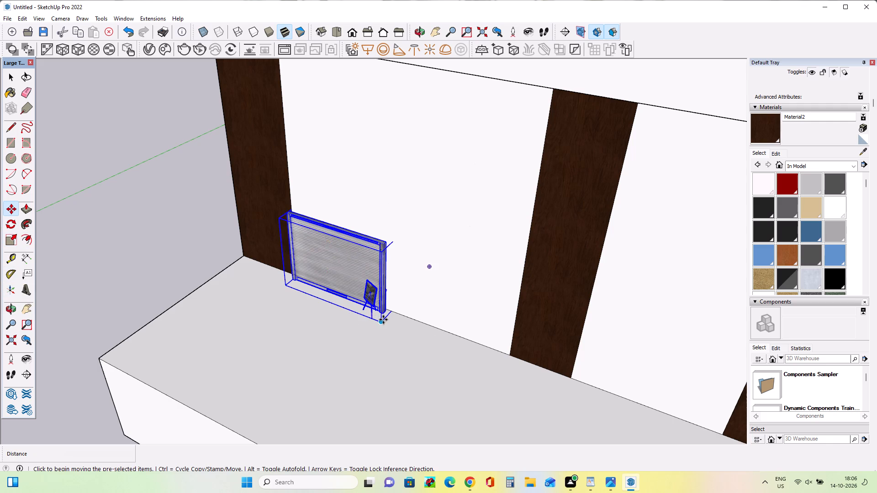
{"action": "left_click", "coordinate": [384, 320]}
{"action": "left_click", "coordinate": [352, 346]}
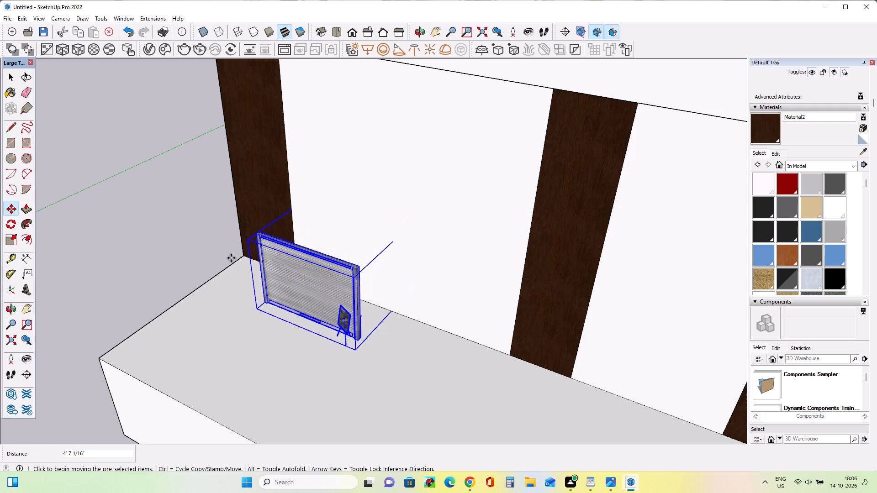
Scale the shutter by about 0.69 in depth and 3.00 in height, nearly up to the top of the opening.
{"action": "left_click_drag", "start_coordinate": [11, 238], "coordinate": [16, 237]}
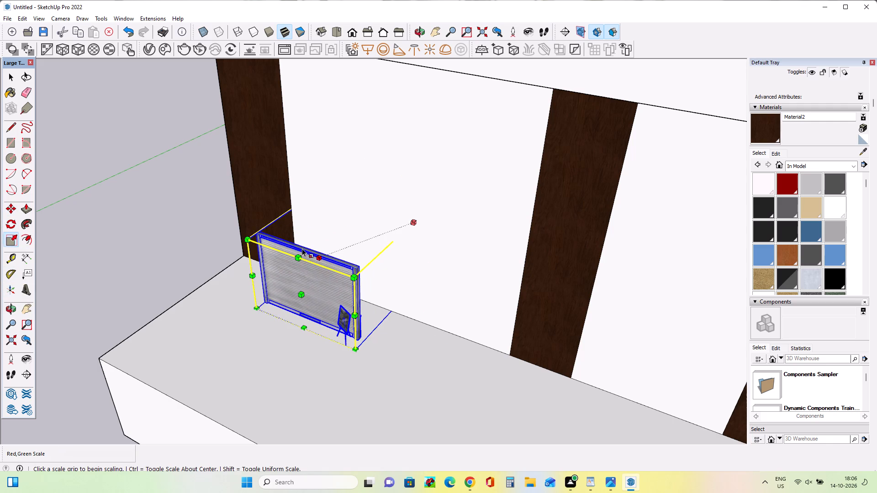
{"action": "middle_click_drag", "start_coordinate": [301, 262], "coordinate": [487, 151]}
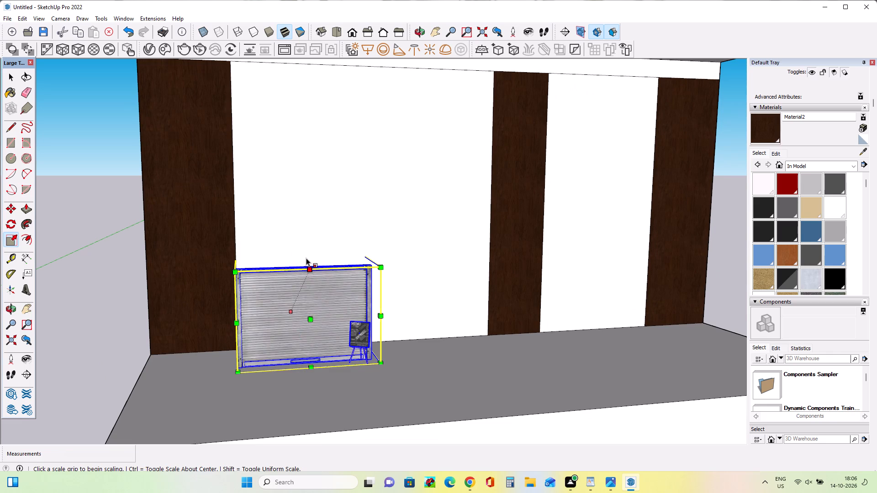
{"action": "left_click", "coordinate": [306, 267]}
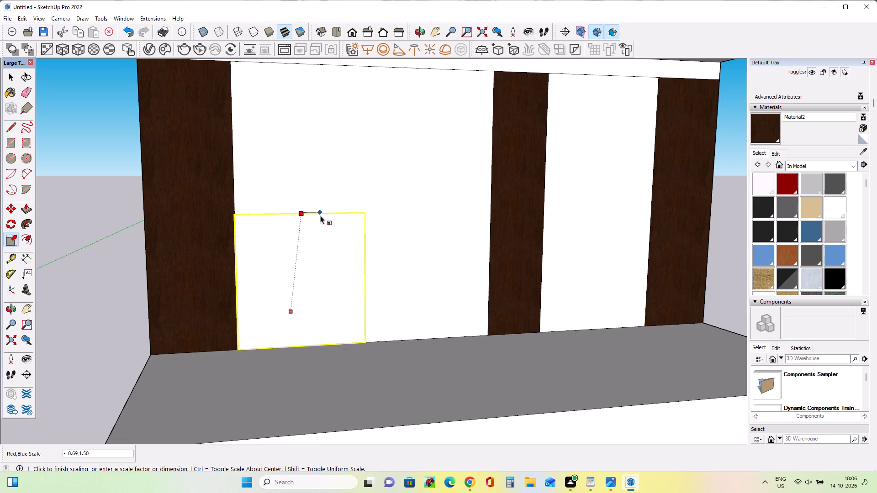
{"action": "scroll", "coordinate": [320, 215], "scroll_direction": "down", "scroll_amount": 7}
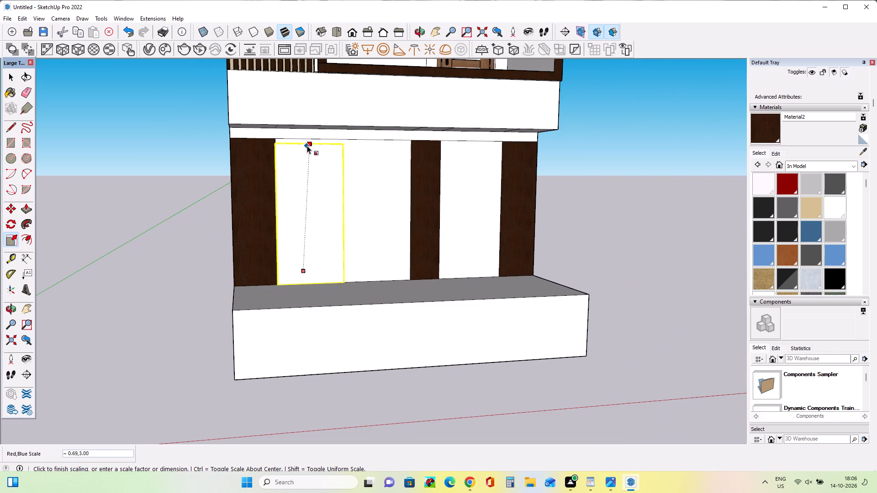
{"action": "left_click", "coordinate": [321, 145]}
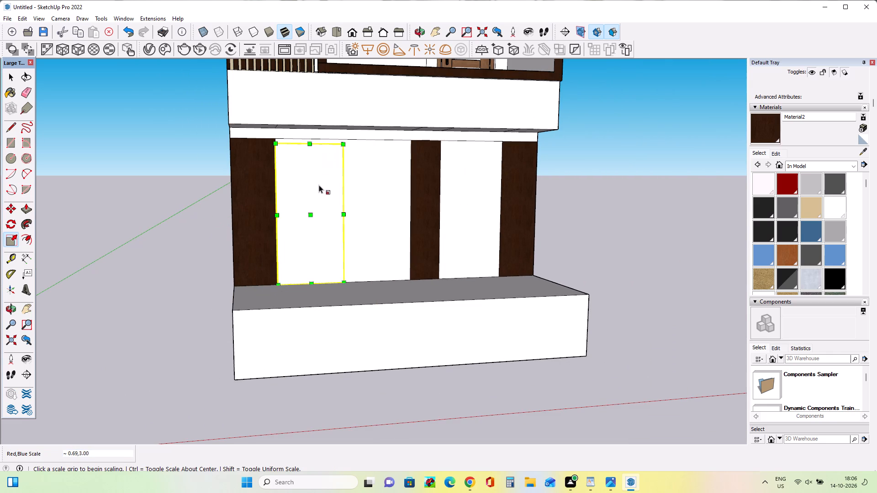
Scale the shutter's width by 2.00, then enlarge it uniformly to reach the upper corner of the opening beside the middle pillar.
{"action": "scroll", "coordinate": [322, 210], "scroll_direction": "up", "scroll_amount": 4}
{"action": "left_click", "coordinate": [357, 215]}
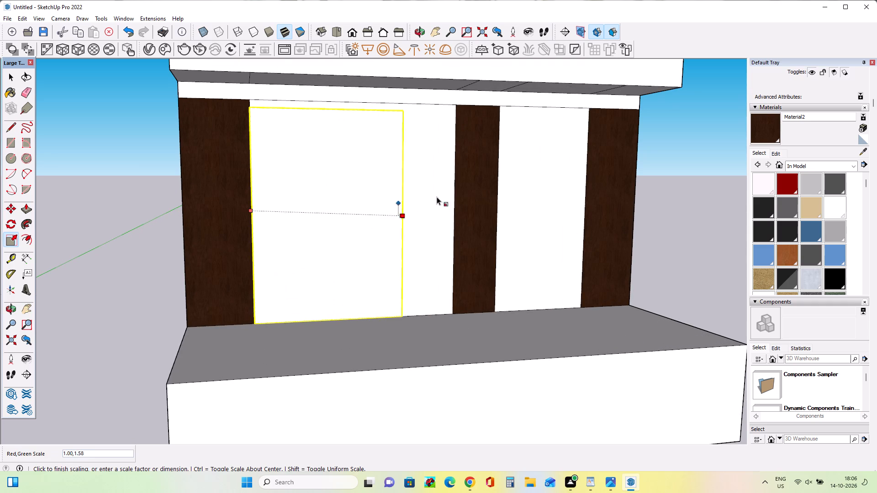
{"action": "left_click", "coordinate": [451, 194]}
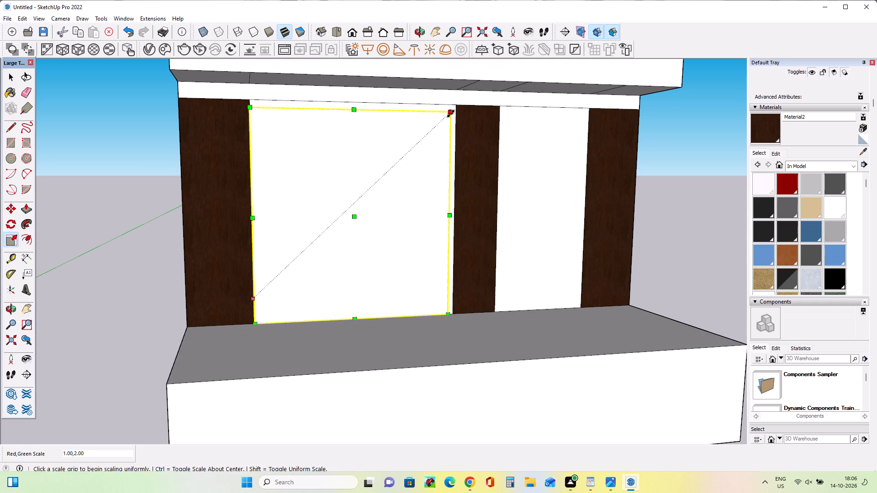
{"action": "left_click", "coordinate": [451, 113]}
{"action": "left_click", "coordinate": [454, 105]}
Move the enlarged shutter about 4' 11 7/8" out from the wall onto the plinth.
{"action": "middle_click_drag", "start_coordinate": [454, 261], "coordinate": [467, 274]}
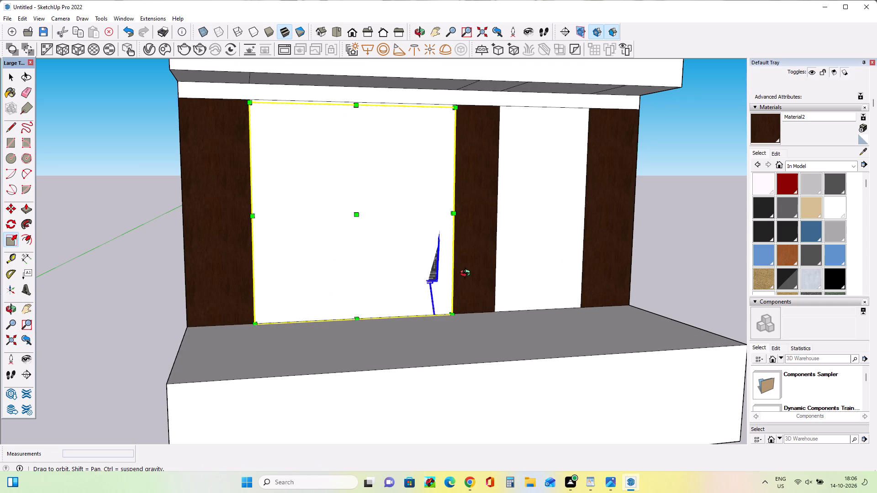
{"action": "middle_click_drag", "start_coordinate": [467, 274], "coordinate": [490, 306]}
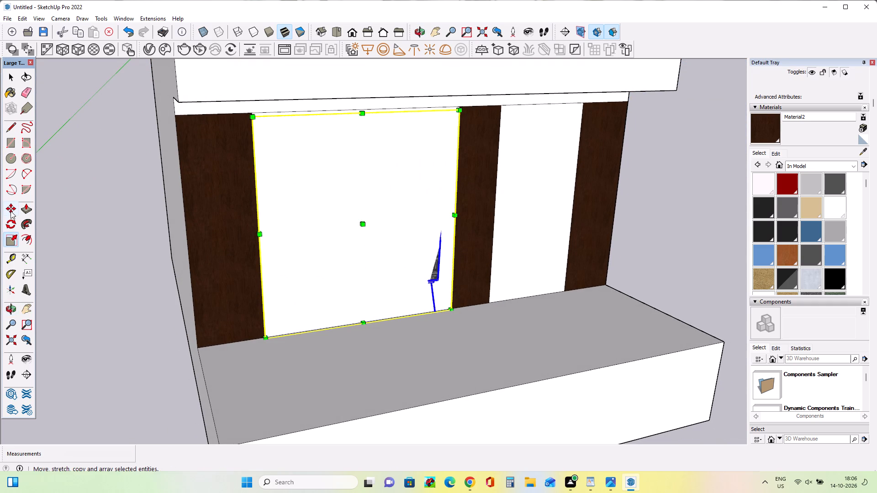
{"action": "left_click", "coordinate": [11, 211]}
{"action": "left_click", "coordinate": [266, 340]}
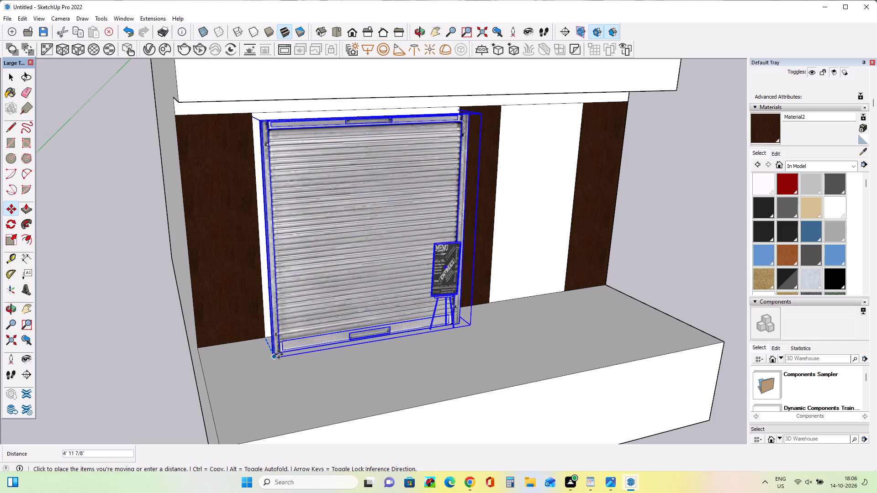
{"action": "left_click", "coordinate": [279, 354]}
Push the white wall face between the leftmost and middle wood pillars inward to form a recess.
{"action": "middle_click_drag", "start_coordinate": [184, 361], "coordinate": [278, 360]}
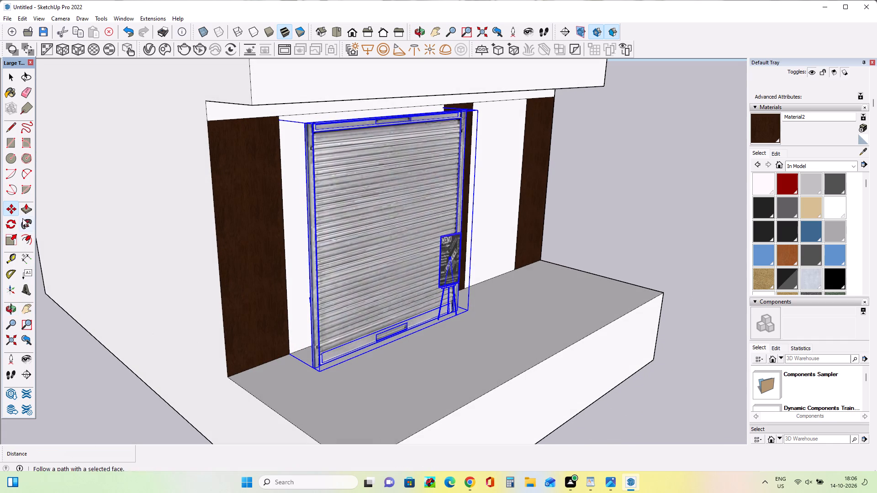
{"action": "left_click", "coordinate": [24, 207]}
{"action": "left_click", "coordinate": [298, 285]}
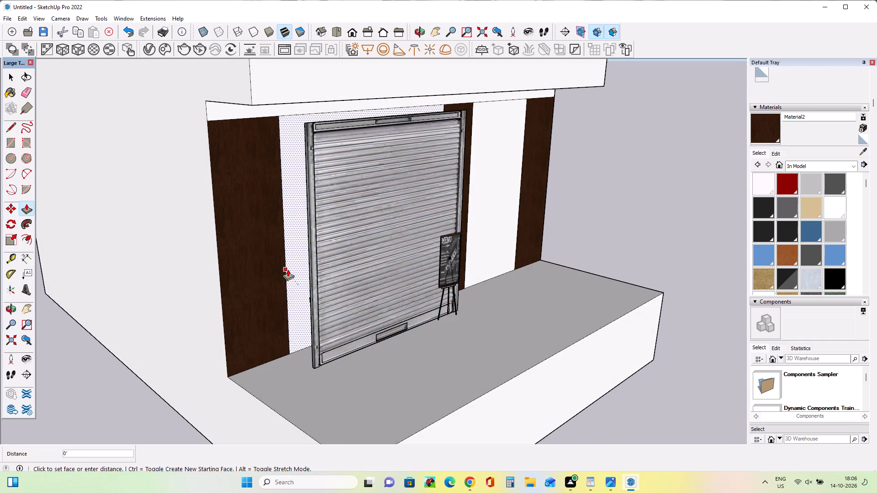
{"action": "left_click", "coordinate": [298, 251]}
{"action": "middle_click_drag", "start_coordinate": [308, 314], "coordinate": [296, 287]}
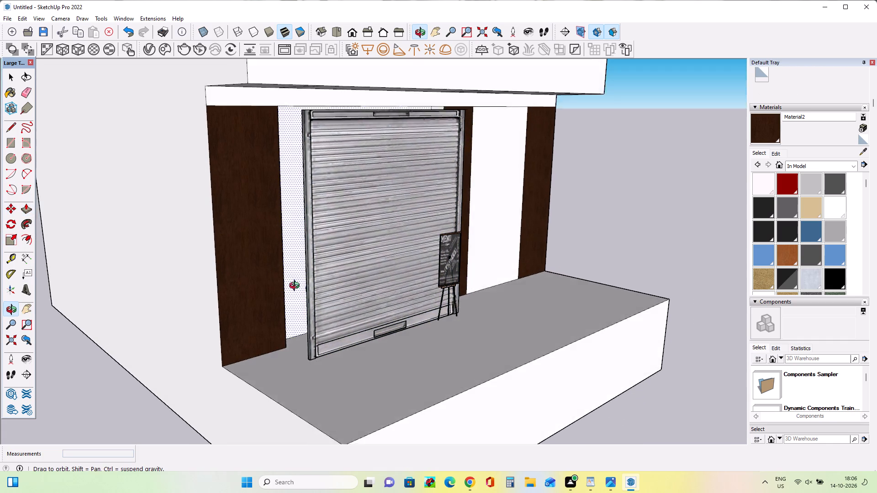
{"action": "middle_click_drag", "start_coordinate": [296, 287], "coordinate": [268, 275]}
Move the shutter about 6' 7 5/8" back into the recessed opening, beside the leftmost pillar.
{"action": "left_click", "coordinate": [10, 209]}
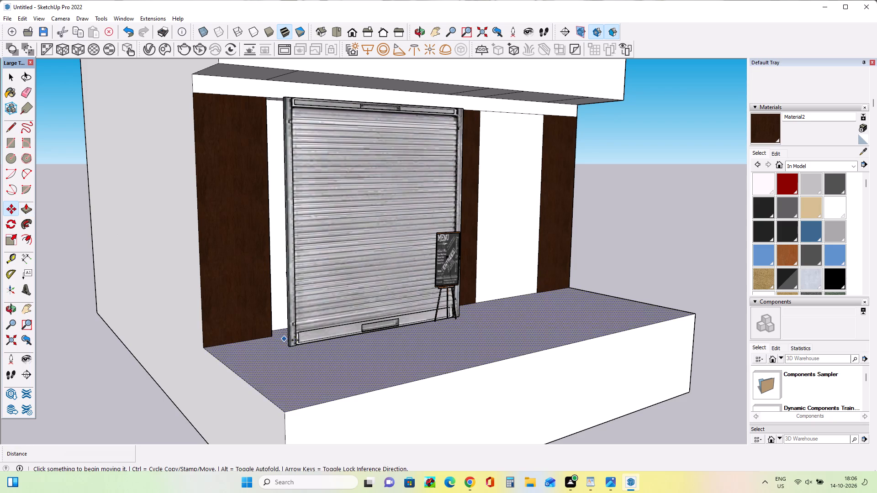
{"action": "left_click", "coordinate": [297, 344]}
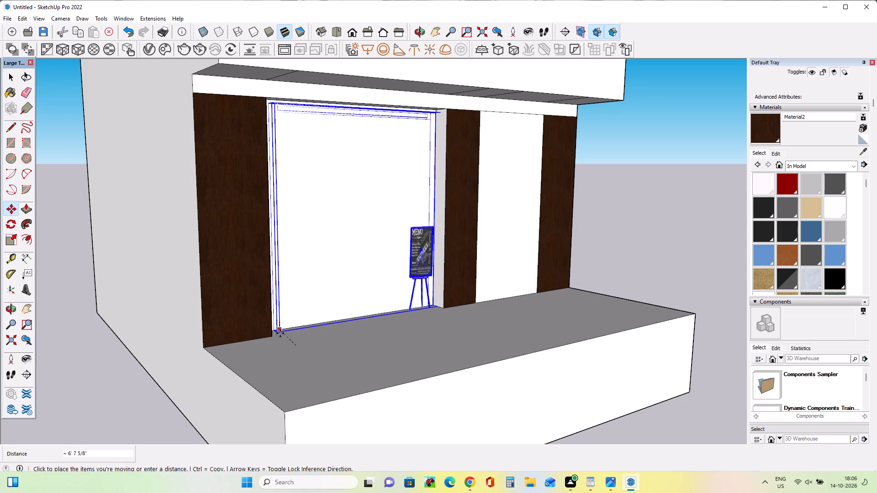
{"action": "left_click", "coordinate": [279, 334]}
Fine-adjust the shutter's position so its bottom corner meets the inner foot of the leftmost wood pillar on the plinth.
{"action": "scroll", "coordinate": [269, 332], "scroll_direction": "up", "scroll_amount": 7}
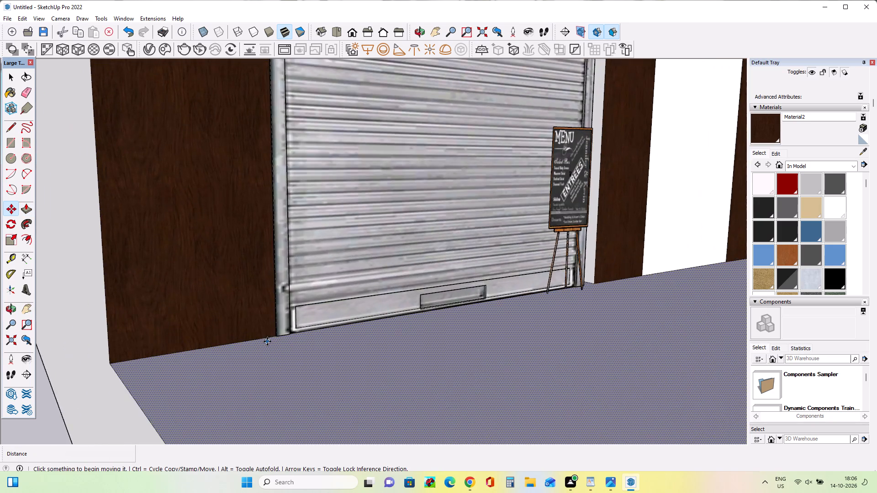
{"action": "scroll", "coordinate": [267, 341], "scroll_direction": "up", "scroll_amount": 4}
{"action": "left_click", "coordinate": [276, 325]}
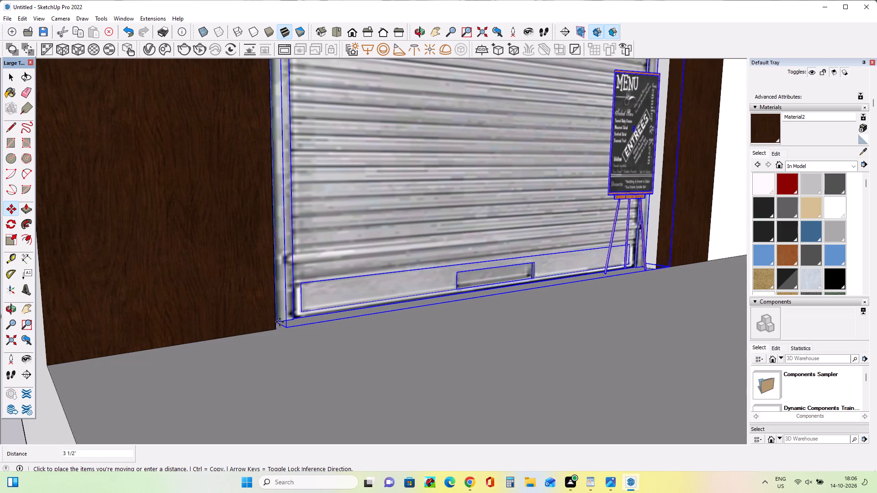
{"action": "left_click", "coordinate": [279, 326]}
{"action": "scroll", "coordinate": [275, 345], "scroll_direction": "up", "scroll_amount": 7}
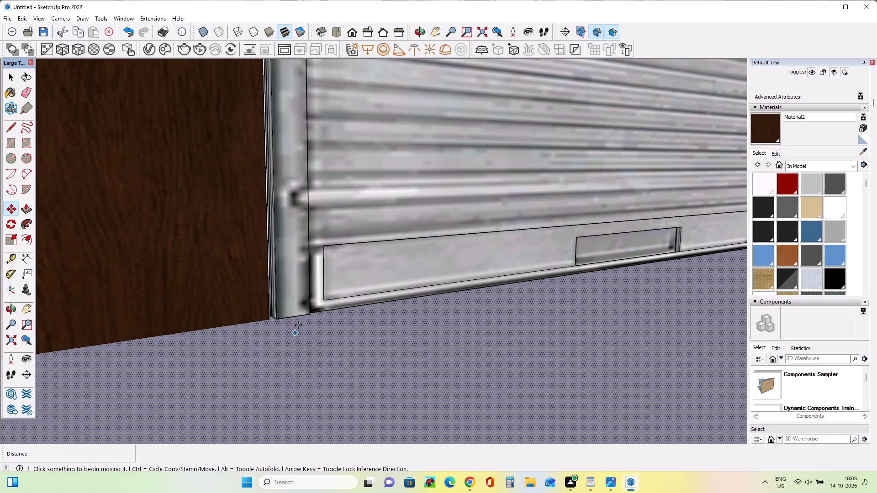
{"action": "middle_click_drag", "start_coordinate": [298, 324], "coordinate": [259, 335]}
{"action": "left_click", "coordinate": [276, 318]}
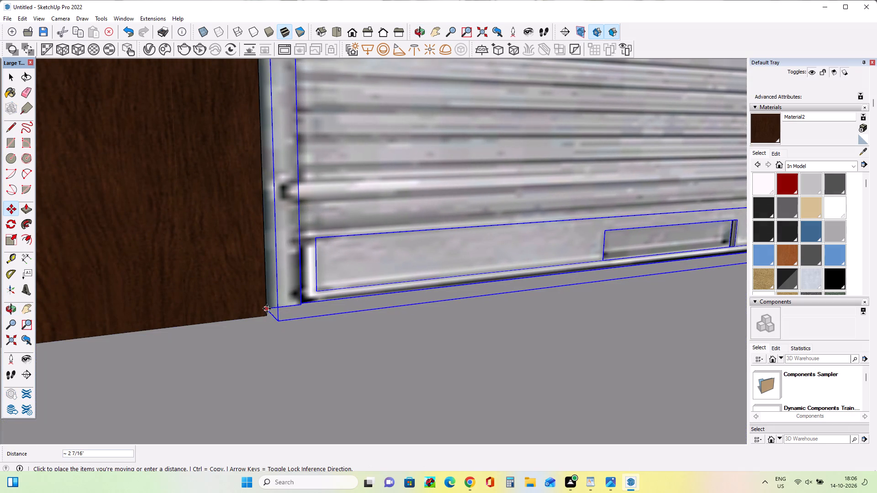
{"action": "left_click", "coordinate": [267, 309]}
{"action": "left_click", "coordinate": [275, 309]}
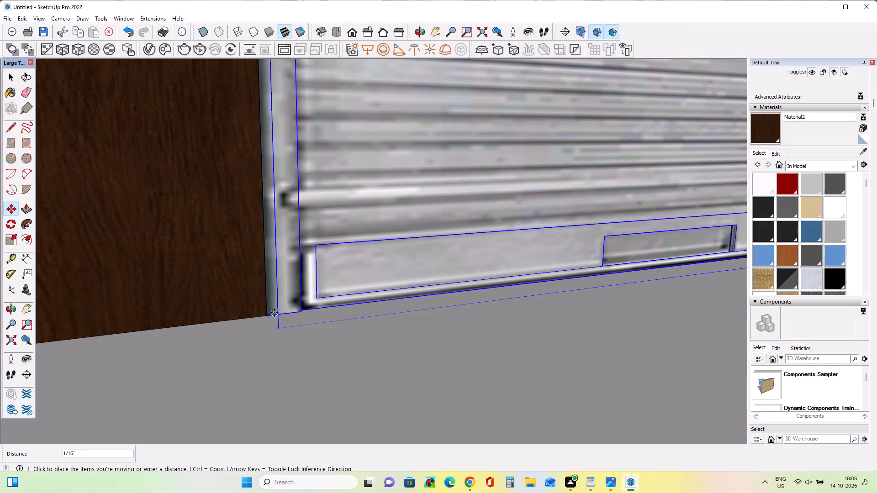
{"action": "left_click", "coordinate": [270, 318]}
{"action": "scroll", "coordinate": [250, 352], "scroll_direction": "down", "scroll_amount": 13}
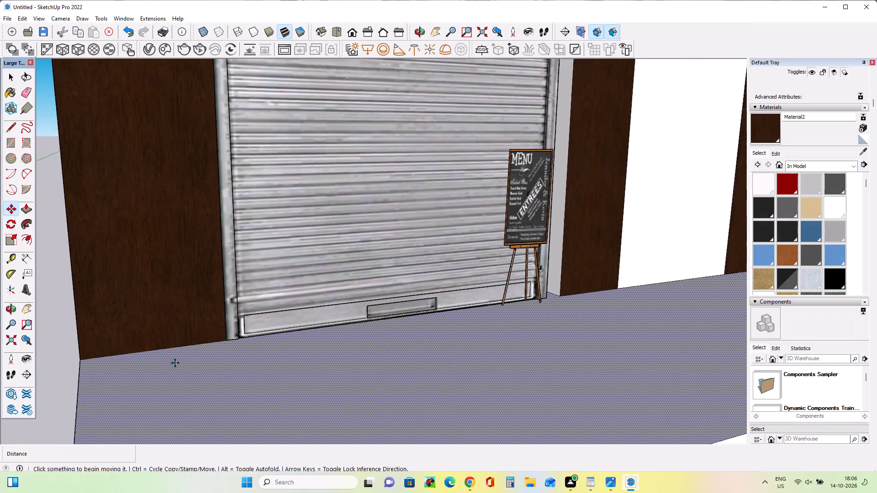
Scale the large shutter's depth to about 0.94 within the recess between the leftmost and middle wood pillars.
{"action": "scroll", "coordinate": [175, 363], "scroll_direction": "down", "scroll_amount": 9}
{"action": "middle_click_drag", "start_coordinate": [396, 285], "coordinate": [249, 303]}
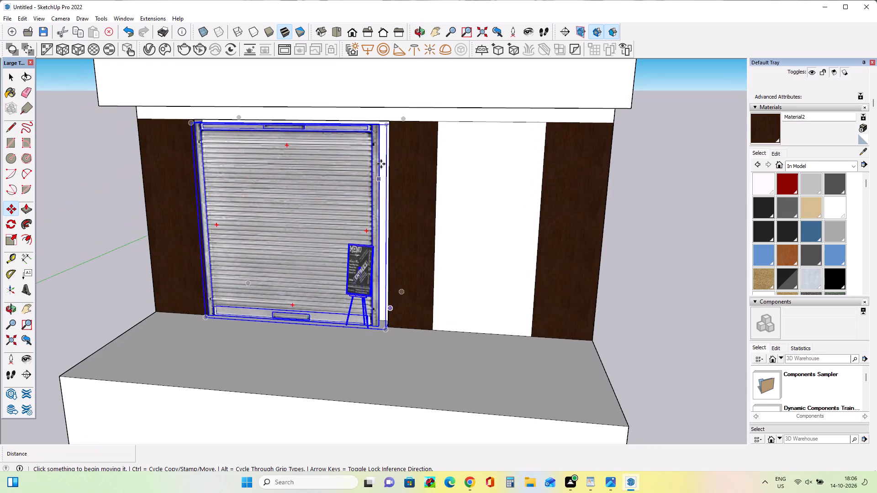
{"action": "scroll", "coordinate": [361, 157], "scroll_direction": "down", "scroll_amount": 1}
{"action": "scroll", "coordinate": [361, 157], "scroll_direction": "up", "scroll_amount": 5}
{"action": "middle_click_drag", "start_coordinate": [410, 262], "coordinate": [327, 281]}
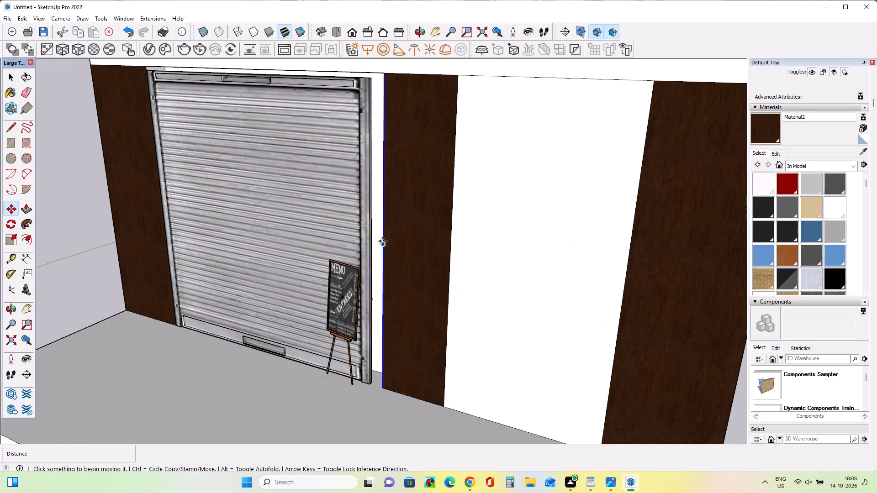
{"action": "left_click", "coordinate": [8, 240]}
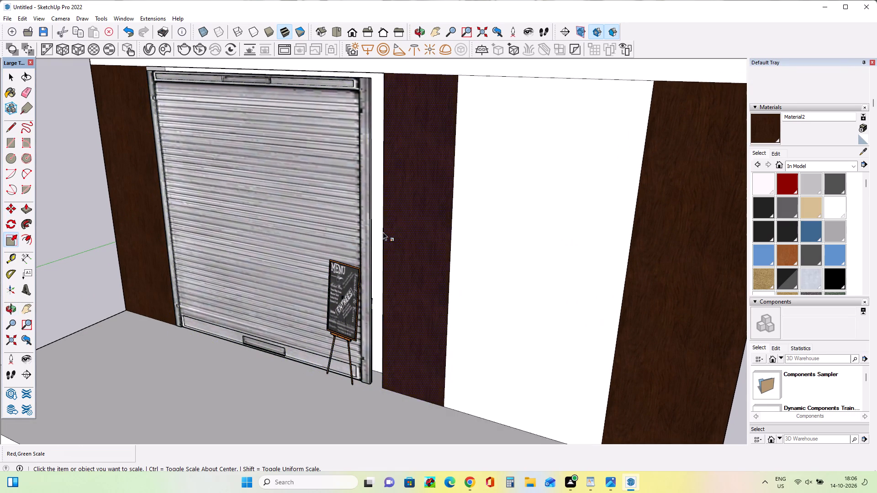
{"action": "left_click", "coordinate": [367, 234]}
{"action": "scroll", "coordinate": [374, 249], "scroll_direction": "up", "scroll_amount": 4}
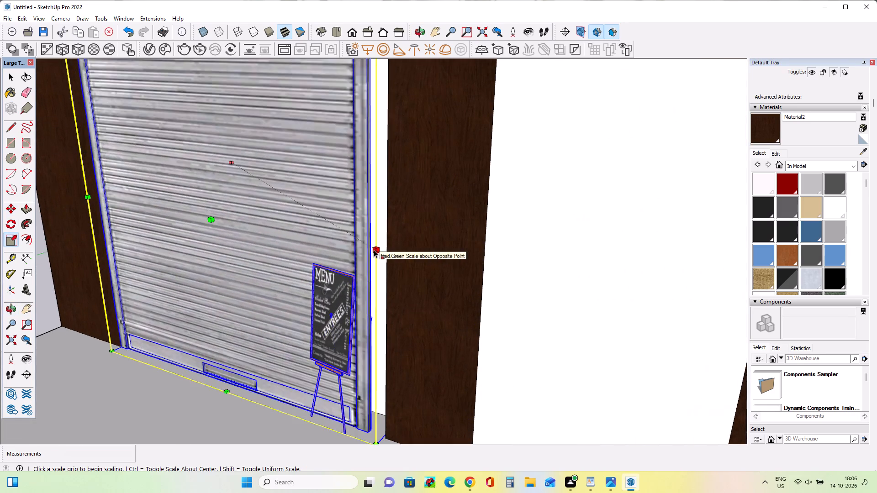
{"action": "scroll", "coordinate": [374, 250], "scroll_direction": "up", "scroll_amount": 2}
{"action": "left_click", "coordinate": [378, 248]}
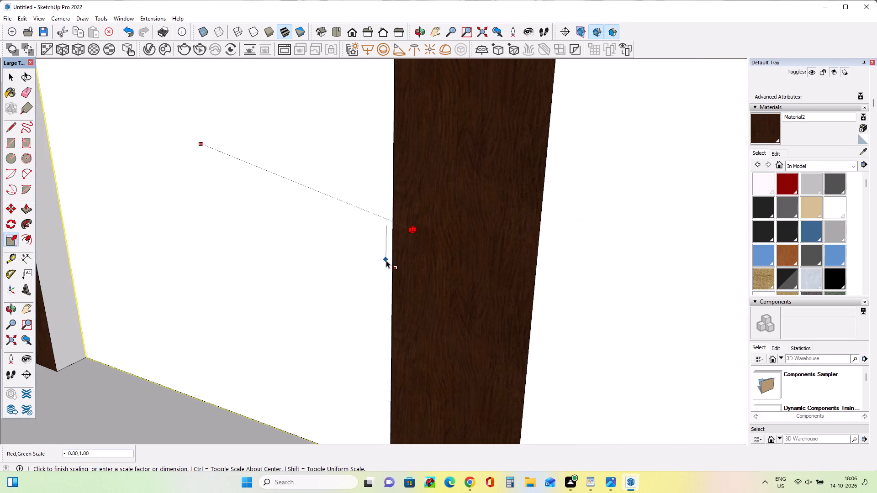
{"action": "left_click", "coordinate": [398, 263]}
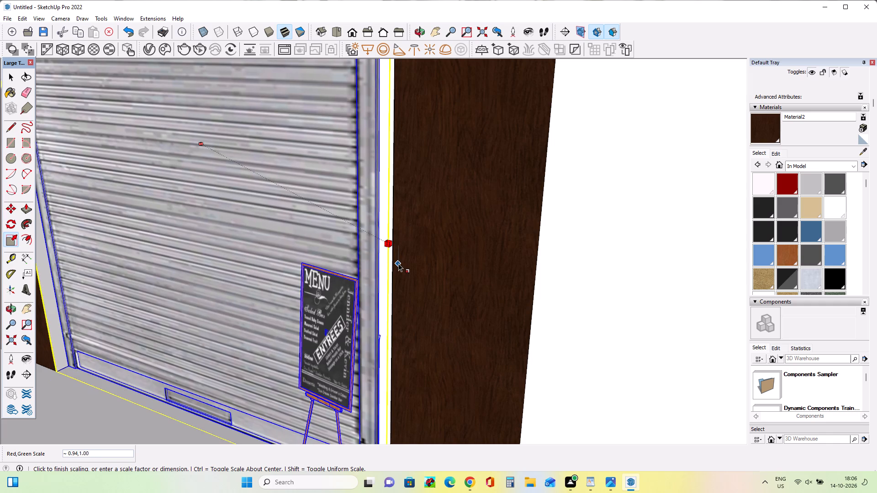
Stretch the large shutter's width by a factor of 1.10 toward the middle pillar, and refine it by 0.99 to close the gap.
{"action": "left_click", "coordinate": [387, 246]}
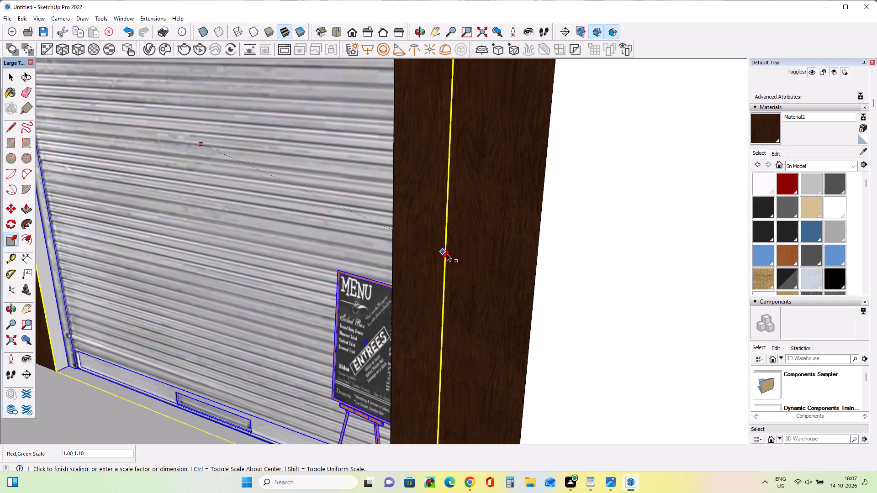
{"action": "left_click", "coordinate": [443, 253]}
{"action": "middle_click_drag", "start_coordinate": [334, 280], "coordinate": [466, 244]}
{"action": "scroll", "coordinate": [466, 244], "scroll_direction": "down", "scroll_amount": 1}
{"action": "scroll", "coordinate": [516, 241], "scroll_direction": "down", "scroll_amount": 4}
{"action": "middle_click_drag", "start_coordinate": [574, 231], "coordinate": [572, 237]}
{"action": "left_click", "coordinate": [585, 202]}
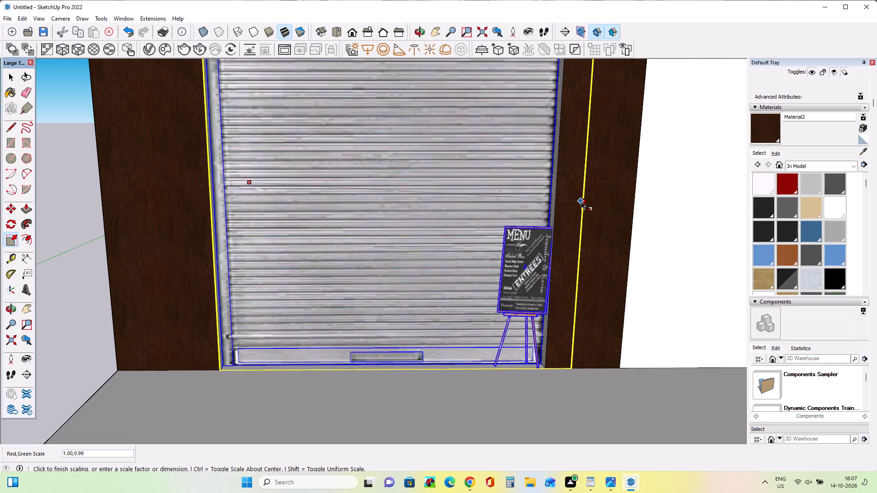
{"action": "left_click", "coordinate": [581, 201]}
Copy the fitted shutter about 19' 5 7/16" along the facade onto the plinth in front of the narrow white opening.
{"action": "scroll", "coordinate": [417, 258], "scroll_direction": "down", "scroll_amount": 3}
{"action": "middle_click_drag", "start_coordinate": [513, 262], "coordinate": [493, 259]}
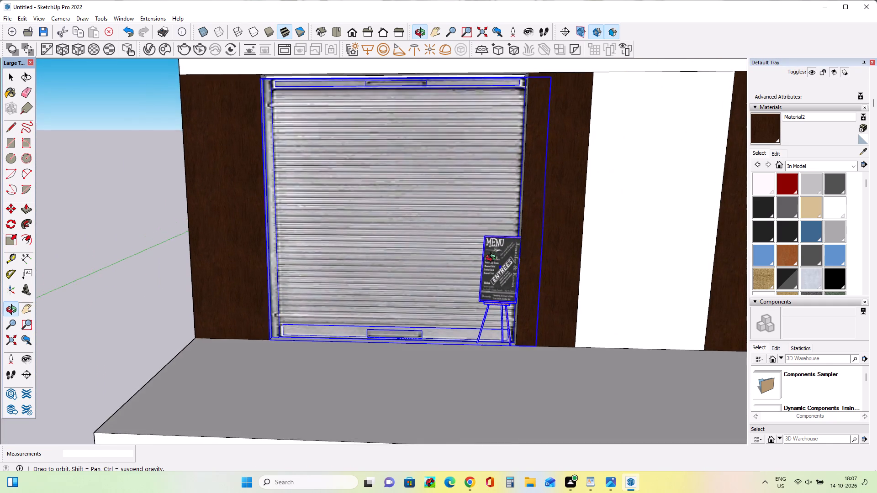
{"action": "middle_click_drag", "start_coordinate": [493, 259], "coordinate": [479, 252]}
{"action": "scroll", "coordinate": [442, 294], "scroll_direction": "down", "scroll_amount": 2}
{"action": "scroll", "coordinate": [363, 296], "scroll_direction": "down", "scroll_amount": 6}
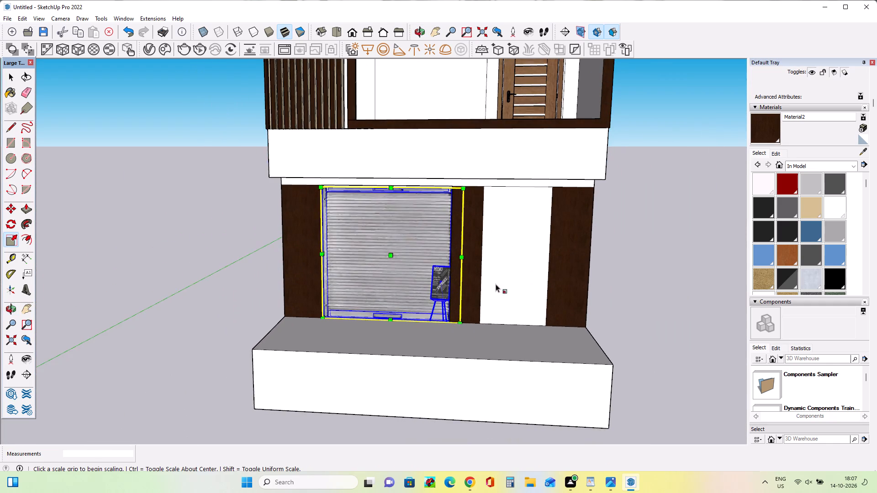
{"action": "scroll", "coordinate": [496, 284], "scroll_direction": "up", "scroll_amount": 1}
{"action": "middle_click_drag", "start_coordinate": [496, 284], "coordinate": [472, 288]}
{"action": "scroll", "coordinate": [471, 288], "scroll_direction": "down", "scroll_amount": 1}
{"action": "scroll", "coordinate": [388, 305], "scroll_direction": "up", "scroll_amount": 4}
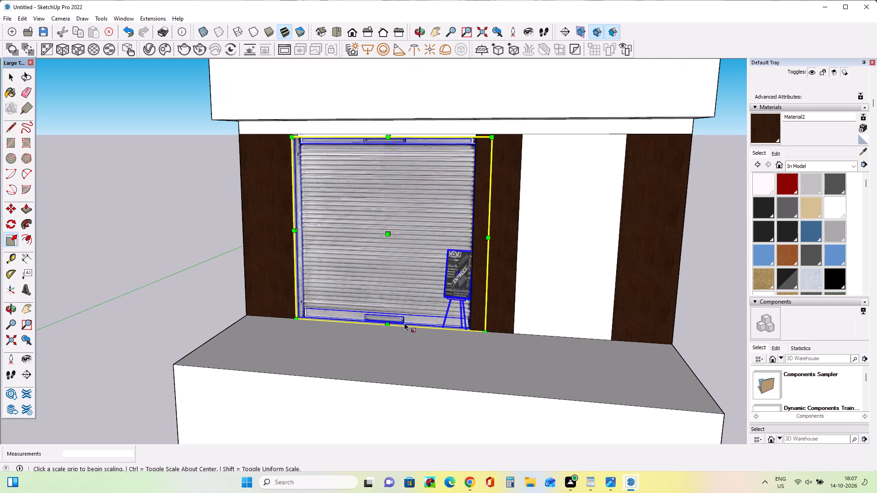
{"action": "left_click", "coordinate": [13, 207]}
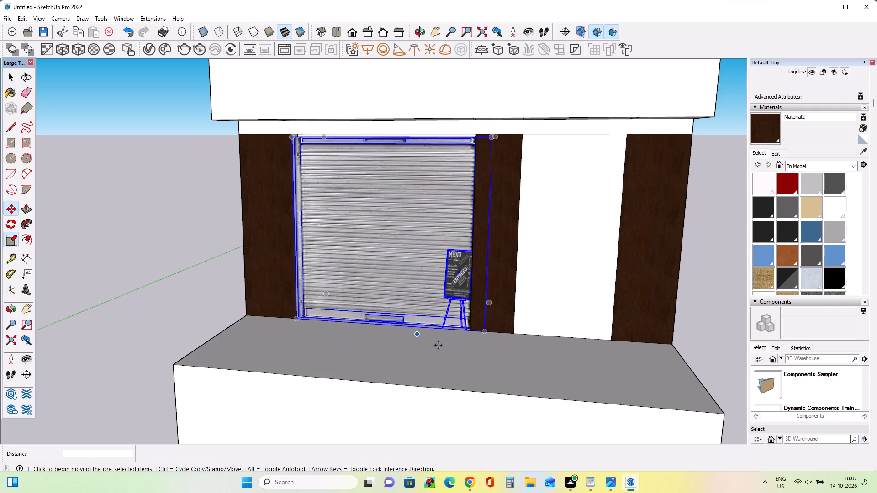
{"action": "left_click", "coordinate": [467, 330]}
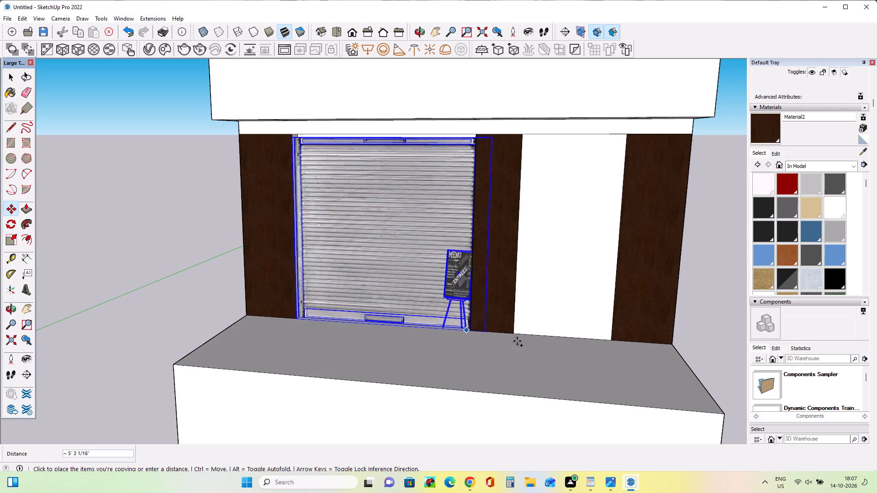
{"action": "scroll", "coordinate": [566, 344], "scroll_direction": "down", "scroll_amount": 1}
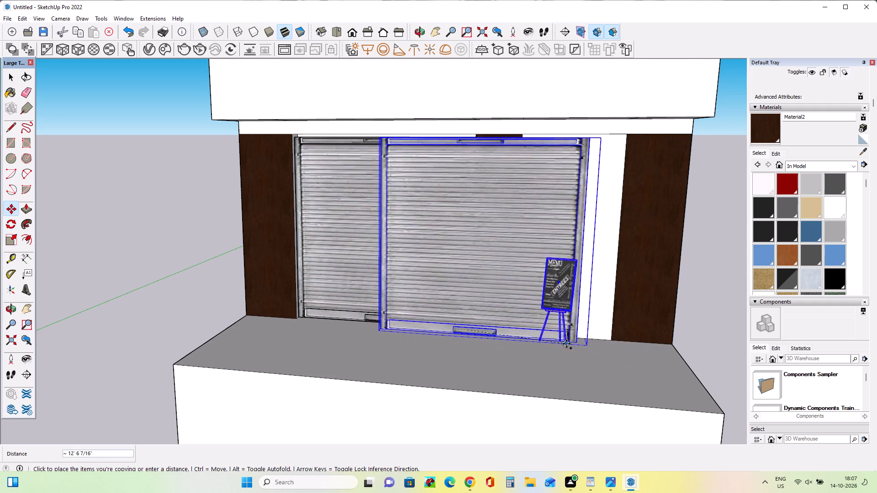
{"action": "scroll", "coordinate": [566, 344], "scroll_direction": "down", "scroll_amount": 6}
{"action": "middle_click_drag", "start_coordinate": [613, 349], "coordinate": [586, 360]}
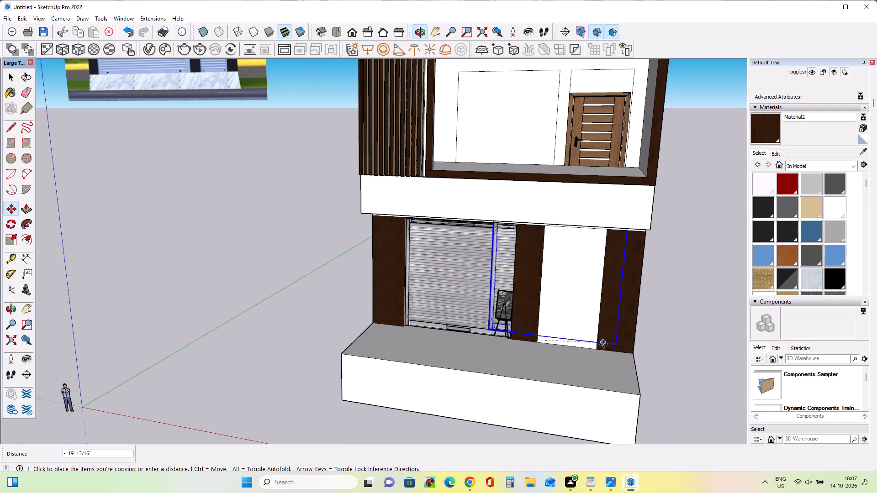
{"action": "left_click", "coordinate": [597, 364]}
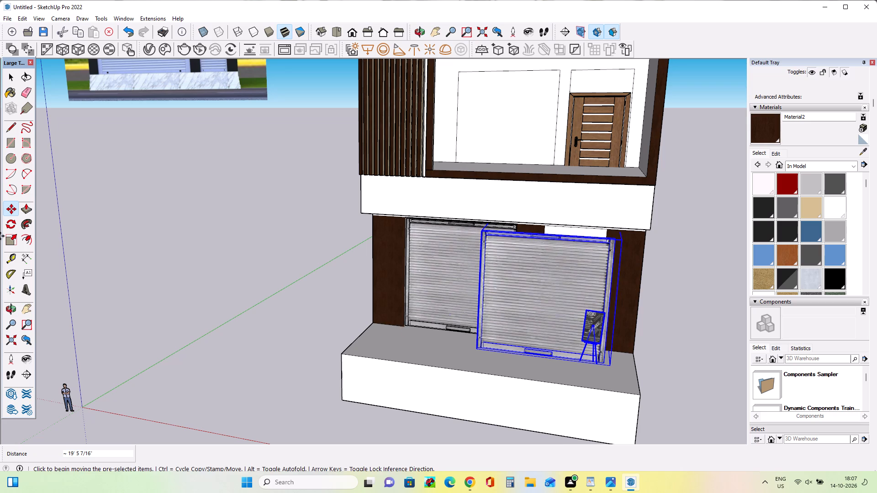
Scale the copied shutter's width to about 0.50 to suit the narrow opening.
{"action": "left_click", "coordinate": [7, 245]}
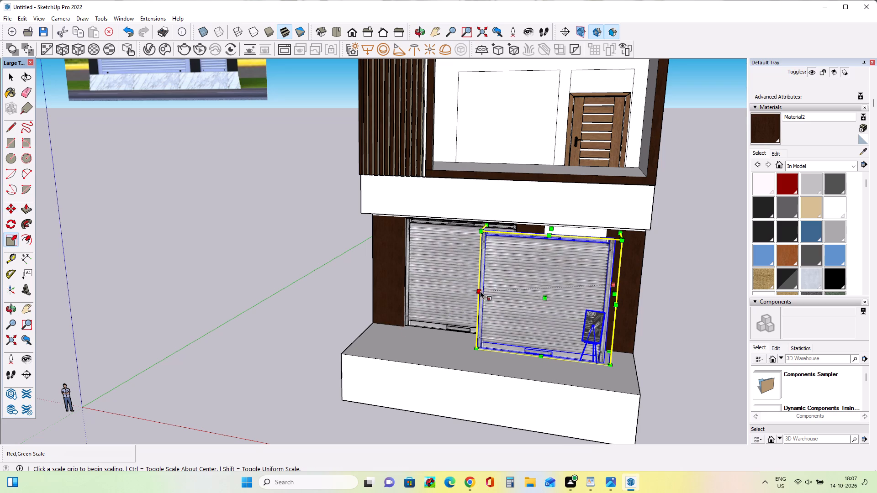
{"action": "left_click", "coordinate": [478, 291]}
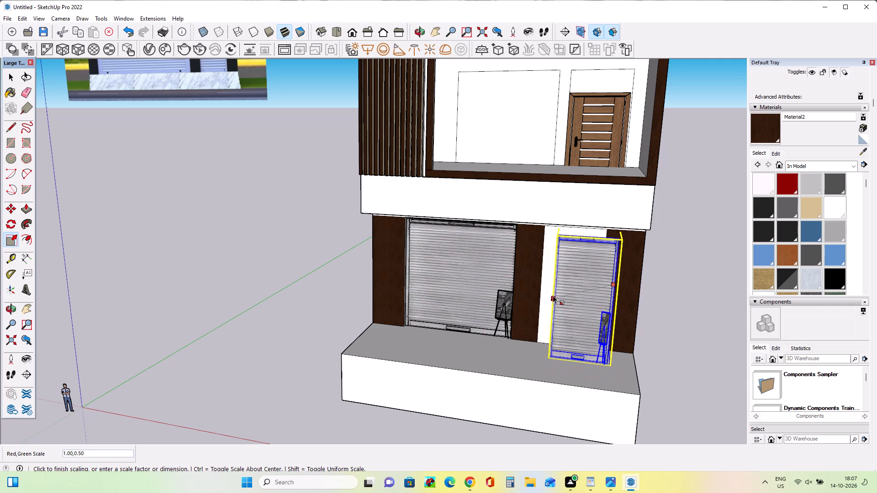
{"action": "left_click", "coordinate": [560, 295]}
Move the narrow shutter about 5' 6 1/2" so its bottom corner meets the foot of the middle wood pillar.
{"action": "scroll", "coordinate": [547, 346], "scroll_direction": "up", "scroll_amount": 6}
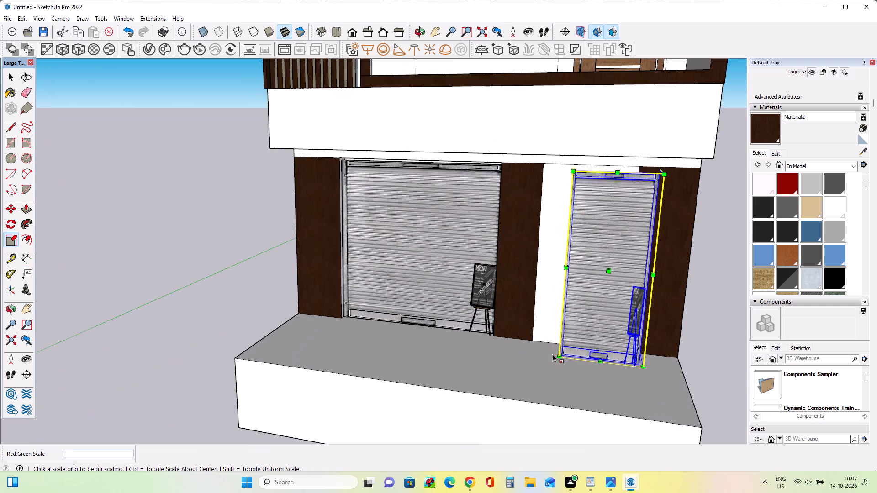
{"action": "scroll", "coordinate": [552, 354], "scroll_direction": "up", "scroll_amount": 3}
{"action": "left_click", "coordinate": [11, 210]}
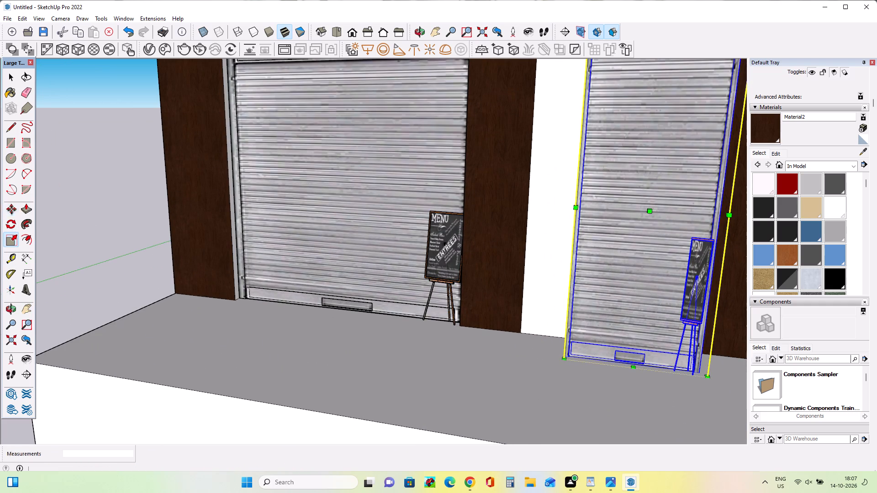
{"action": "left_click", "coordinate": [567, 360]}
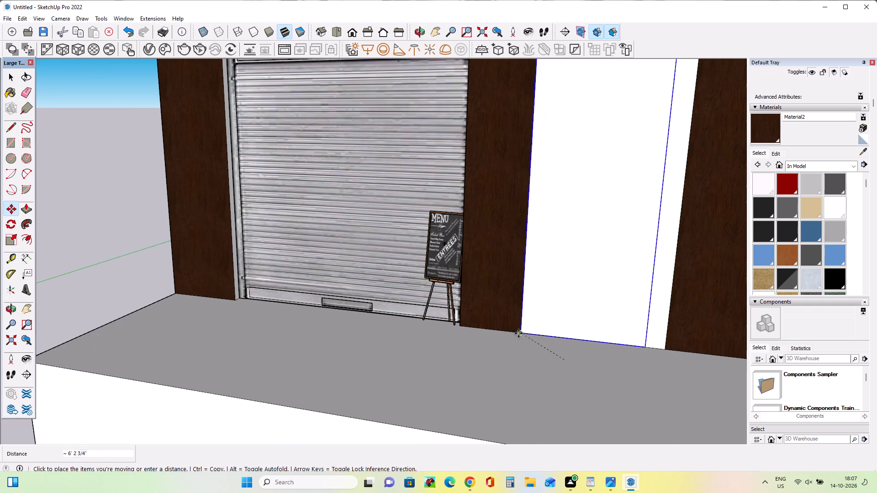
{"action": "left_click", "coordinate": [520, 336]}
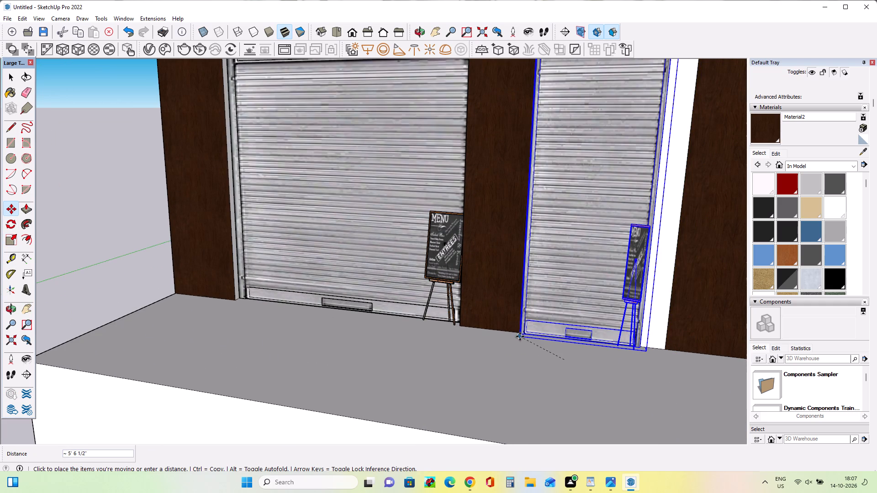
Fine-adjust the narrow shutter's position at its bottom corner beside the middle pillar's foot on the plinth.
{"action": "scroll", "coordinate": [615, 363], "scroll_direction": "up", "scroll_amount": 3}
{"action": "middle_click_drag", "start_coordinate": [643, 362], "coordinate": [622, 364]}
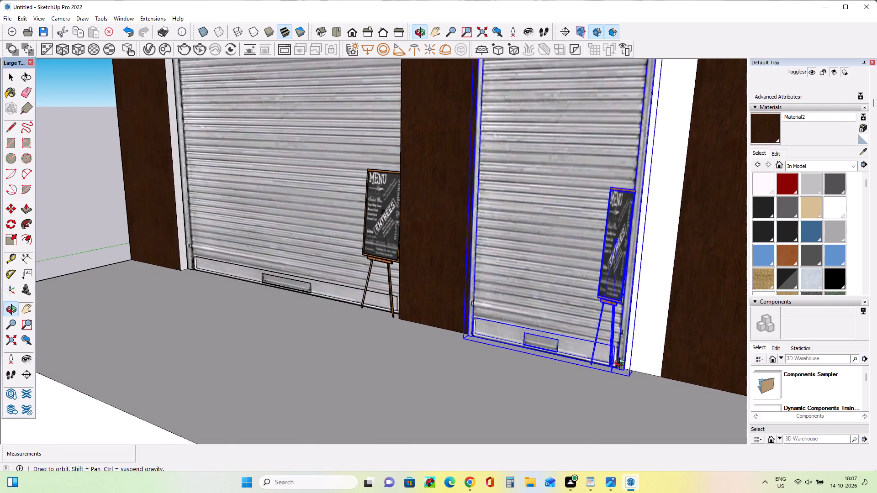
{"action": "middle_click_drag", "start_coordinate": [622, 364], "coordinate": [787, 330]}
{"action": "scroll", "coordinate": [533, 329], "scroll_direction": "up", "scroll_amount": 7}
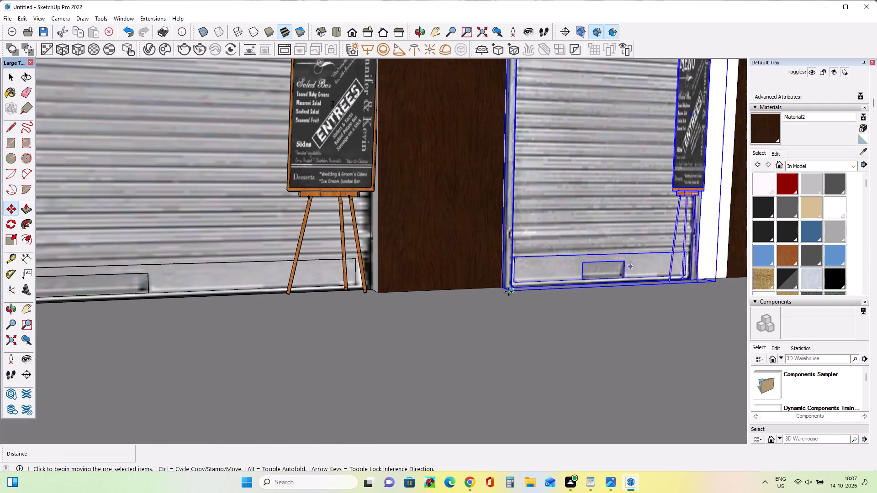
{"action": "left_click", "coordinate": [510, 292]}
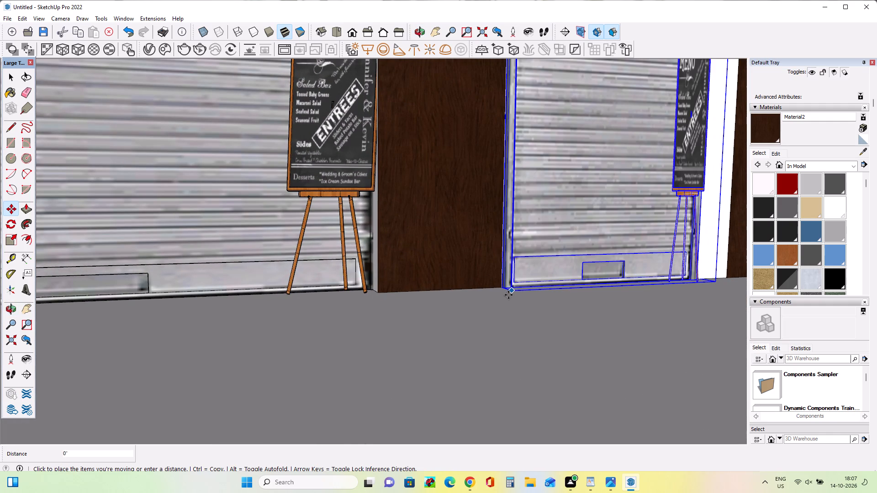
{"action": "left_click", "coordinate": [508, 295]}
Scale the narrow shutter's depth to about 0.92 toward the white wall face.
{"action": "scroll", "coordinate": [432, 362], "scroll_direction": "down", "scroll_amount": 19}
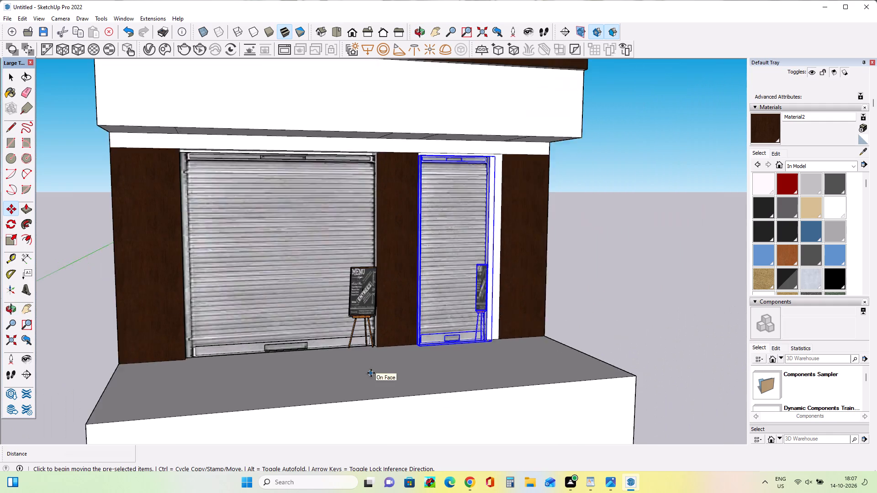
{"action": "middle_click_drag", "start_coordinate": [506, 334], "coordinate": [365, 349]}
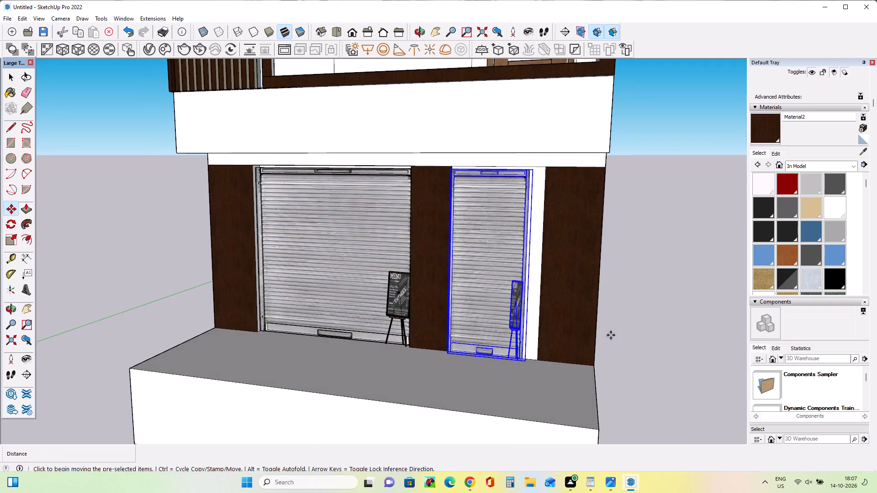
{"action": "scroll", "coordinate": [611, 334], "scroll_direction": "up", "scroll_amount": 4}
{"action": "middle_click_drag", "start_coordinate": [594, 337], "coordinate": [392, 388]}
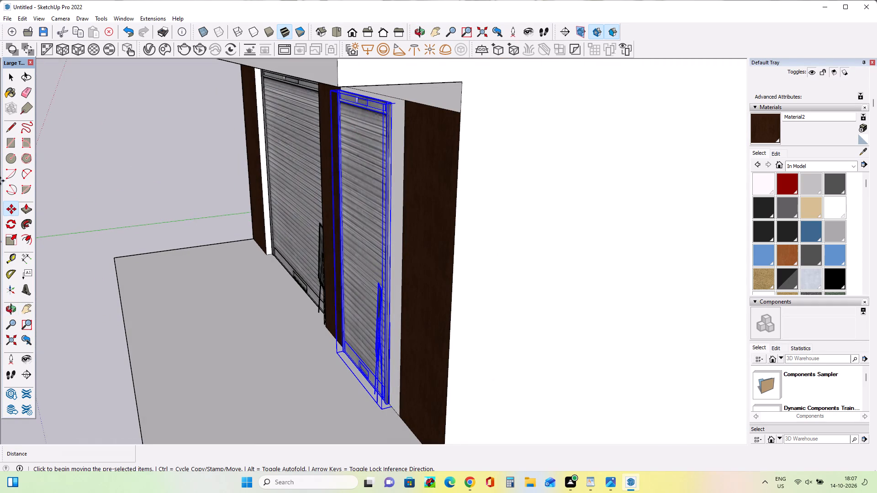
{"action": "left_click", "coordinate": [11, 239]}
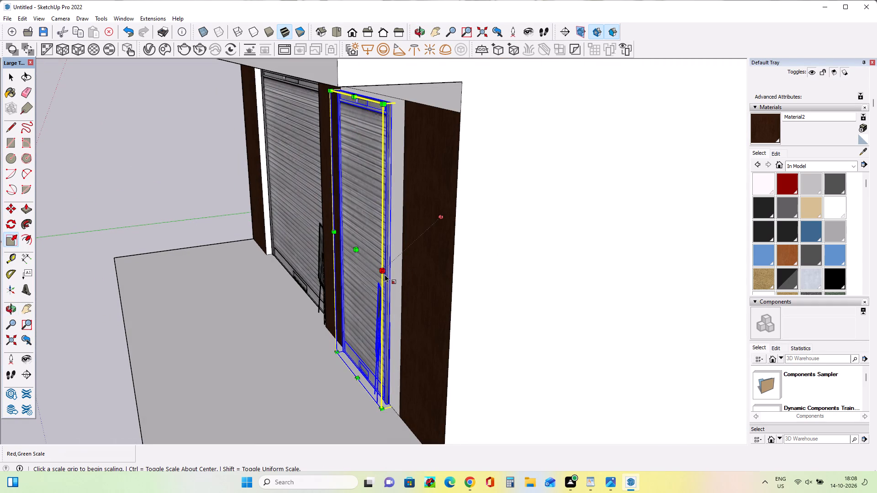
{"action": "left_click", "coordinate": [385, 274]}
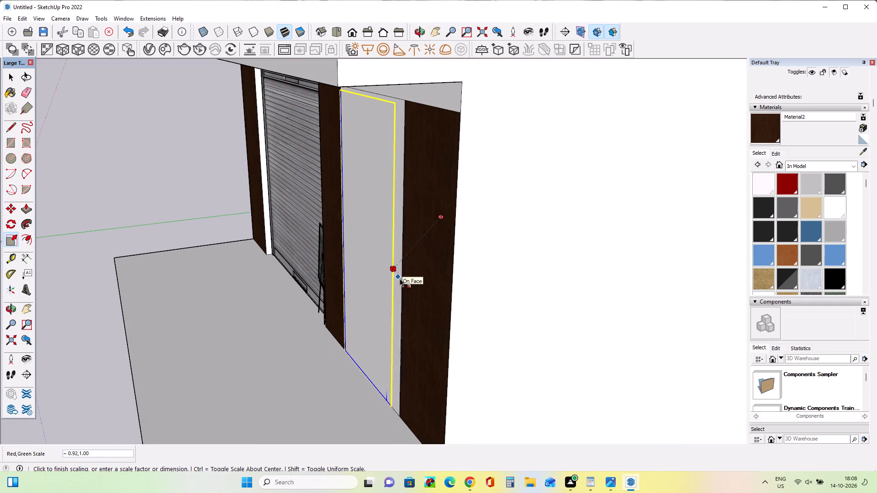
{"action": "left_click", "coordinate": [393, 287]}
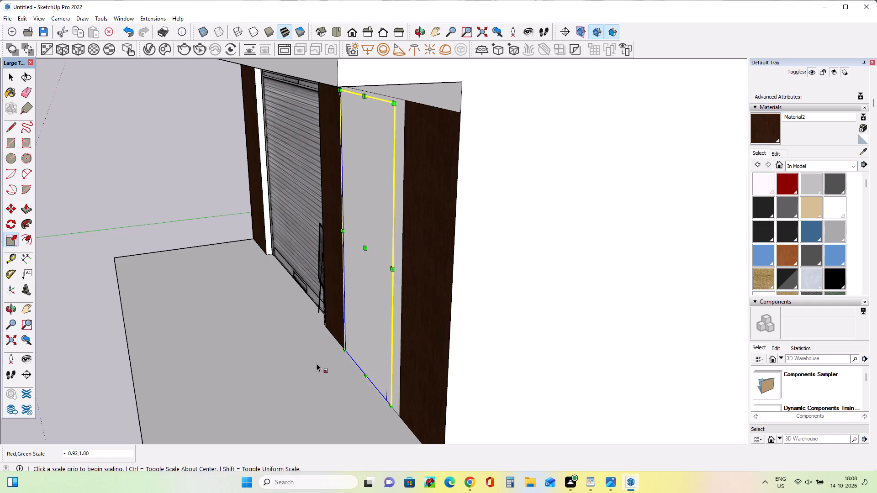
Stretch the narrow shutter's width by about 1.15 to reach the rightmost wood pillar.
{"action": "middle_click_drag", "start_coordinate": [320, 362], "coordinate": [526, 357]}
{"action": "middle_click_drag", "start_coordinate": [484, 252], "coordinate": [359, 256]}
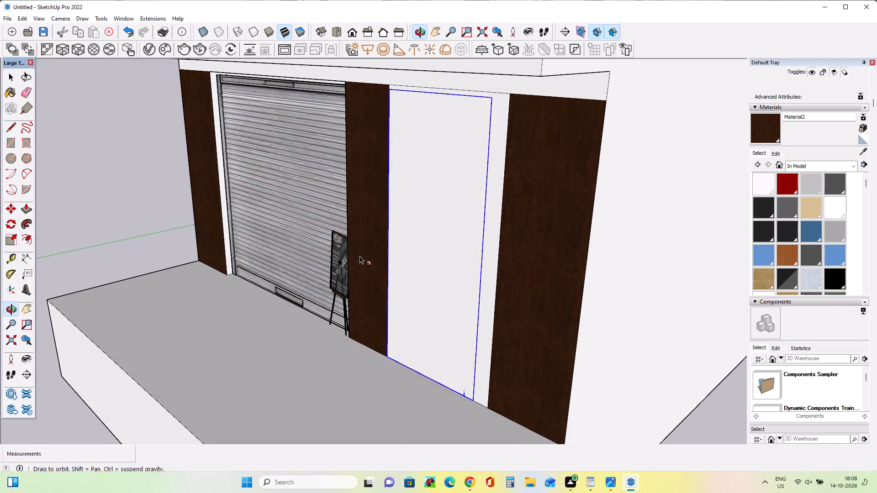
{"action": "left_click", "coordinate": [482, 262]}
{"action": "left_click", "coordinate": [498, 266]}
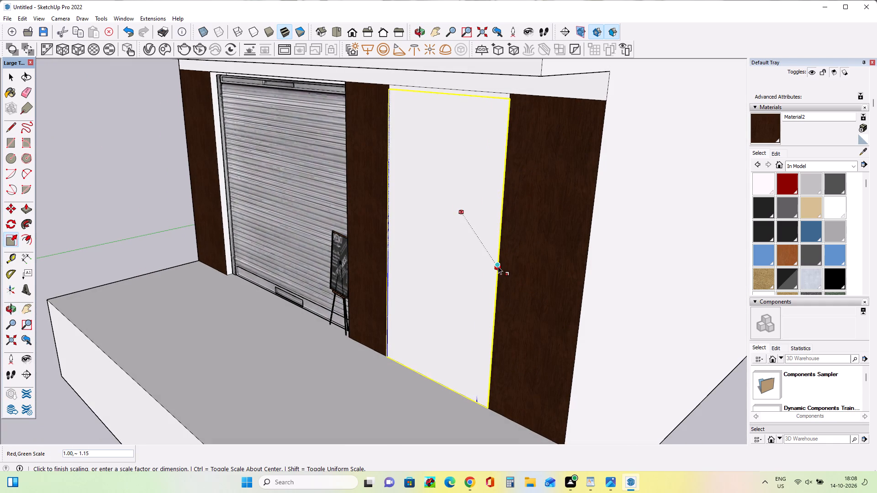
{"action": "middle_click_drag", "start_coordinate": [376, 350], "coordinate": [515, 345]}
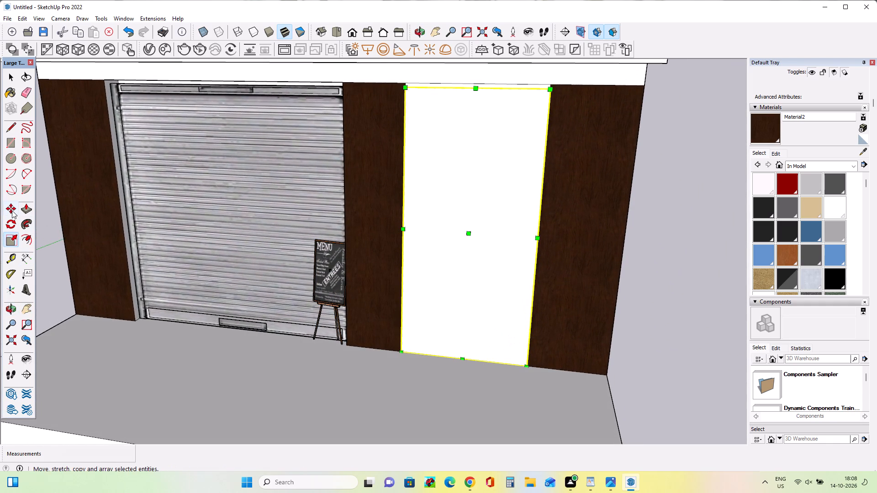
Move the narrow shutter by its bottom corners so it sits in front of the white wall face.
{"action": "left_click", "coordinate": [12, 210]}
{"action": "left_click", "coordinate": [403, 351]}
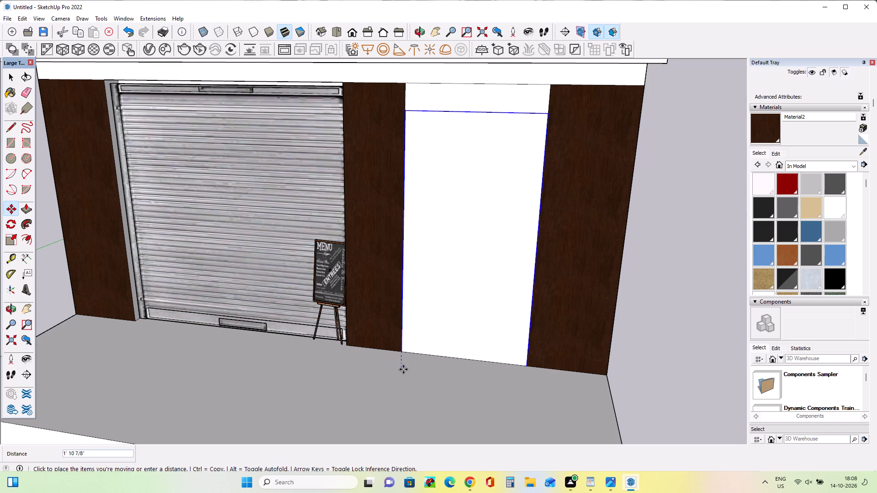
{"action": "left_click", "coordinate": [402, 353]}
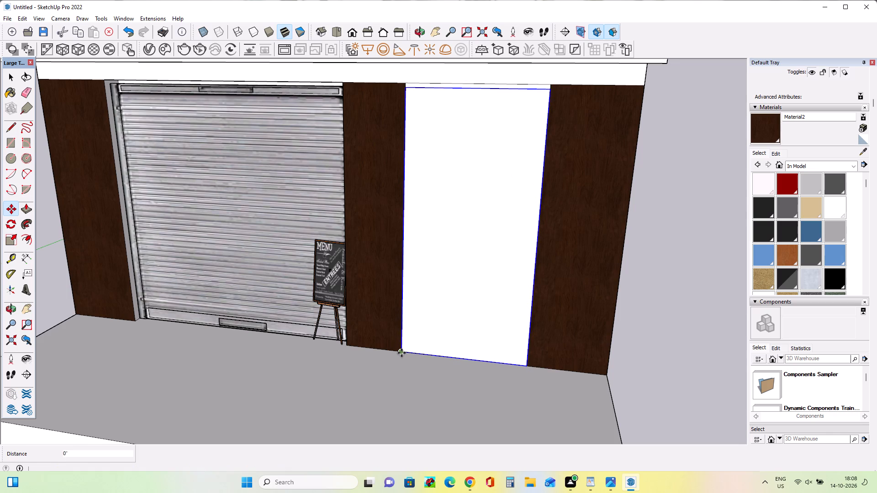
{"action": "middle_click_drag", "start_coordinate": [460, 373], "coordinate": [194, 344]}
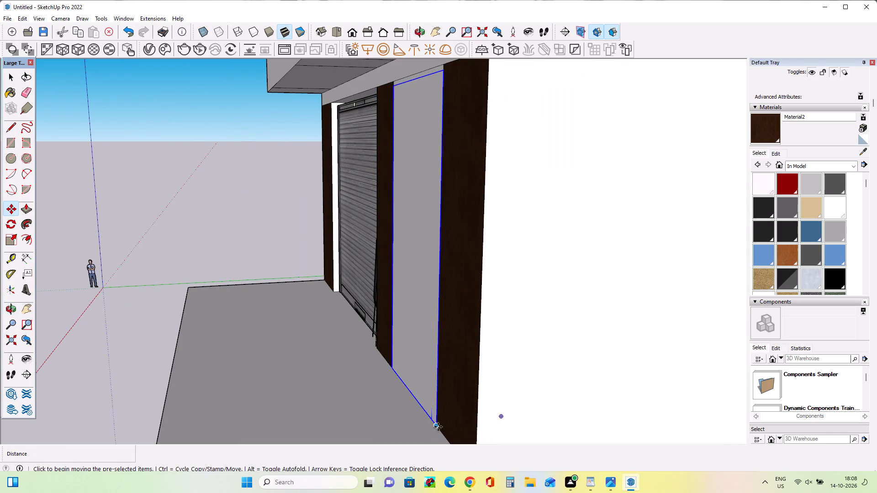
{"action": "left_click", "coordinate": [438, 427]}
{"action": "left_click", "coordinate": [422, 431]}
Push/Pull the white wall face beside the rightmost wood pillar, finishing with a small adjustment of about 3/4".
{"action": "scroll", "coordinate": [441, 332], "scroll_direction": "up", "scroll_amount": 6}
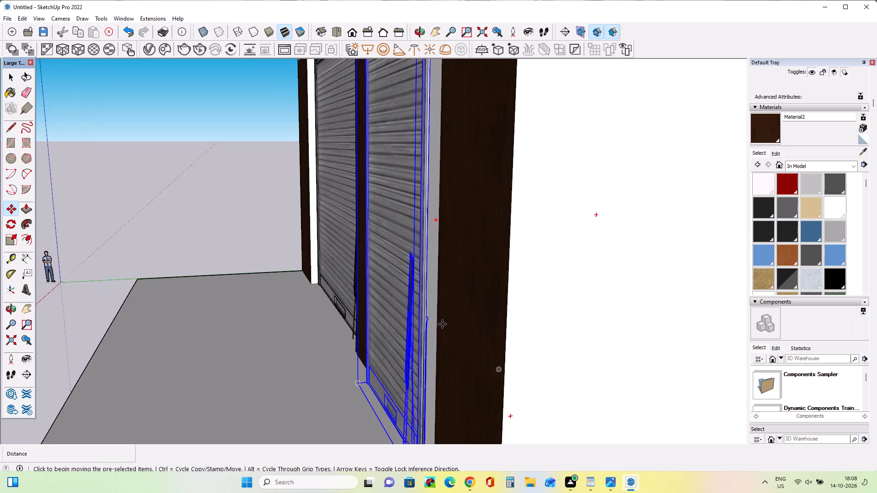
{"action": "scroll", "coordinate": [442, 324], "scroll_direction": "up", "scroll_amount": 2}
{"action": "left_click", "coordinate": [28, 213]}
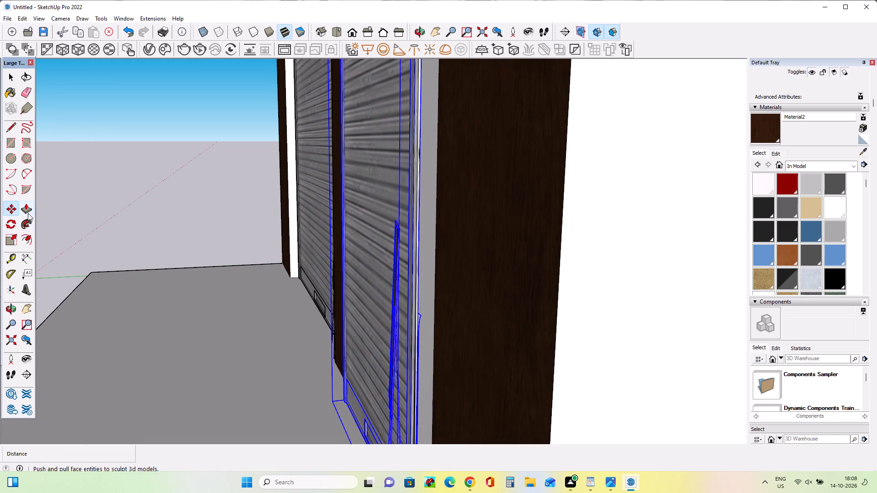
{"action": "left_click", "coordinate": [429, 275]}
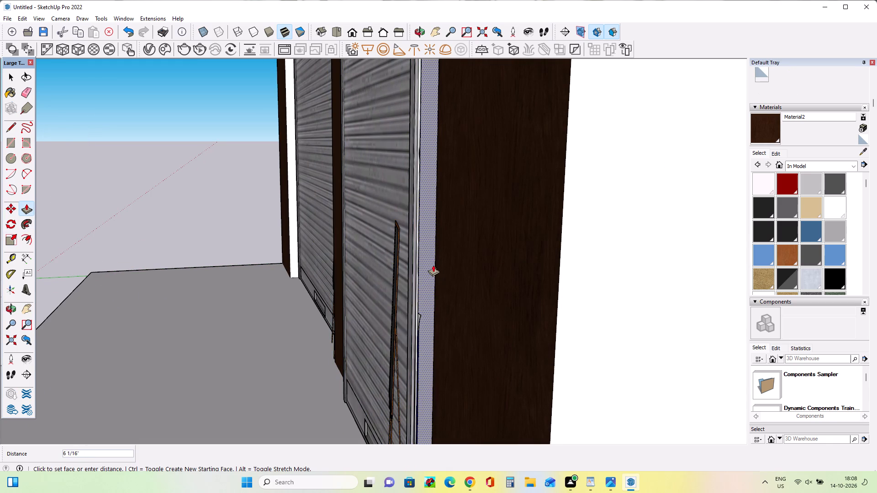
{"action": "left_click", "coordinate": [430, 256]}
{"action": "middle_click_drag", "start_coordinate": [431, 265], "coordinate": [421, 306]}
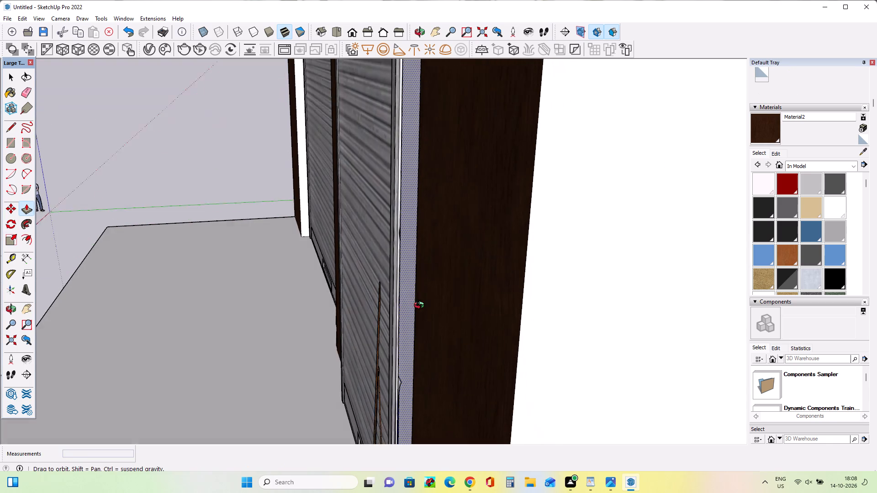
{"action": "middle_click_drag", "start_coordinate": [421, 306], "coordinate": [422, 312]}
{"action": "key", "text": "Escape"}
{"action": "left_click", "coordinate": [407, 288]}
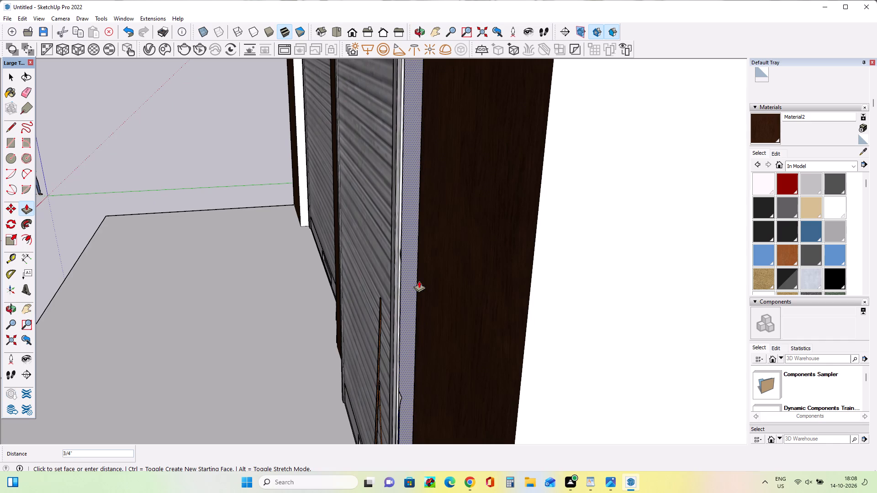
{"action": "left_click", "coordinate": [419, 281]}
Push/Pull the white wall face around the narrow shutter by about 2 5/8", and again by about 1 13/16".
{"action": "middle_click_drag", "start_coordinate": [374, 321], "coordinate": [415, 279]}
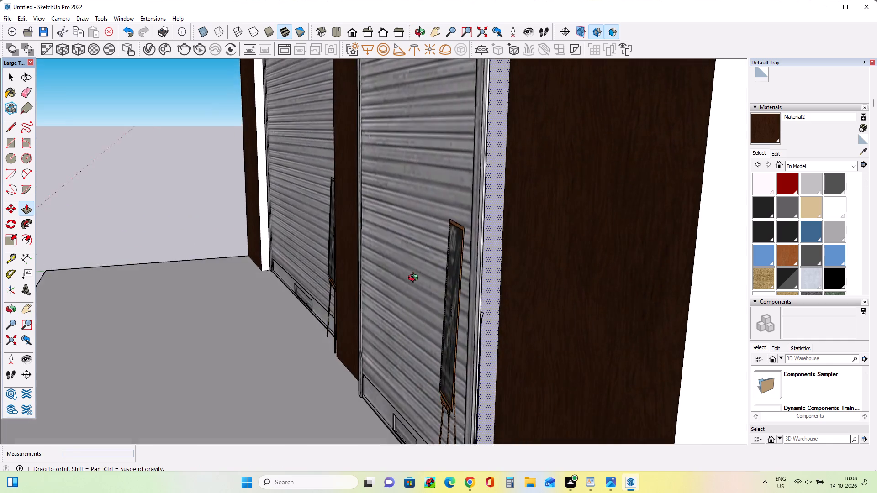
{"action": "middle_click_drag", "start_coordinate": [415, 279], "coordinate": [466, 337]}
{"action": "scroll", "coordinate": [455, 321], "scroll_direction": "down", "scroll_amount": 3}
{"action": "scroll", "coordinate": [417, 308], "scroll_direction": "down", "scroll_amount": 8}
{"action": "scroll", "coordinate": [453, 210], "scroll_direction": "up", "scroll_amount": 6}
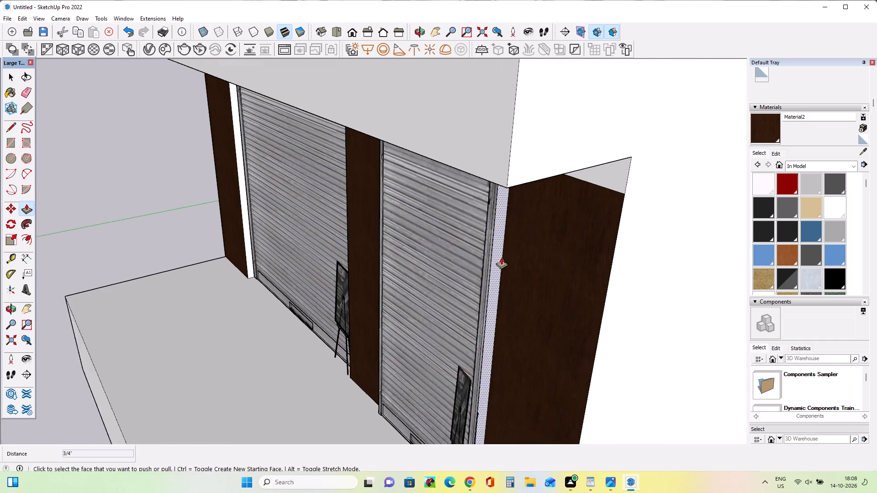
{"action": "scroll", "coordinate": [501, 257], "scroll_direction": "up", "scroll_amount": 2}
{"action": "middle_click_drag", "start_coordinate": [483, 226], "coordinate": [422, 184]}
{"action": "left_click", "coordinate": [475, 125]}
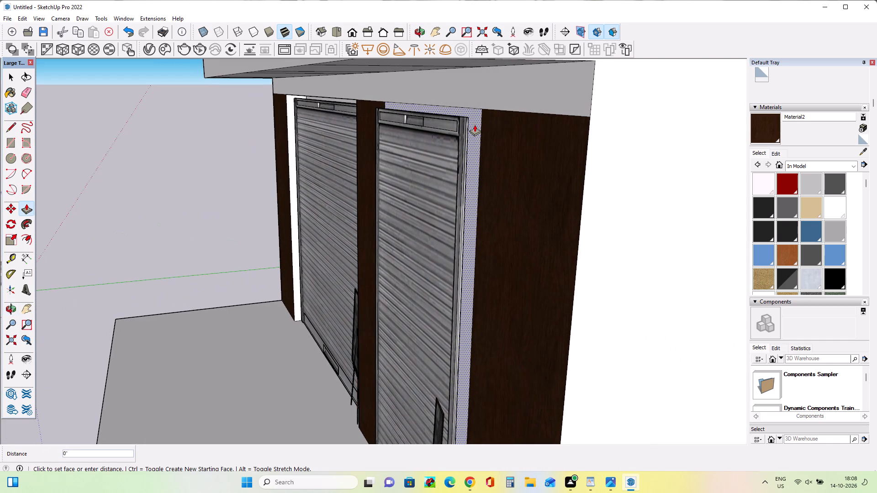
{"action": "left_click", "coordinate": [479, 120]}
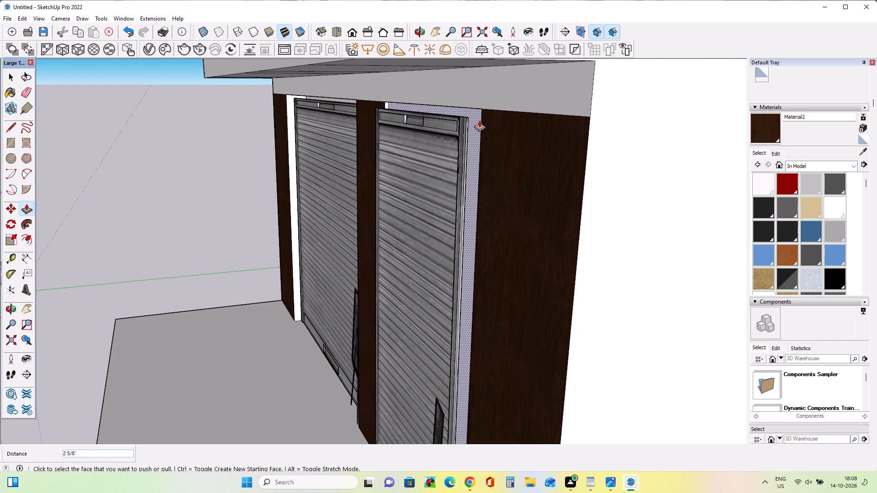
{"action": "scroll", "coordinate": [474, 120], "scroll_direction": "up", "scroll_amount": 7}
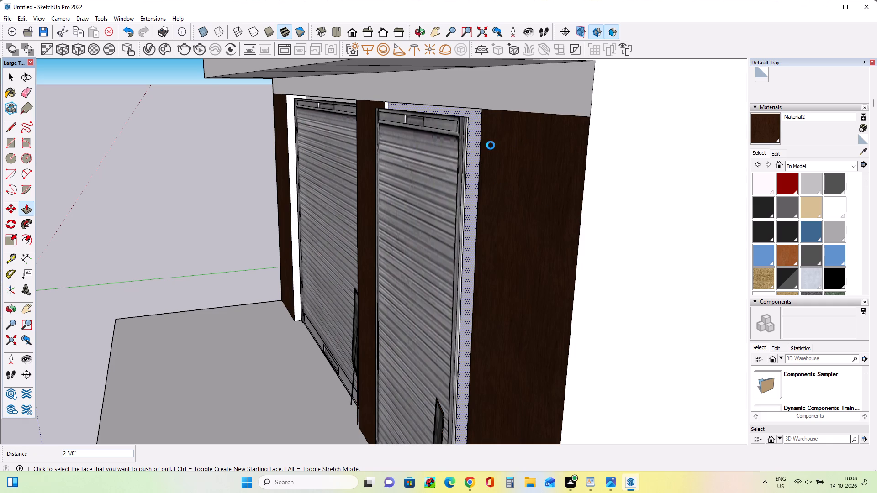
{"action": "left_click", "coordinate": [474, 160]}
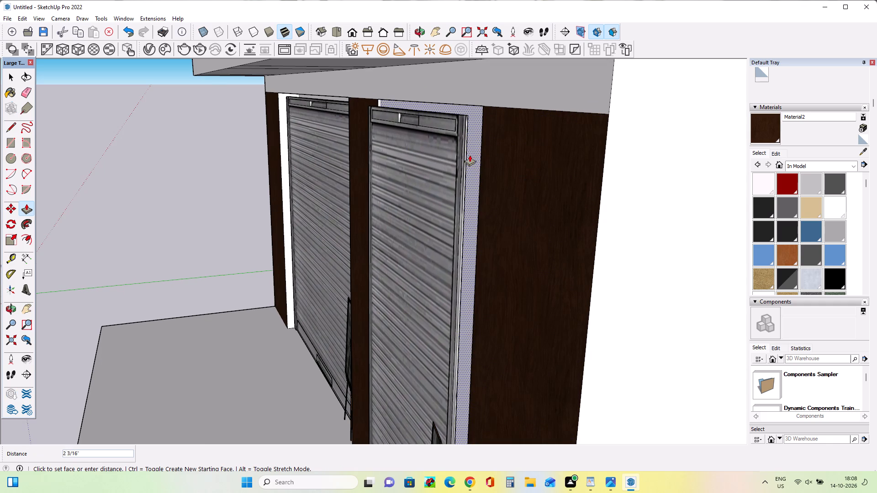
{"action": "left_click", "coordinate": [477, 147]}
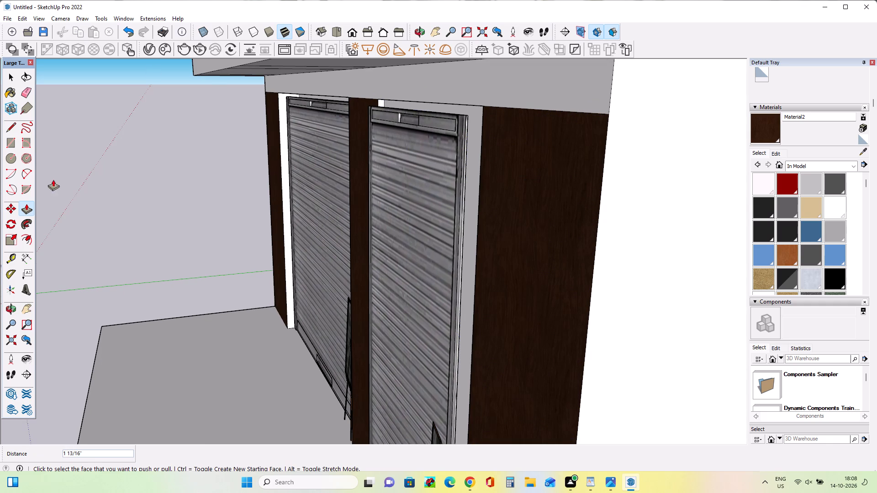
Move the narrow shutter about 8 3/16" by its top corner to the opening's upper edge near the rightmost pillar.
{"action": "left_click", "coordinate": [8, 204]}
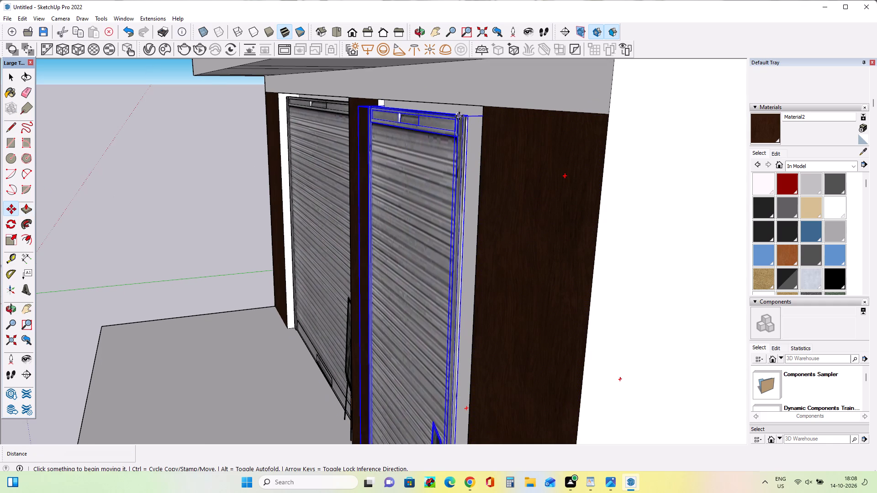
{"action": "left_click", "coordinate": [459, 116]}
{"action": "left_click", "coordinate": [474, 105]}
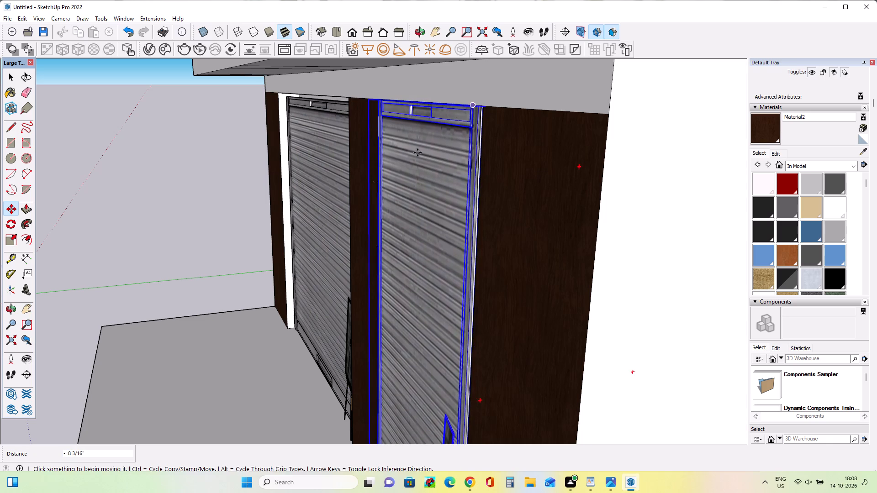
Move the narrow shutter about 4 3/8" by its bottom corner toward the foot of the middle wood pillar.
{"action": "middle_click_drag", "start_coordinate": [333, 201], "coordinate": [483, 158]}
{"action": "scroll", "coordinate": [402, 169], "scroll_direction": "down", "scroll_amount": 4}
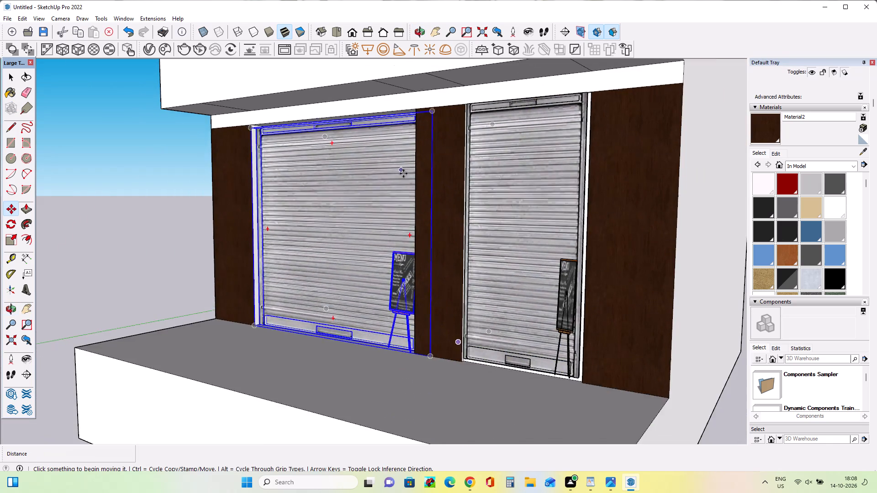
{"action": "scroll", "coordinate": [437, 189], "scroll_direction": "down", "scroll_amount": 4}
{"action": "middle_click_drag", "start_coordinate": [517, 315], "coordinate": [650, 310]}
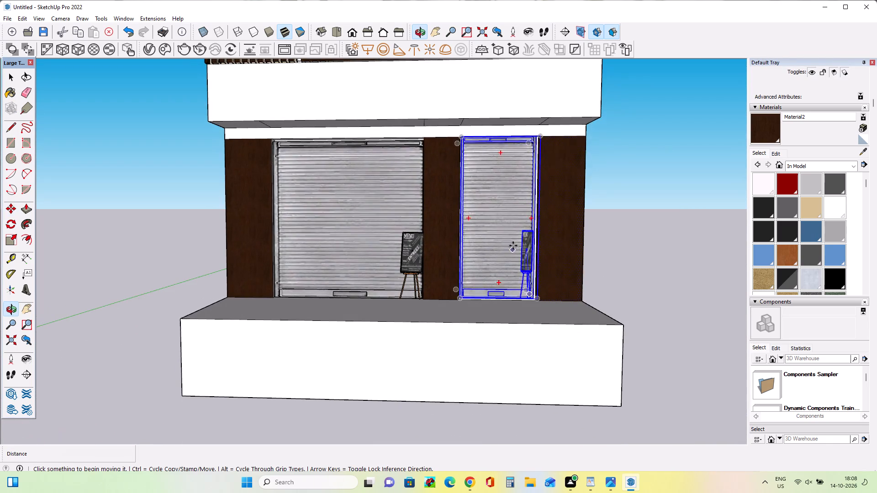
{"action": "scroll", "coordinate": [513, 245], "scroll_direction": "up", "scroll_amount": 8}
{"action": "middle_click_drag", "start_coordinate": [602, 230], "coordinate": [446, 270]}
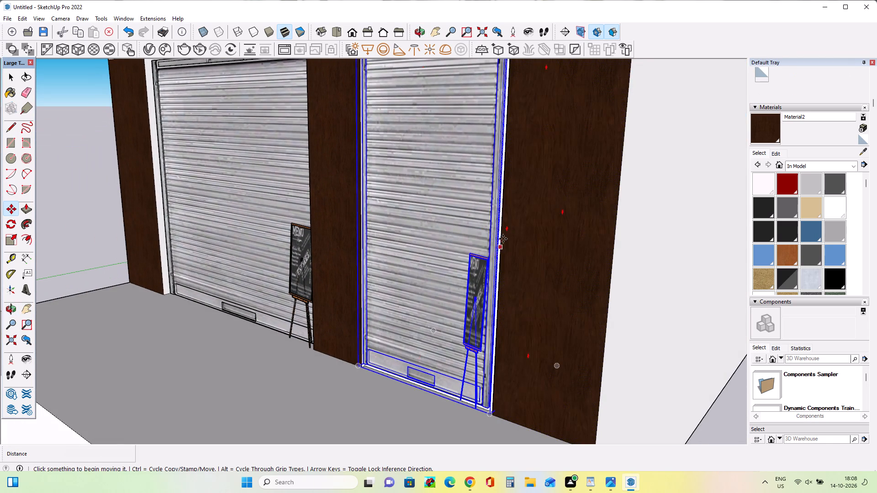
{"action": "middle_click_drag", "start_coordinate": [309, 322], "coordinate": [449, 334]}
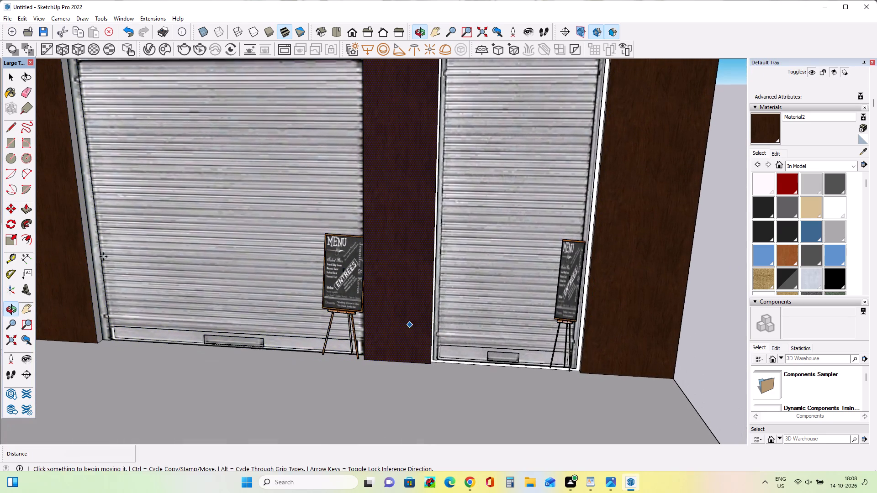
{"action": "left_click", "coordinate": [10, 212]}
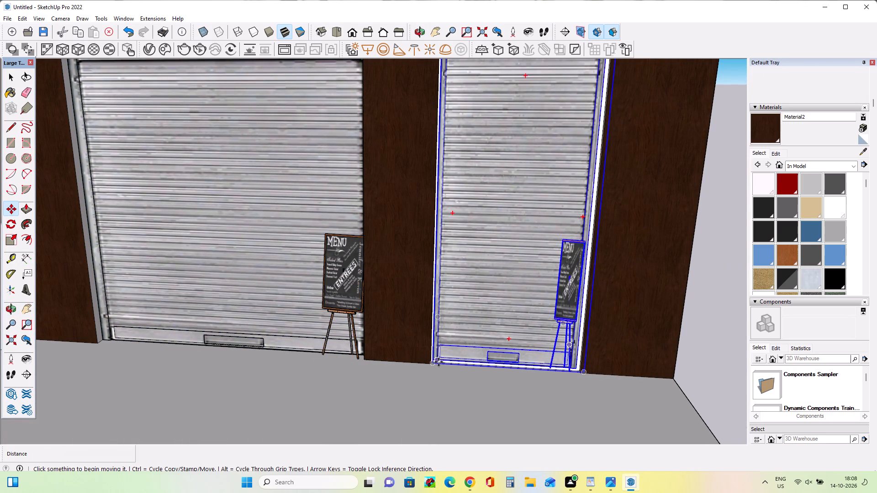
{"action": "left_click", "coordinate": [438, 363]}
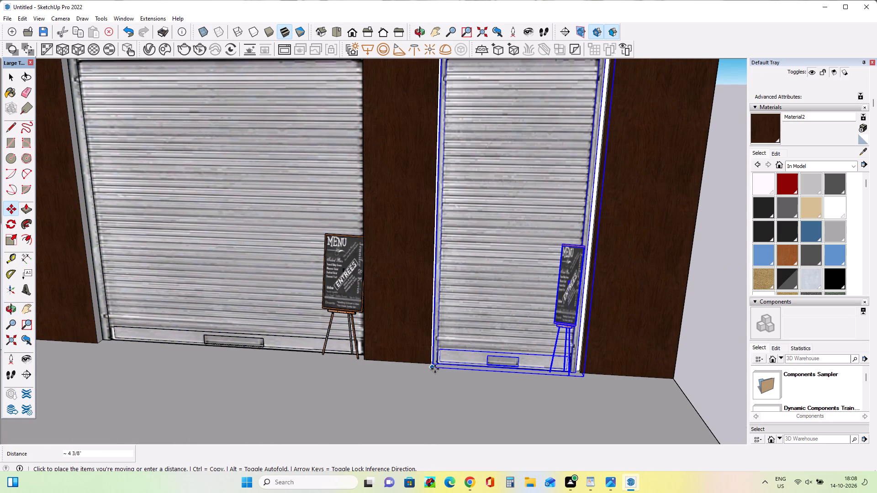
{"action": "left_click", "coordinate": [435, 369]}
Scale the narrow shutter's depth to about 0.90 toward the white wall face.
{"action": "middle_click_drag", "start_coordinate": [583, 382], "coordinate": [362, 340]}
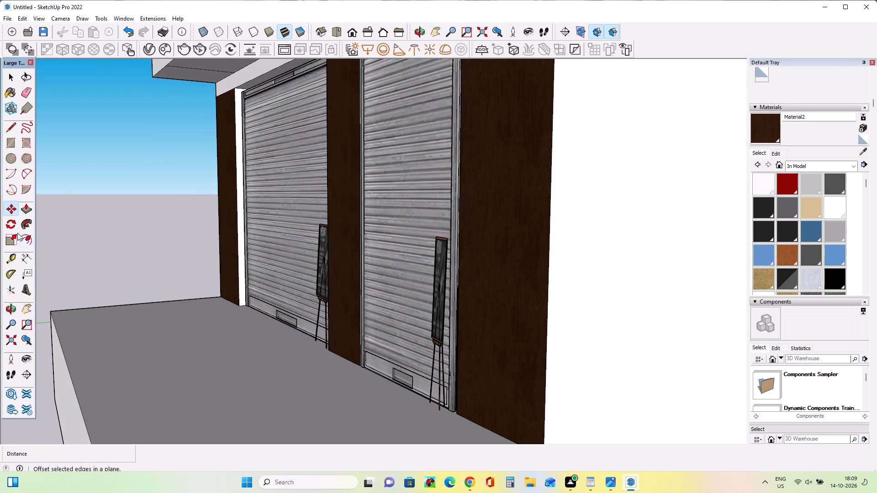
{"action": "left_click", "coordinate": [10, 242]}
{"action": "left_click", "coordinate": [446, 224]}
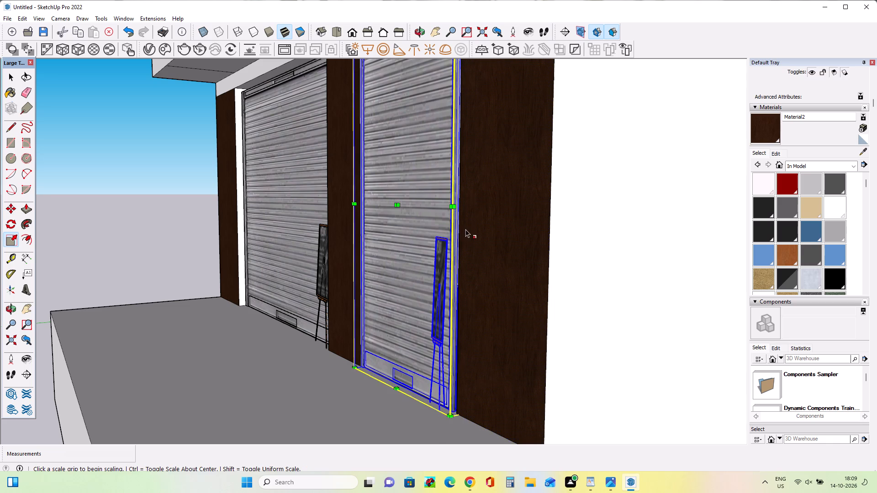
{"action": "scroll", "coordinate": [455, 211], "scroll_direction": "up", "scroll_amount": 3}
{"action": "left_click", "coordinate": [449, 203]}
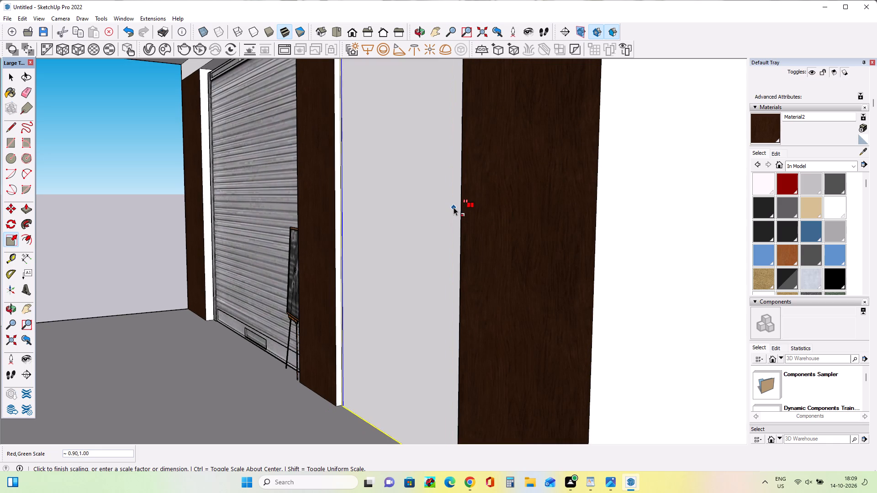
{"action": "left_click", "coordinate": [454, 207]}
Move the narrow shutter about 1' 5/16" out of the wall to the foot of the middle wood pillar.
{"action": "middle_click_drag", "start_coordinate": [431, 267], "coordinate": [563, 243]}
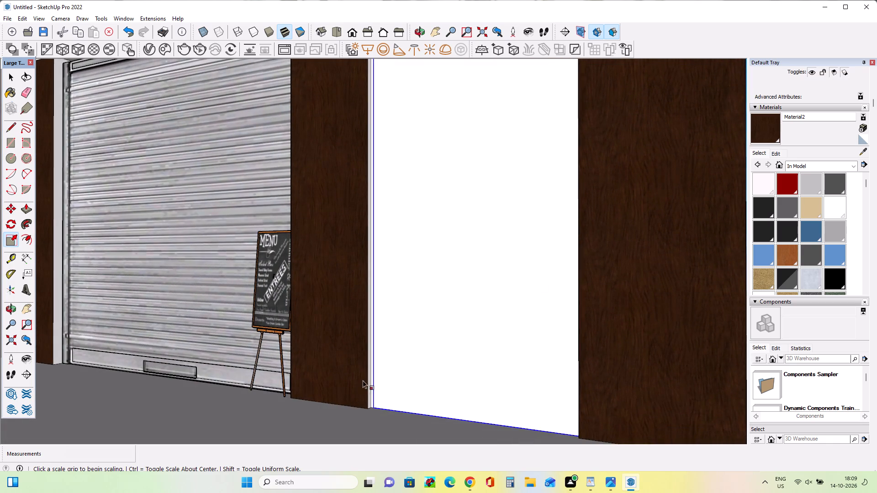
{"action": "scroll", "coordinate": [371, 394], "scroll_direction": "up", "scroll_amount": 1}
{"action": "left_click", "coordinate": [7, 210]}
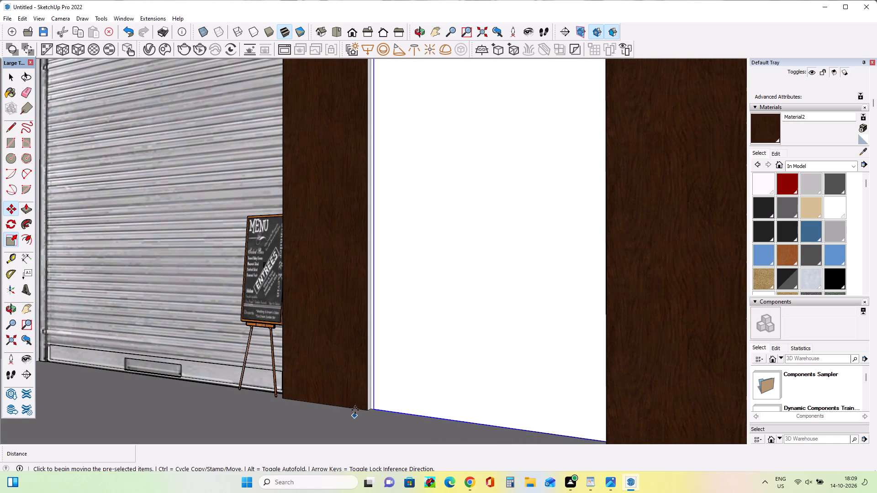
{"action": "left_click", "coordinate": [372, 407]}
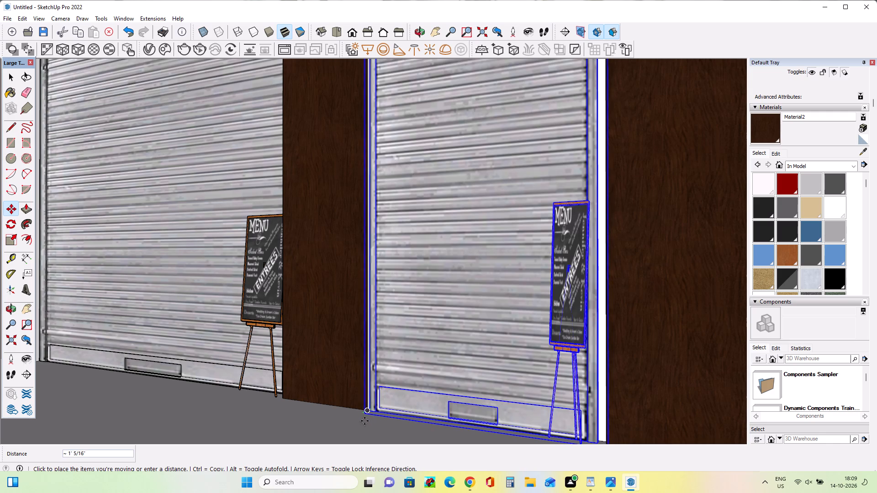
{"action": "left_click", "coordinate": [365, 421]}
Deselect the narrow shutter and review both fitted shutters and the whole facade against the reference image.
{"action": "middle_click_drag", "start_coordinate": [313, 414], "coordinate": [515, 418]}
{"action": "scroll", "coordinate": [515, 418], "scroll_direction": "down", "scroll_amount": 5}
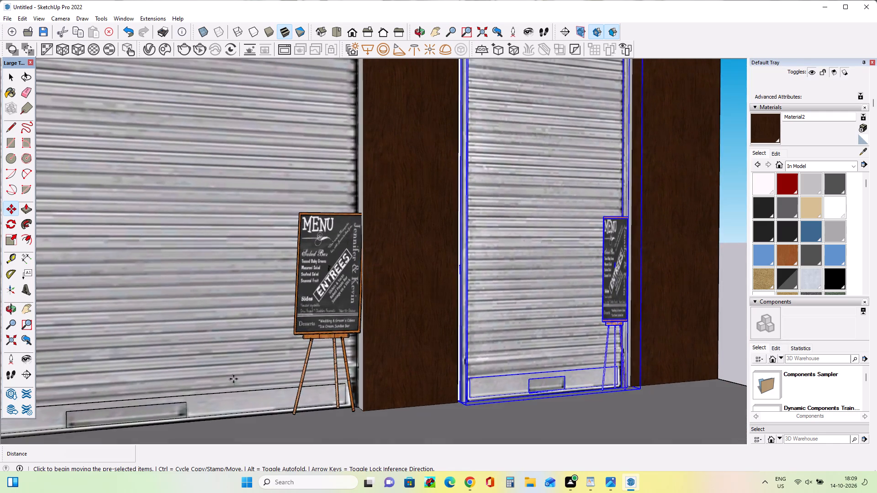
{"action": "scroll", "coordinate": [233, 379], "scroll_direction": "down", "scroll_amount": 10}
{"action": "middle_click_drag", "start_coordinate": [531, 353], "coordinate": [446, 395]}
{"action": "scroll", "coordinate": [446, 395], "scroll_direction": "down", "scroll_amount": 4}
{"action": "scroll", "coordinate": [544, 371], "scroll_direction": "down", "scroll_amount": 5}
{"action": "scroll", "coordinate": [627, 357], "scroll_direction": "down", "scroll_amount": 4}
{"action": "scroll", "coordinate": [473, 346], "scroll_direction": "down", "scroll_amount": 3}
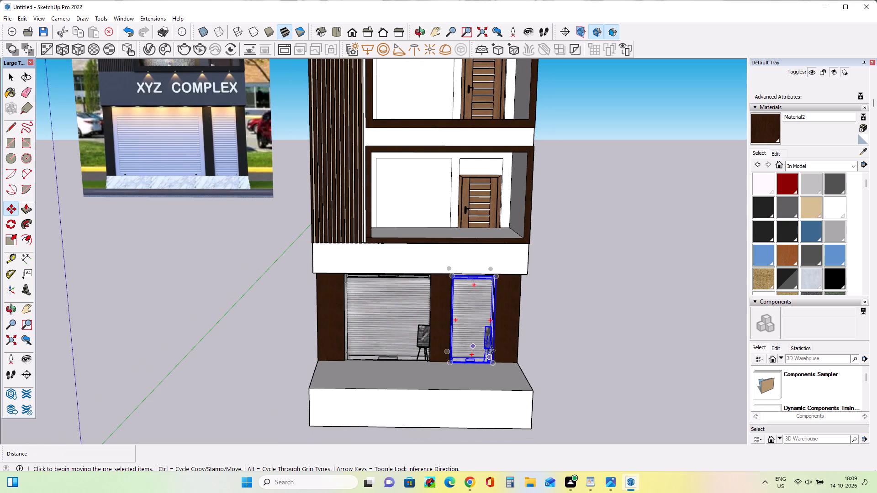
{"action": "left_click", "coordinate": [5, 78]}
{"action": "left_click", "coordinate": [201, 229]}
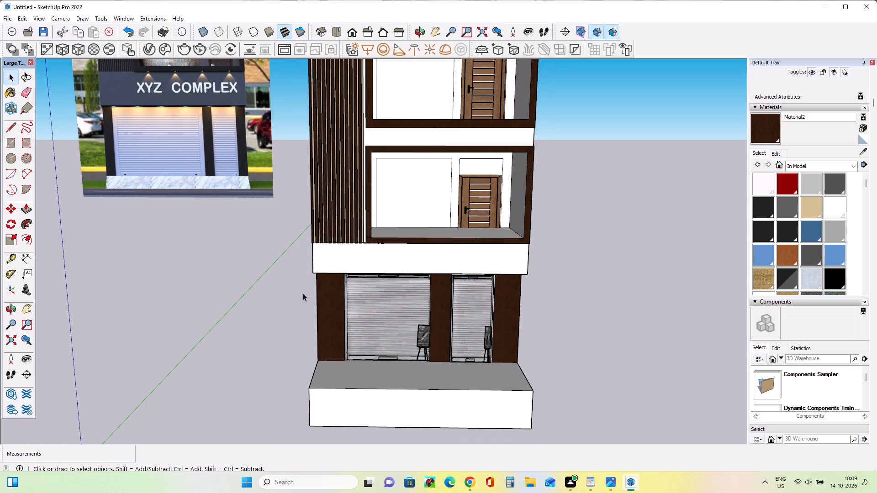
{"action": "scroll", "coordinate": [388, 306], "scroll_direction": "down", "scroll_amount": 1}
{"action": "middle_click", "coordinate": [433, 333]}
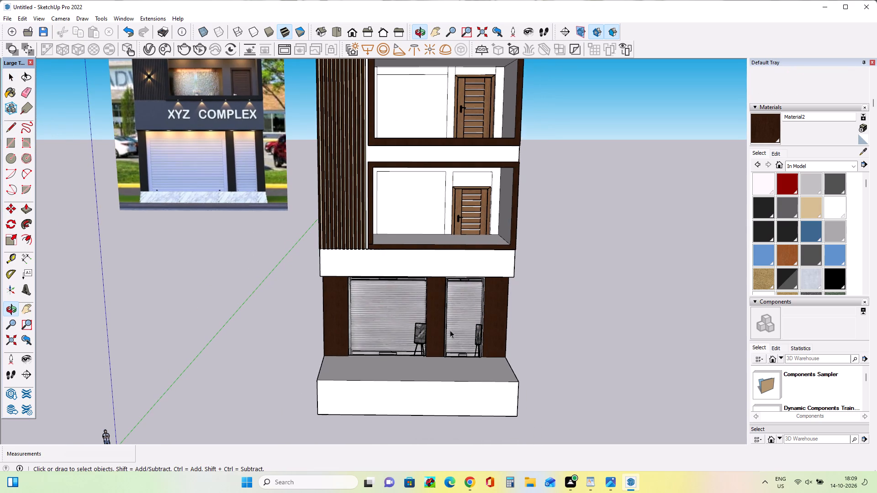
{"action": "middle_click", "coordinate": [444, 384]}
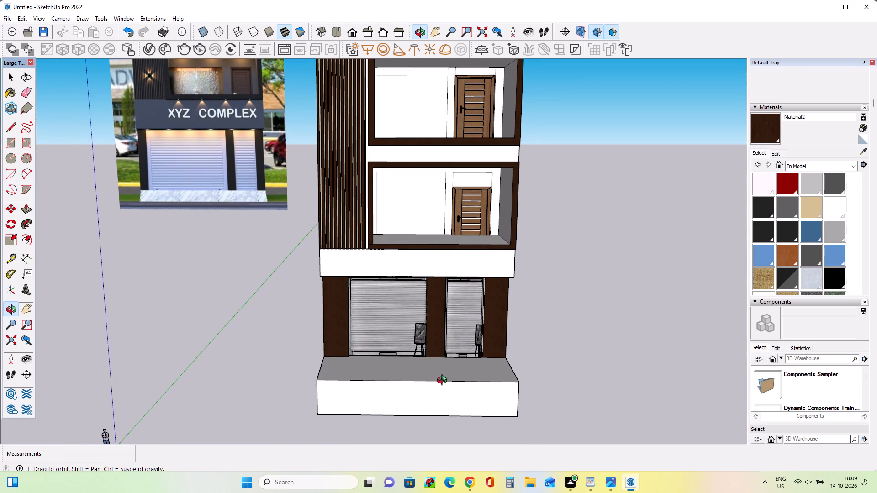
{"action": "scroll", "coordinate": [444, 379], "scroll_direction": "down", "scroll_amount": 1}
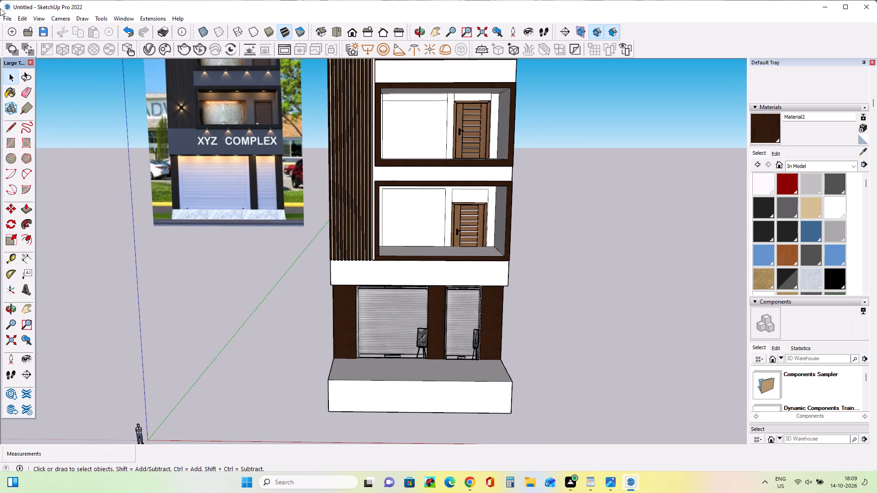
Import the Yellows tile panel component from Downloads and place it in the empty space beside the building.
{"action": "left_click", "coordinate": [5, 13]}
{"action": "left_click", "coordinate": [5, 17]}
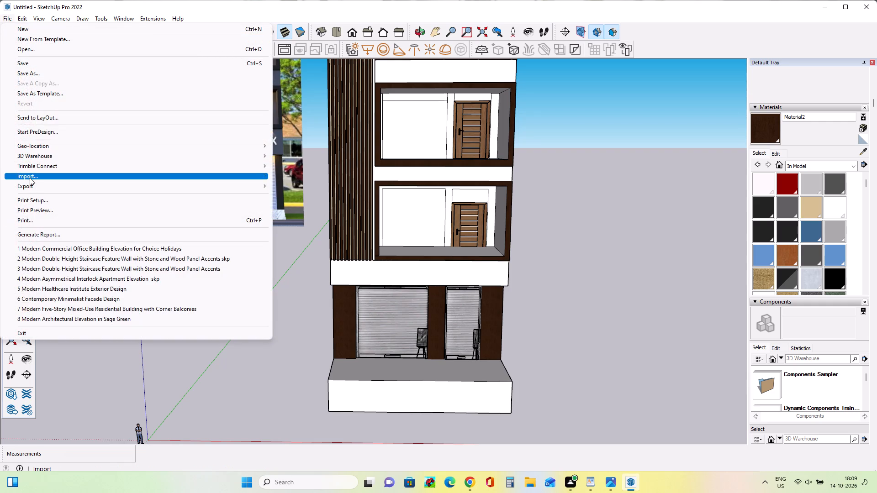
{"action": "left_click", "coordinate": [30, 178]}
{"action": "left_click", "coordinate": [396, 207]}
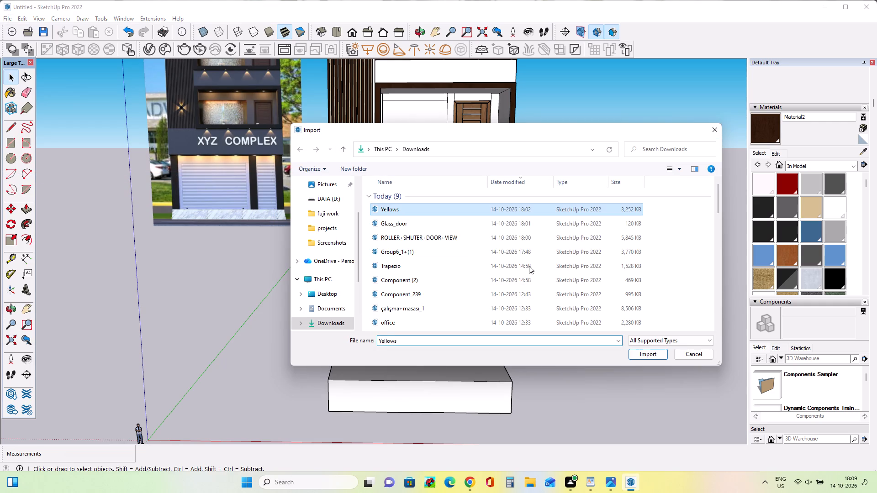
{"action": "left_click", "coordinate": [641, 352]}
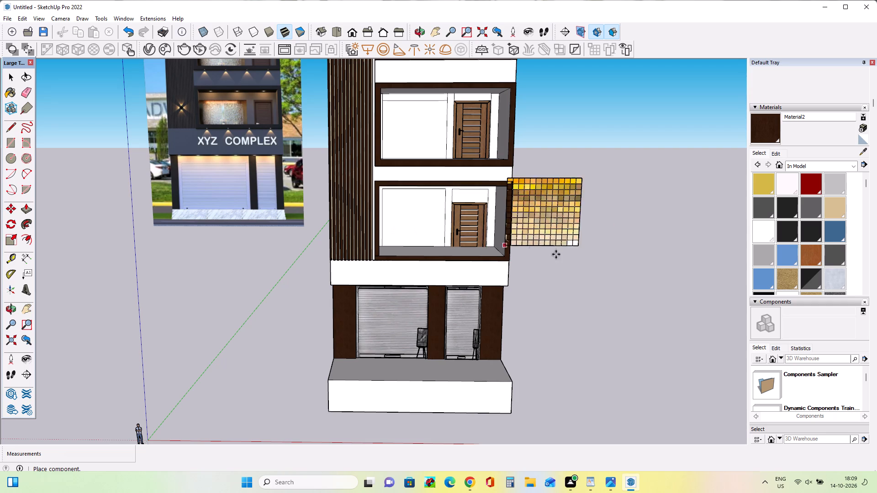
{"action": "left_click", "coordinate": [597, 258]}
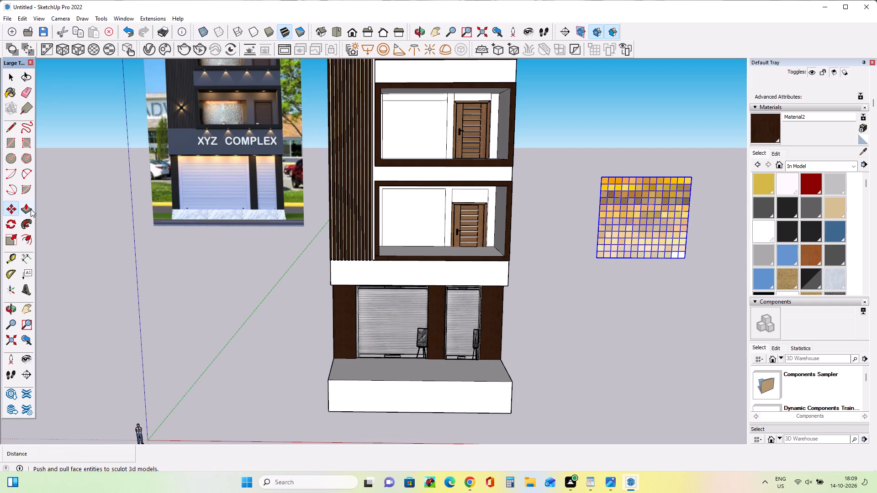
Push the blank wall panel beside the door in the lowest balcony back about 23' to form a recess.
{"action": "left_click", "coordinate": [30, 210]}
{"action": "left_click", "coordinate": [402, 224]}
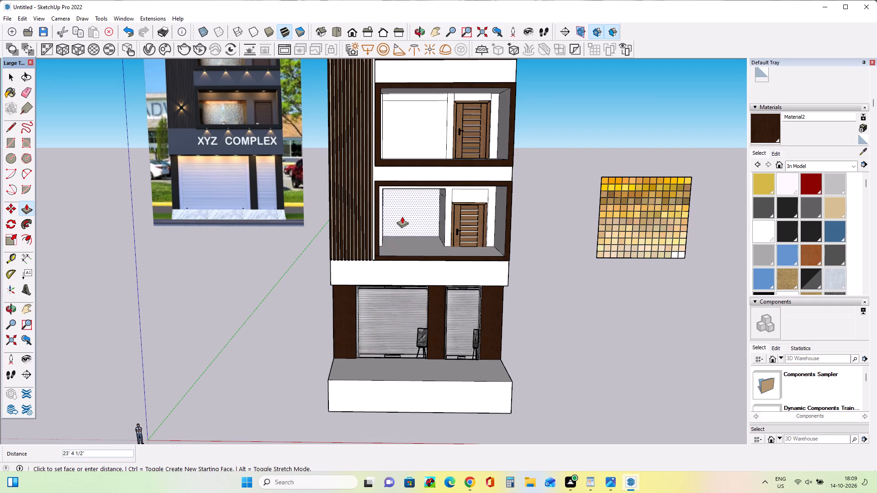
{"action": "left_click", "coordinate": [403, 220]}
Push the blank wall panel beside the door in the second balcony back about 22' 8" to form a recess.
{"action": "left_click", "coordinate": [405, 134]}
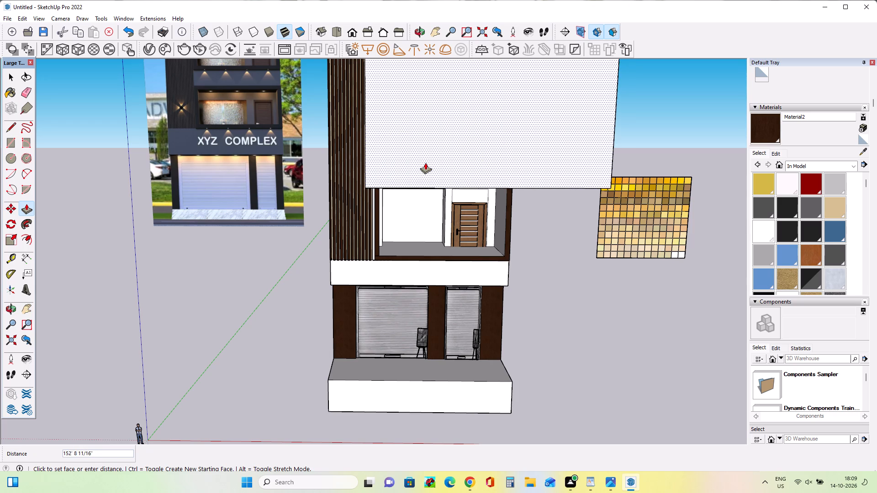
{"action": "key", "text": "Escape"}
{"action": "left_click", "coordinate": [419, 142]}
{"action": "left_click", "coordinate": [418, 133]}
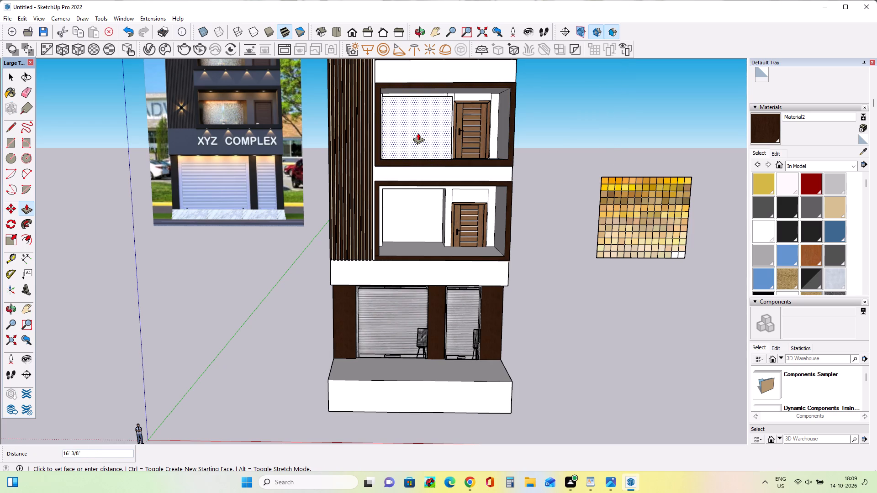
{"action": "scroll", "coordinate": [418, 137], "scroll_direction": "up", "scroll_amount": 7}
{"action": "middle_click_drag", "start_coordinate": [418, 145], "coordinate": [417, 186]}
{"action": "left_click", "coordinate": [411, 172]}
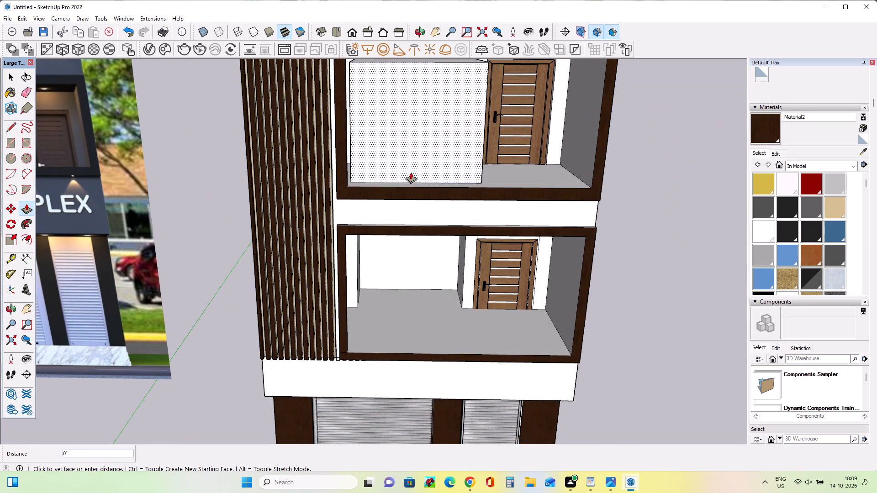
{"action": "left_click", "coordinate": [406, 148]}
Push the blank wall panel beside the door in the third balcony back about 15' 6" to form a recess.
{"action": "scroll", "coordinate": [408, 144], "scroll_direction": "down", "scroll_amount": 9}
{"action": "scroll", "coordinate": [408, 144], "scroll_direction": "up", "scroll_amount": 1}
{"action": "scroll", "coordinate": [408, 144], "scroll_direction": "down", "scroll_amount": 5}
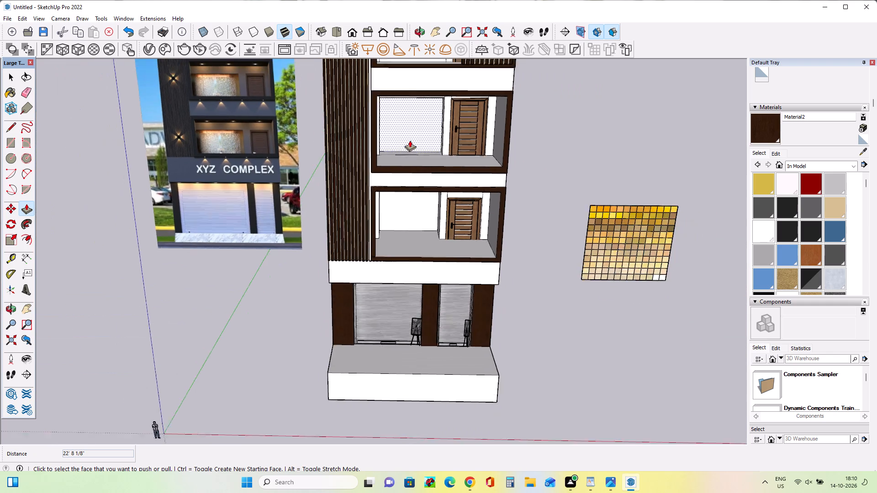
{"action": "scroll", "coordinate": [410, 140], "scroll_direction": "down", "scroll_amount": 2}
{"action": "scroll", "coordinate": [422, 74], "scroll_direction": "up", "scroll_amount": 4}
{"action": "left_click", "coordinate": [423, 68]}
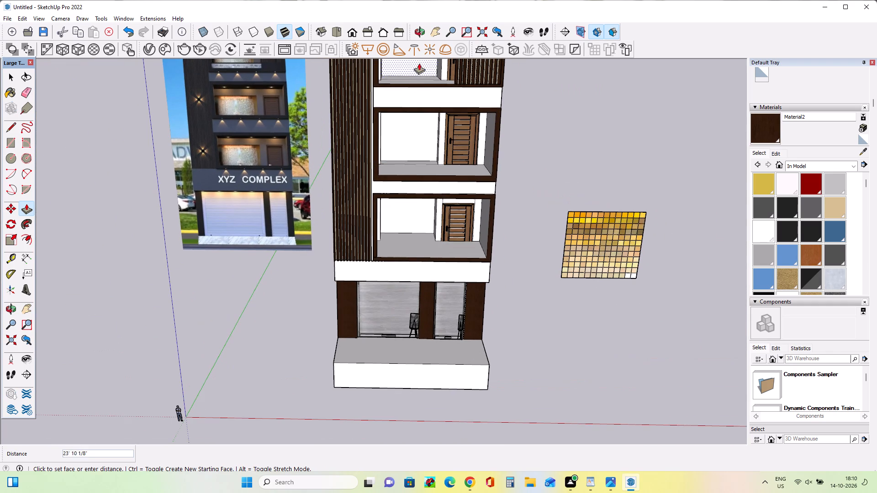
{"action": "left_click", "coordinate": [419, 68]}
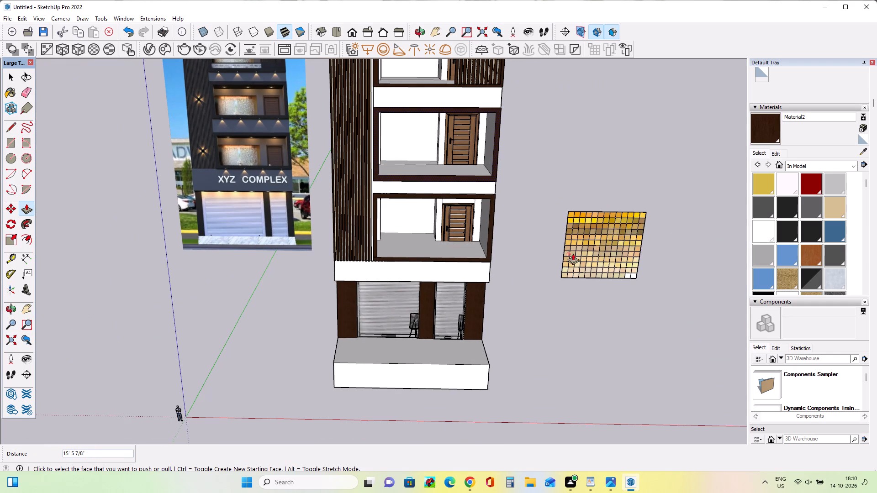
Move the yellow tile panel about 63' 7 3/8" by its bottom corner to the lowest balcony's wall beside the door.
{"action": "left_click", "coordinate": [10, 76]}
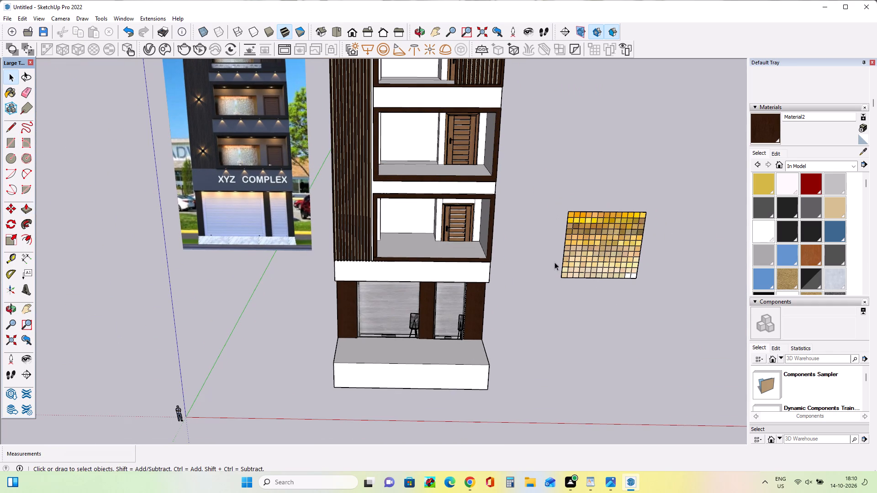
{"action": "left_click", "coordinate": [575, 268]}
{"action": "left_click", "coordinate": [5, 211]}
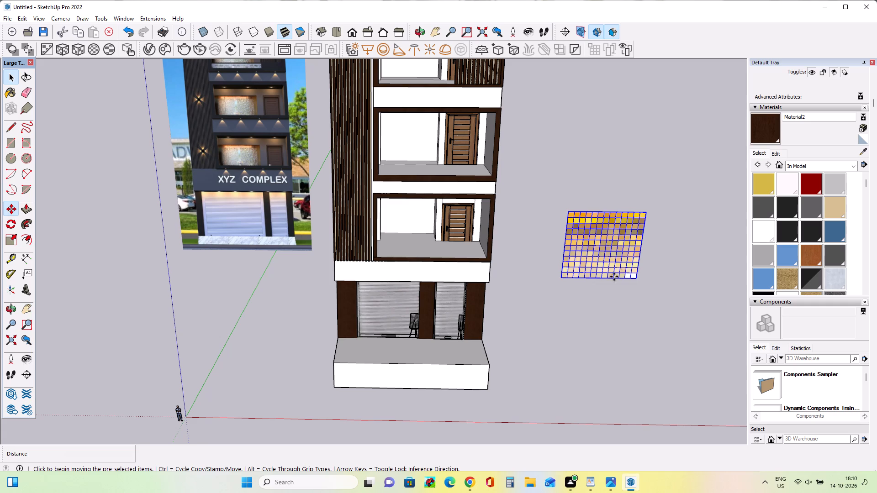
{"action": "left_click", "coordinate": [565, 281]}
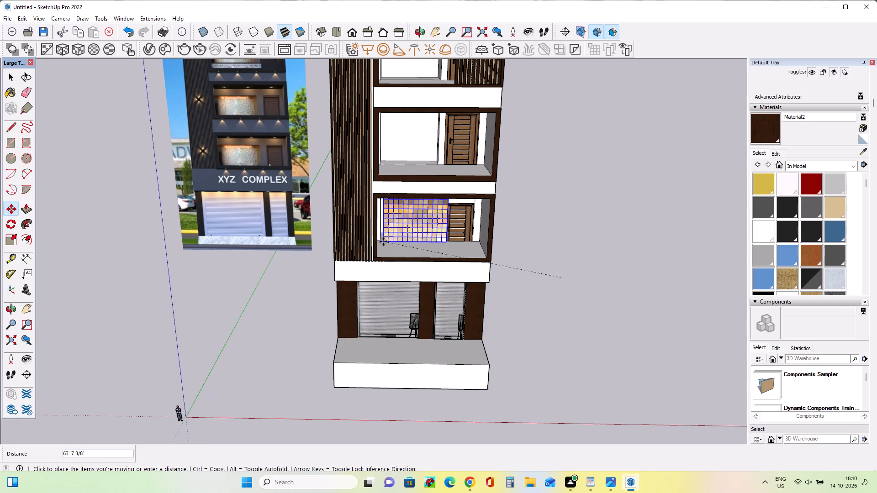
{"action": "left_click", "coordinate": [383, 241]}
Scale the tile panel down uniformly from its bottom corner by about 0.99, followed by about 0.96.
{"action": "scroll", "coordinate": [387, 253], "scroll_direction": "down", "scroll_amount": 1}
{"action": "scroll", "coordinate": [387, 253], "scroll_direction": "up", "scroll_amount": 13}
{"action": "scroll", "coordinate": [387, 236], "scroll_direction": "down", "scroll_amount": 1}
{"action": "scroll", "coordinate": [387, 236], "scroll_direction": "up", "scroll_amount": 3}
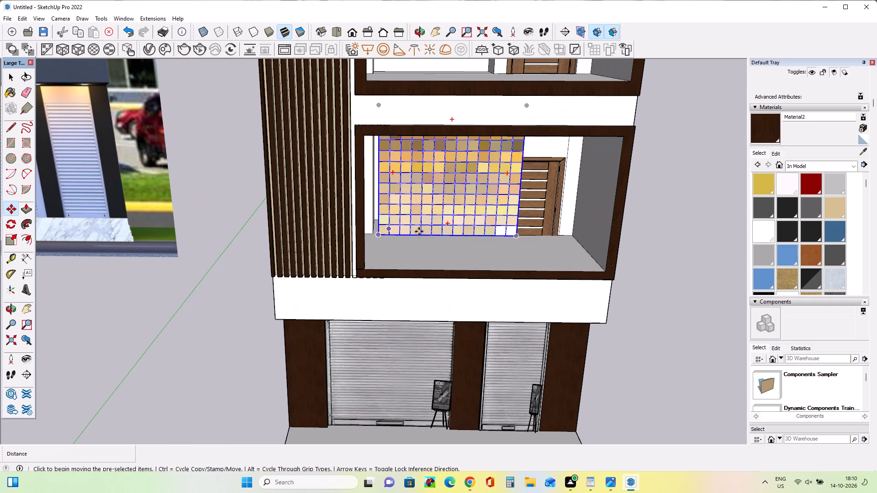
{"action": "left_click", "coordinate": [8, 242]}
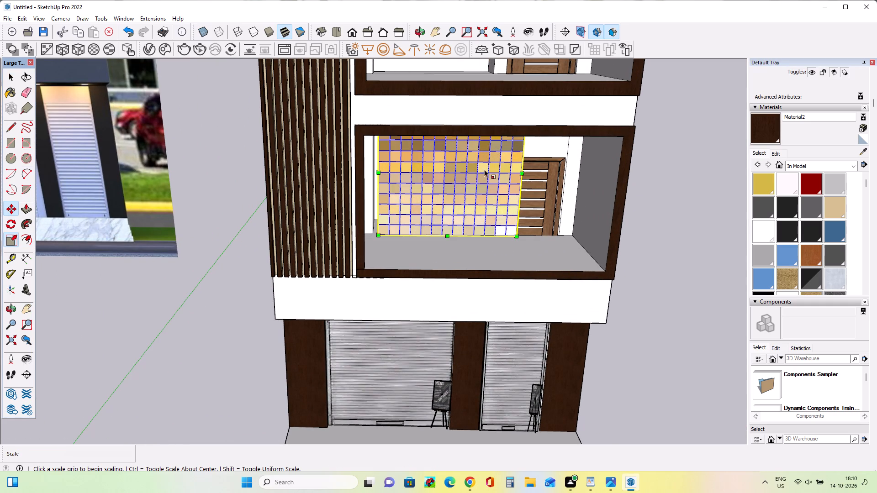
{"action": "middle_click_drag", "start_coordinate": [534, 170], "coordinate": [511, 79]}
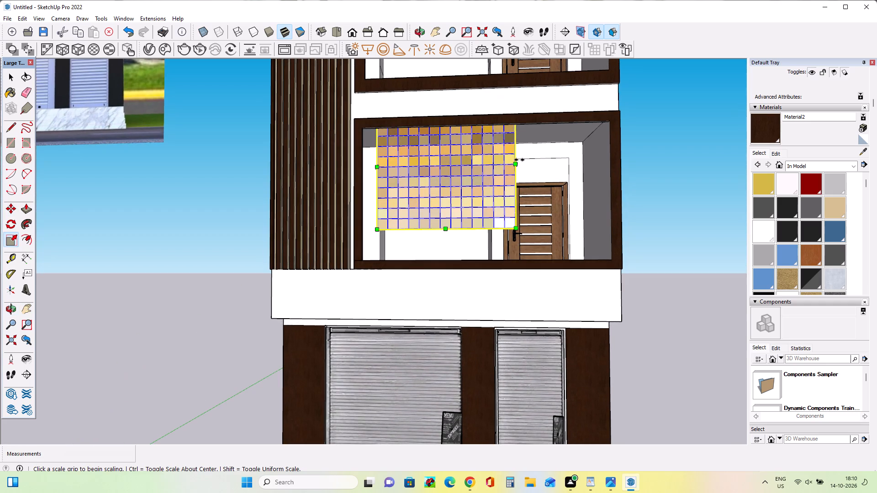
{"action": "left_click_drag", "start_coordinate": [518, 230], "coordinate": [515, 226]}
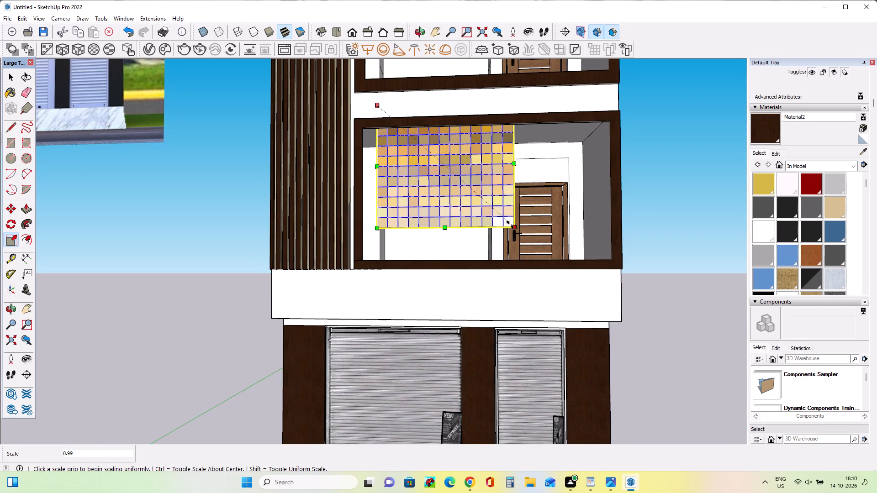
{"action": "left_click", "coordinate": [511, 225]}
{"action": "left_click", "coordinate": [509, 222]}
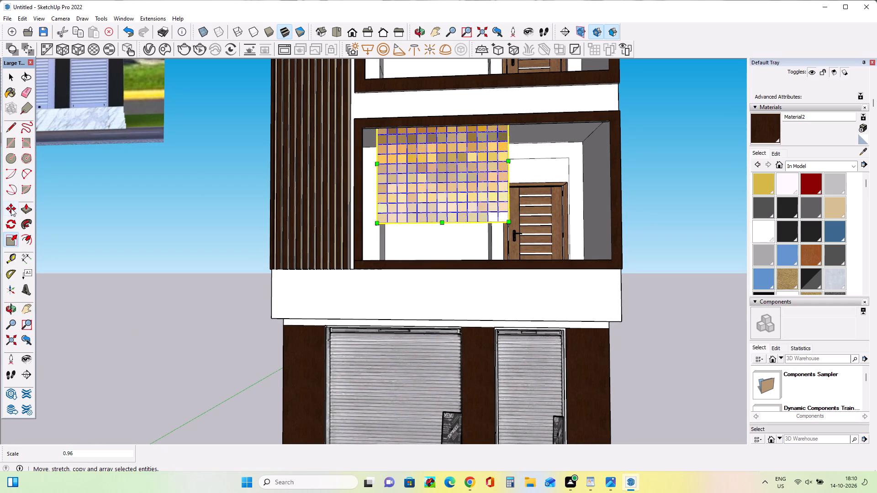
Move the tile panel about 26' 10" by its bottom corner into the lowest balcony's wall recess.
{"action": "left_click", "coordinate": [11, 208]}
{"action": "left_click", "coordinate": [380, 224]}
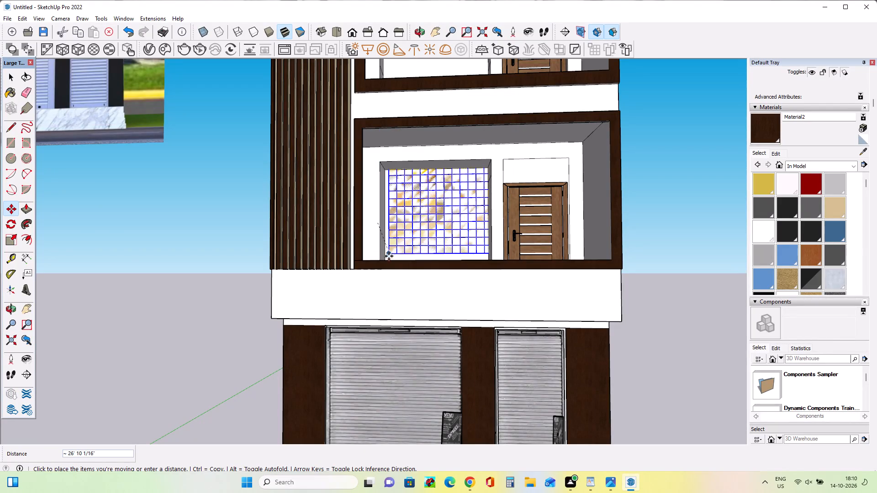
{"action": "left_click", "coordinate": [389, 257]}
Move the tile panel about 1' 5" down onto the floor of the lowest balcony's recess.
{"action": "middle_click_drag", "start_coordinate": [411, 247], "coordinate": [438, 285]}
{"action": "middle_click_drag", "start_coordinate": [444, 290], "coordinate": [462, 317]}
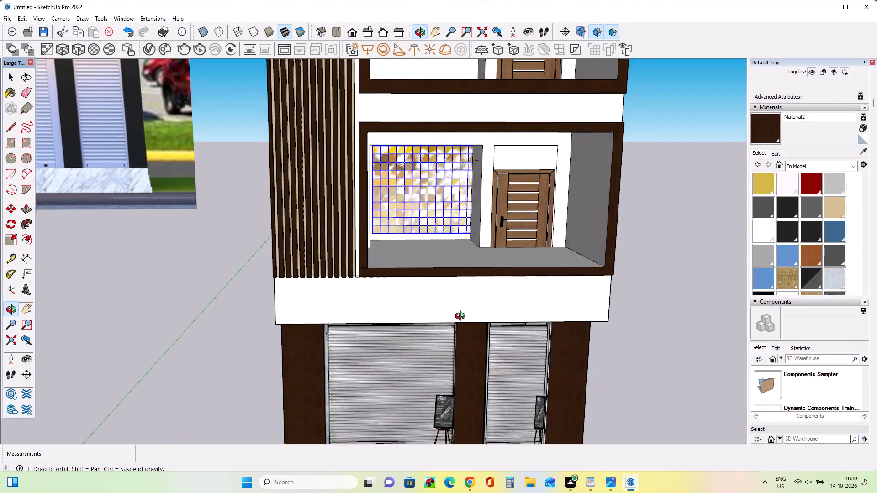
{"action": "middle_click_drag", "start_coordinate": [462, 317], "coordinate": [463, 321]}
{"action": "scroll", "coordinate": [405, 236], "scroll_direction": "up", "scroll_amount": 4}
{"action": "left_click", "coordinate": [407, 224]}
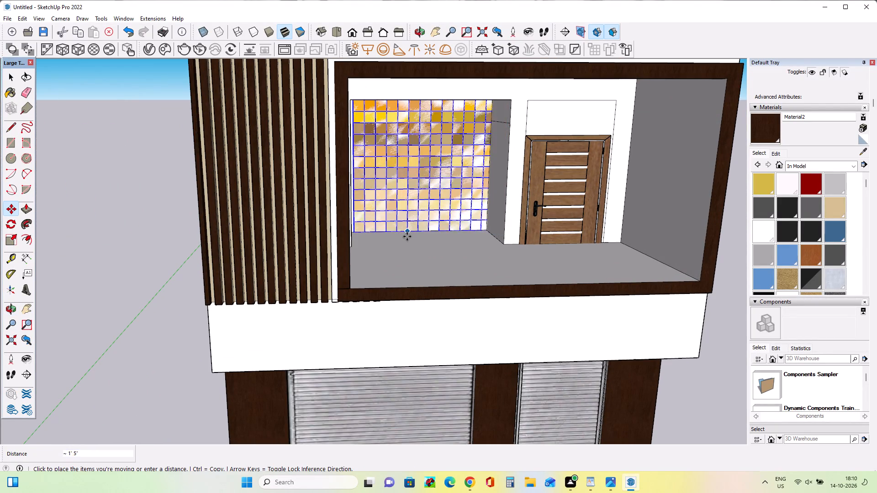
{"action": "left_click", "coordinate": [403, 236]}
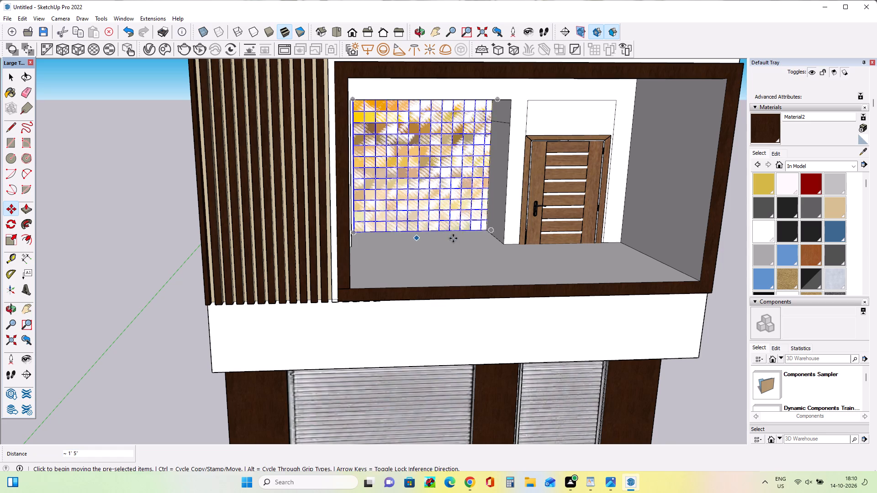
Move the tile panel about 2' 9 5/8" by its bottom corner along the recess's side wall.
{"action": "middle_click_drag", "start_coordinate": [453, 238], "coordinate": [341, 254]}
{"action": "left_click", "coordinate": [422, 224]}
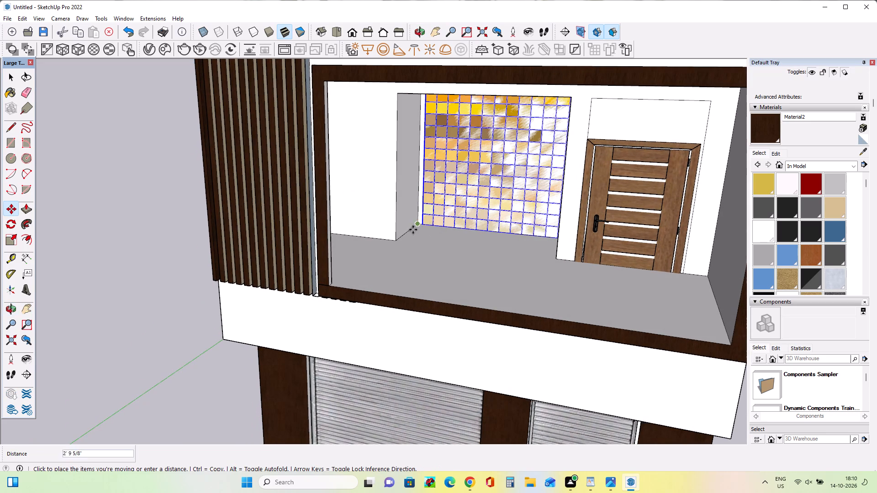
{"action": "left_click", "coordinate": [412, 230]}
Copy the tile panel about 30' 1 1/2" up to the second balcony's wall beside the door.
{"action": "middle_click_drag", "start_coordinate": [401, 280], "coordinate": [466, 243]}
{"action": "scroll", "coordinate": [466, 243], "scroll_direction": "down", "scroll_amount": 15}
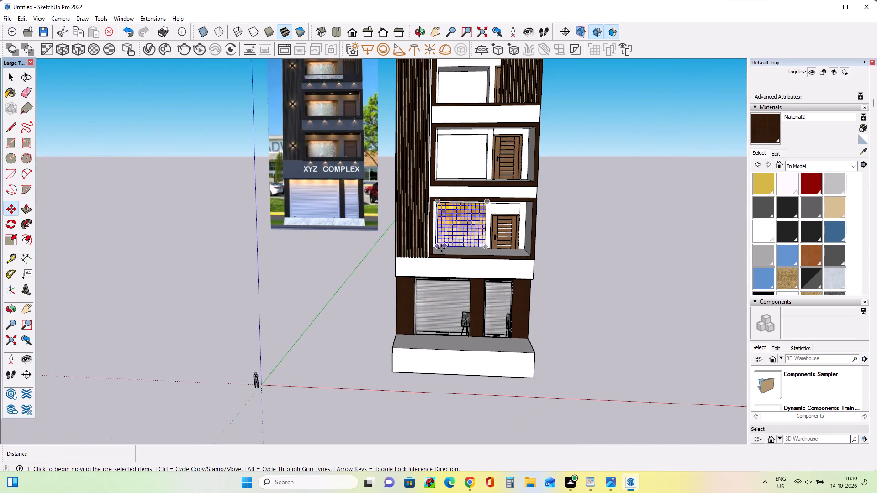
{"action": "left_click", "coordinate": [441, 248]}
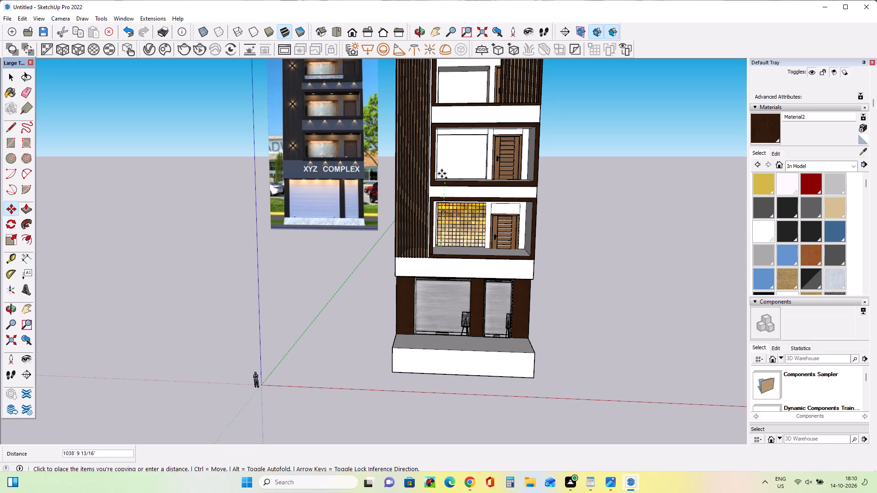
{"action": "left_click", "coordinate": [441, 177]}
Move the copied tile panel about 5' 2 7/16" by its bottom corner into the second balcony's recess.
{"action": "middle_click_drag", "start_coordinate": [490, 168], "coordinate": [486, 171]}
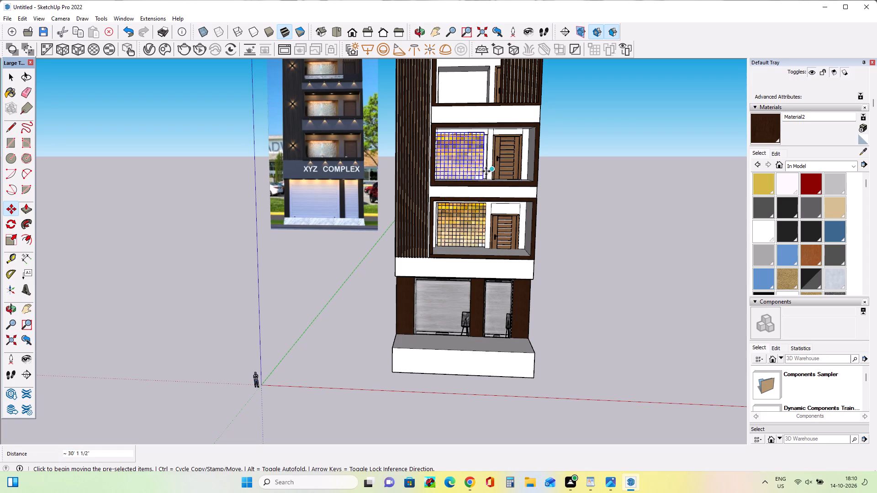
{"action": "middle_click_drag", "start_coordinate": [486, 171], "coordinate": [407, 252]}
{"action": "scroll", "coordinate": [493, 171], "scroll_direction": "up", "scroll_amount": 4}
{"action": "middle_click_drag", "start_coordinate": [485, 197], "coordinate": [482, 193]}
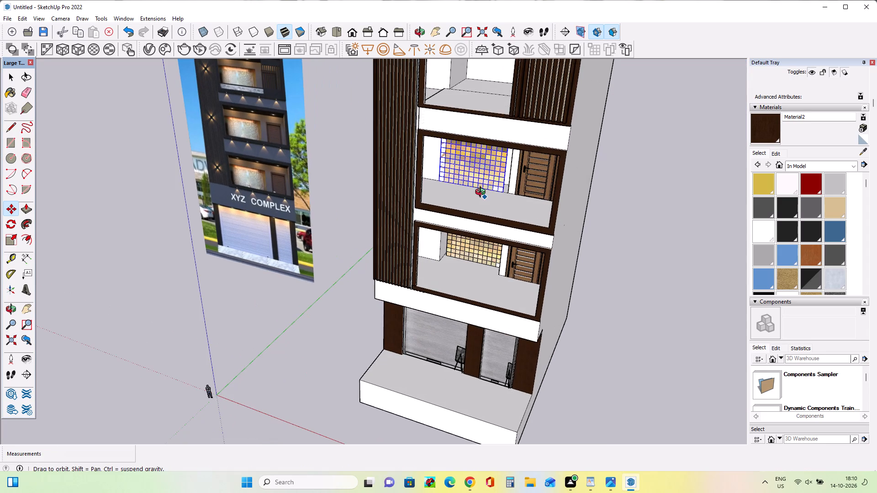
{"action": "middle_click_drag", "start_coordinate": [482, 193], "coordinate": [481, 131]}
{"action": "scroll", "coordinate": [499, 194], "scroll_direction": "up", "scroll_amount": 10}
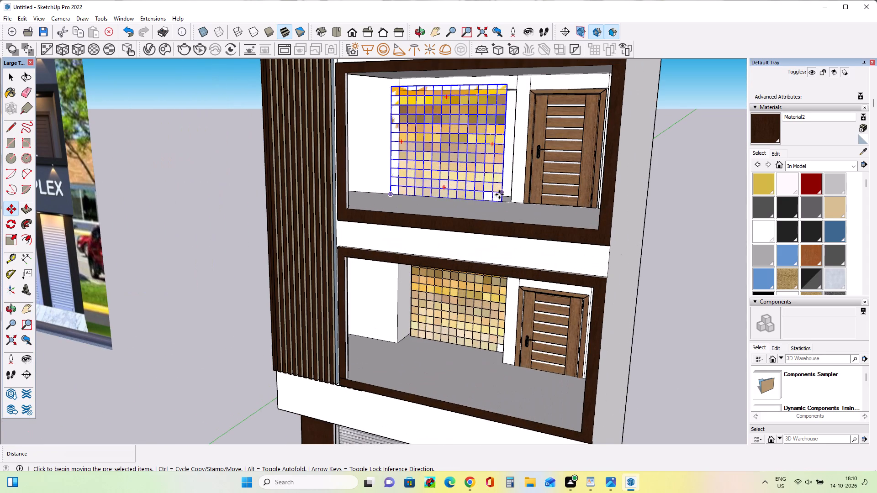
{"action": "left_click", "coordinate": [501, 203]}
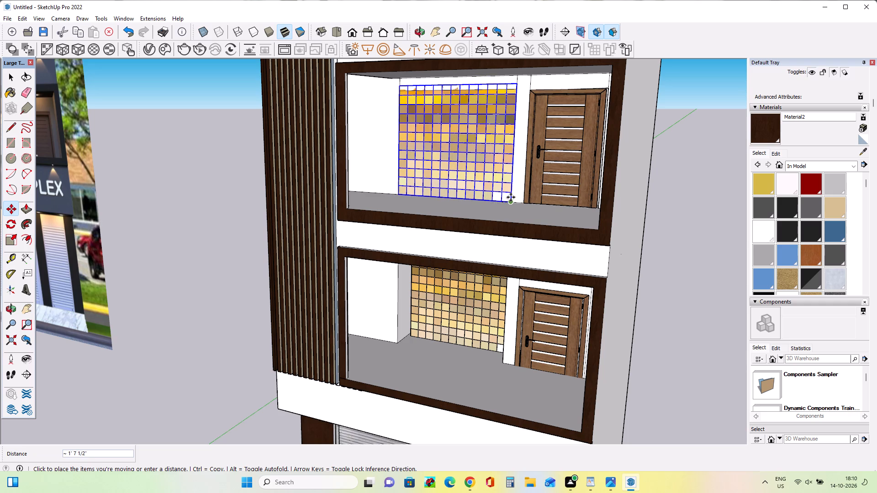
{"action": "scroll", "coordinate": [511, 197], "scroll_direction": "up", "scroll_amount": 9}
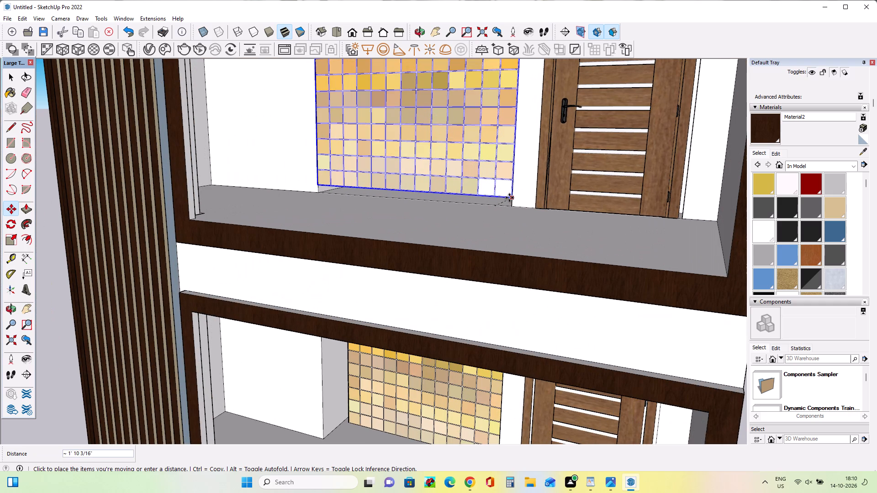
{"action": "middle_click_drag", "start_coordinate": [504, 201], "coordinate": [542, 201]}
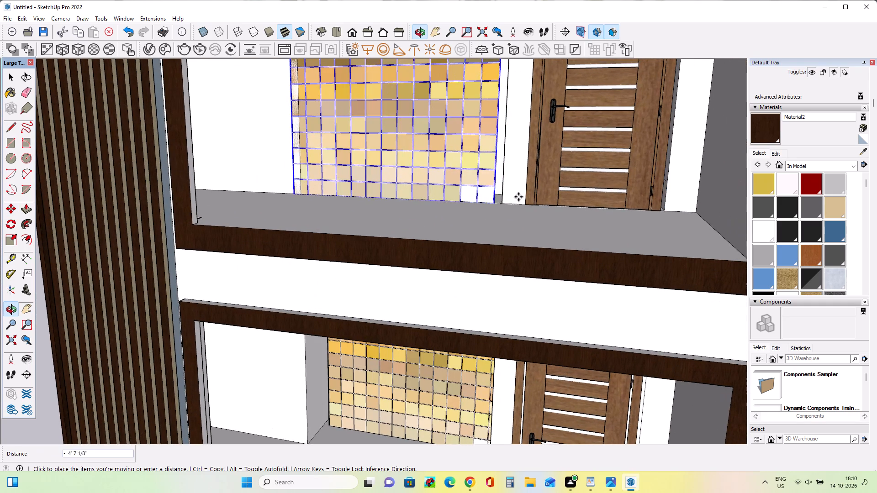
{"action": "left_click", "coordinate": [494, 198]}
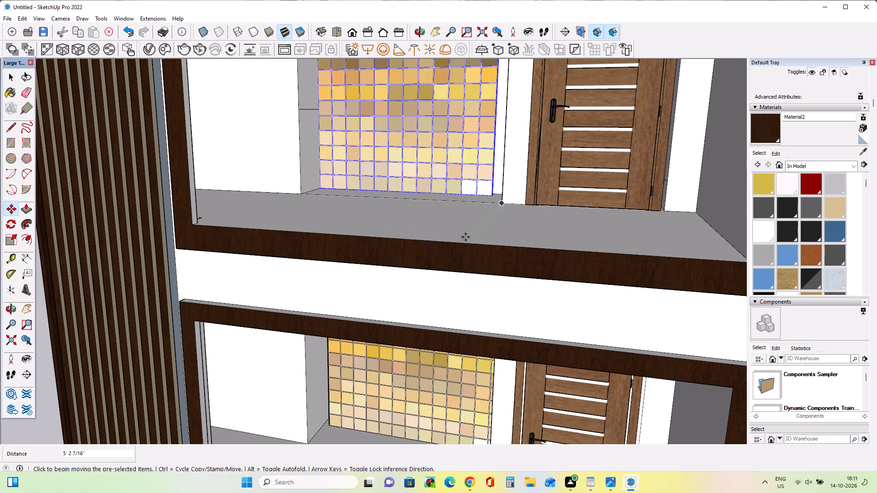
Move the copied tile panel about 1' 10 3/4" toward the door side of the second balcony's recess.
{"action": "middle_click_drag", "start_coordinate": [428, 215], "coordinate": [531, 206]}
{"action": "left_click", "coordinate": [443, 194]}
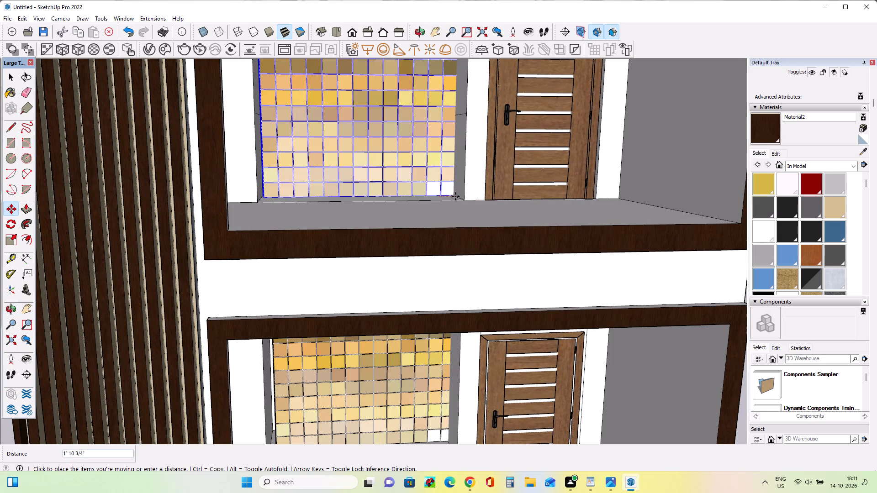
{"action": "left_click", "coordinate": [455, 196]}
{"action": "scroll", "coordinate": [398, 226], "scroll_direction": "down", "scroll_amount": 12}
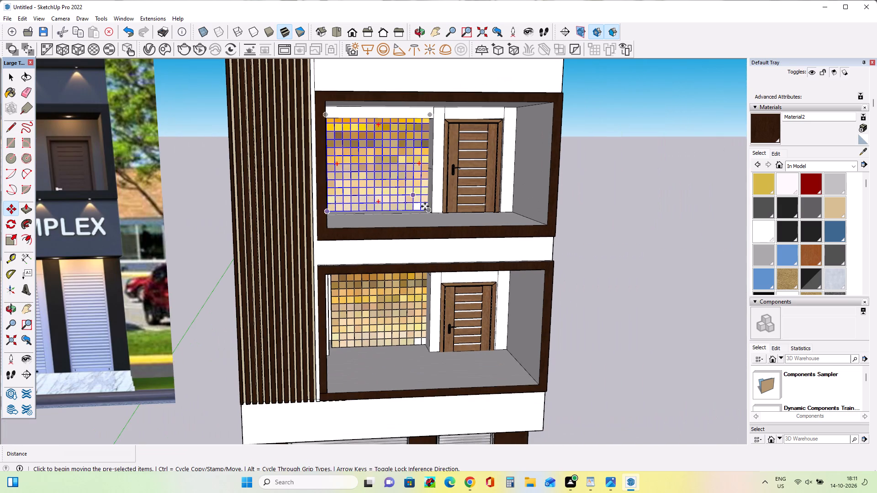
Copy the tile panel about 35' 9 1/16" from the second balcony up to the third balcony.
{"action": "scroll", "coordinate": [426, 220], "scroll_direction": "down", "scroll_amount": 5}
{"action": "left_click", "coordinate": [427, 213]}
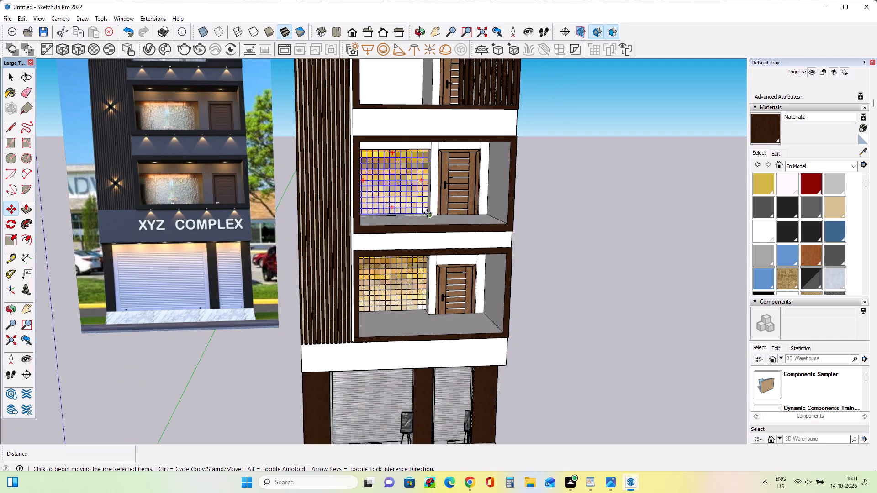
{"action": "left_click", "coordinate": [442, 105]}
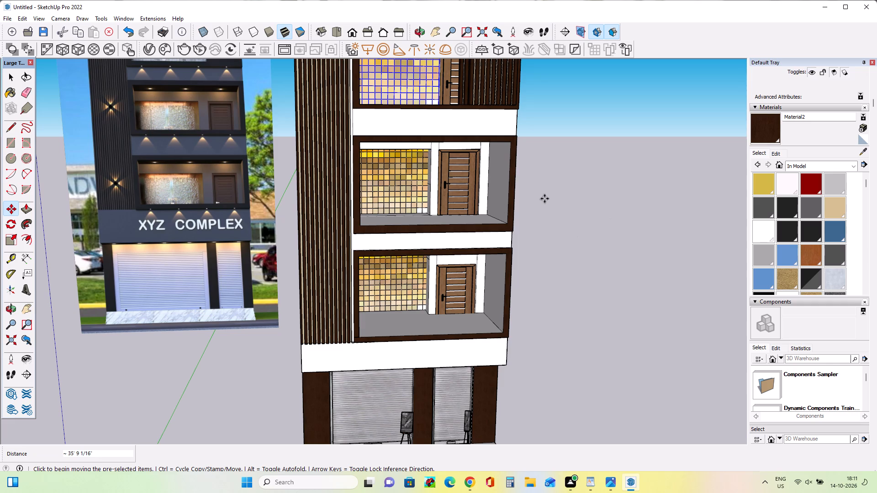
Move the copied tile panel about 14' 3" by its door-side bottom corner to the third balcony's recess opening.
{"action": "scroll", "coordinate": [459, 224], "scroll_direction": "down", "scroll_amount": 6}
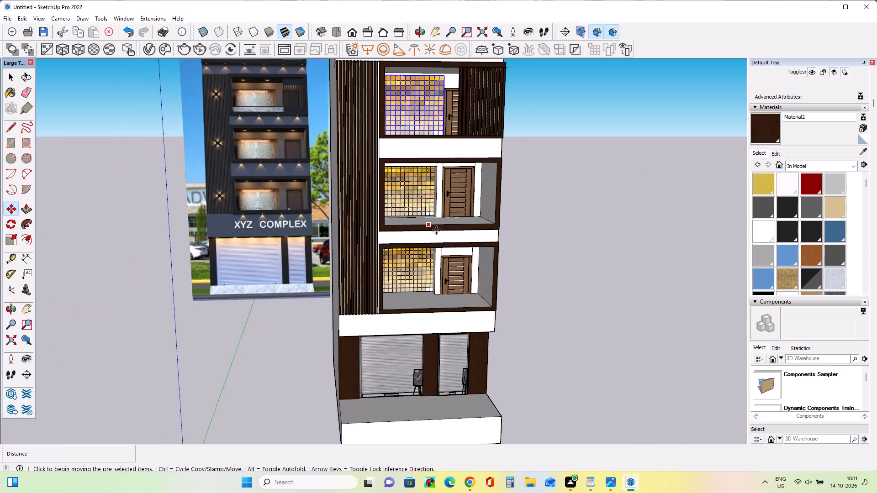
{"action": "middle_click_drag", "start_coordinate": [538, 236], "coordinate": [469, 240]}
{"action": "scroll", "coordinate": [440, 110], "scroll_direction": "up", "scroll_amount": 3}
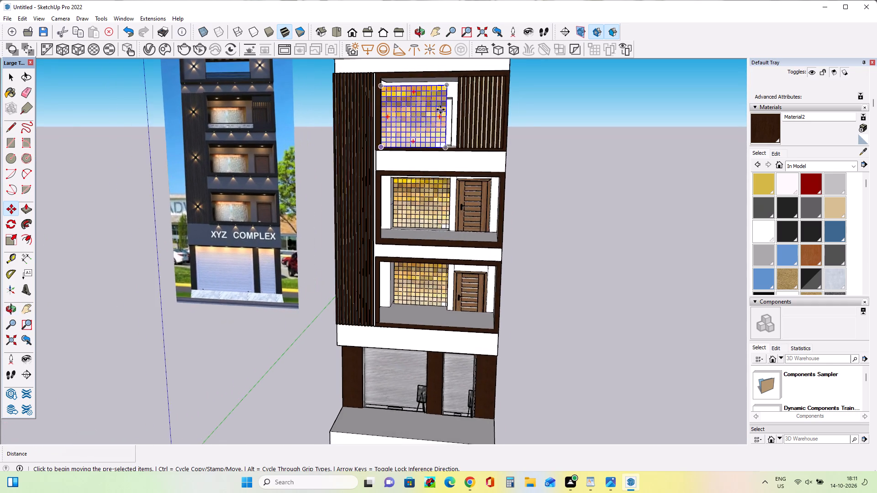
{"action": "scroll", "coordinate": [440, 110], "scroll_direction": "up", "scroll_amount": 2}
{"action": "scroll", "coordinate": [440, 110], "scroll_direction": "down", "scroll_amount": 1}
{"action": "scroll", "coordinate": [440, 110], "scroll_direction": "up", "scroll_amount": 2}
{"action": "left_click", "coordinate": [448, 159]}
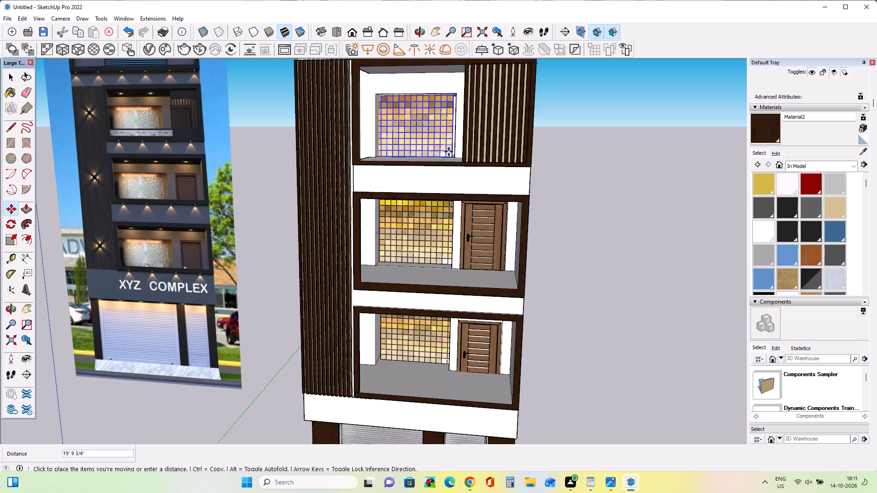
{"action": "left_click", "coordinate": [455, 157]}
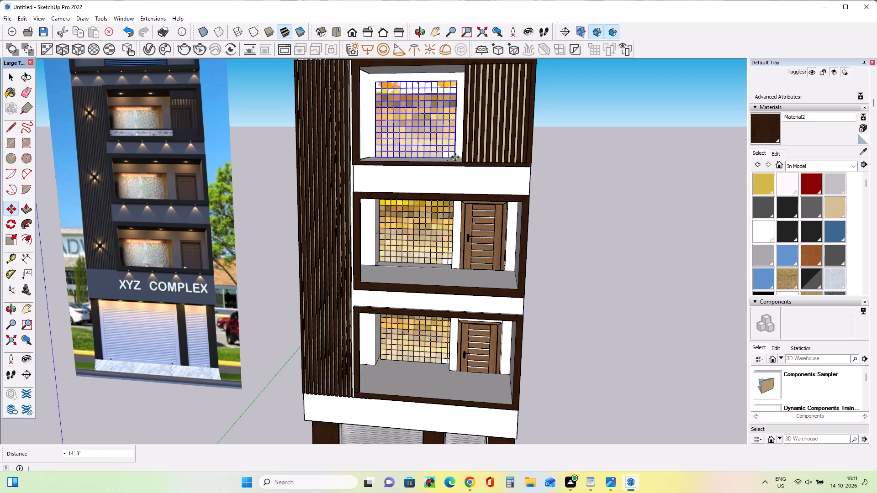
Move the third balcony's tile panel about 9' 10 1/2" by its other bottom corner to the recess's inner back corner.
{"action": "scroll", "coordinate": [426, 145], "scroll_direction": "up", "scroll_amount": 12}
{"action": "scroll", "coordinate": [425, 145], "scroll_direction": "down", "scroll_amount": 1}
{"action": "scroll", "coordinate": [425, 145], "scroll_direction": "up", "scroll_amount": 1}
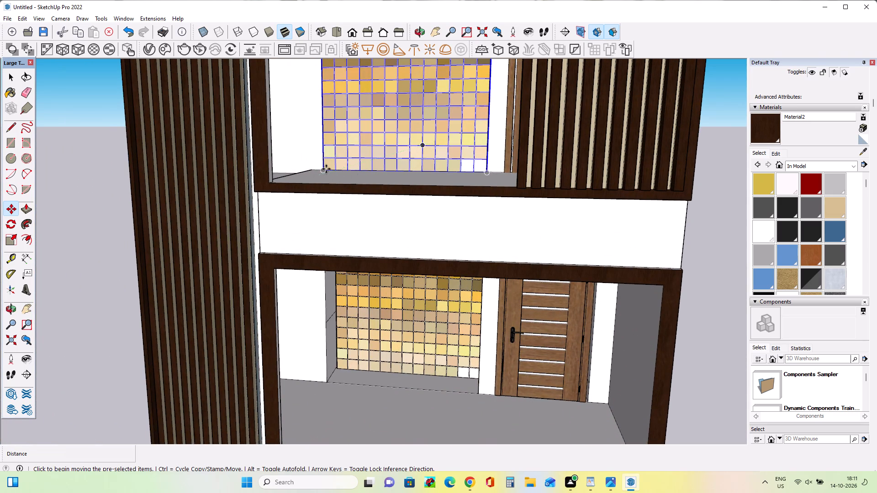
{"action": "left_click", "coordinate": [326, 169]}
{"action": "left_click", "coordinate": [340, 162]}
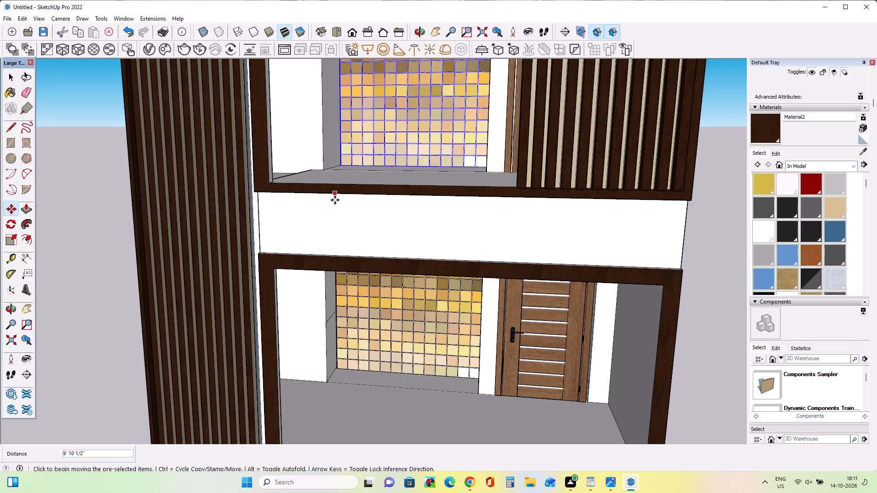
Import the Glass_door model from Downloads and place it at the third balcony.
{"action": "scroll", "coordinate": [335, 200], "scroll_direction": "down", "scroll_amount": 12}
{"action": "middle_click_drag", "start_coordinate": [453, 203], "coordinate": [471, 187]}
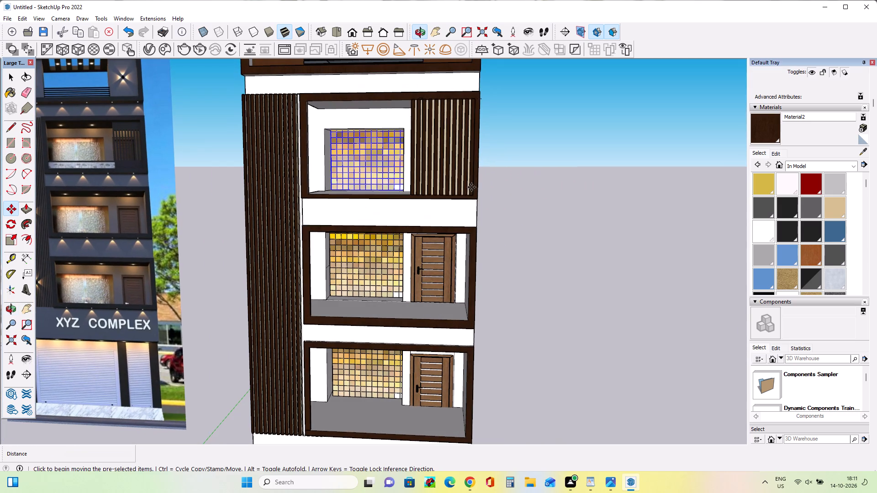
{"action": "left_click", "coordinate": [0, 24]}
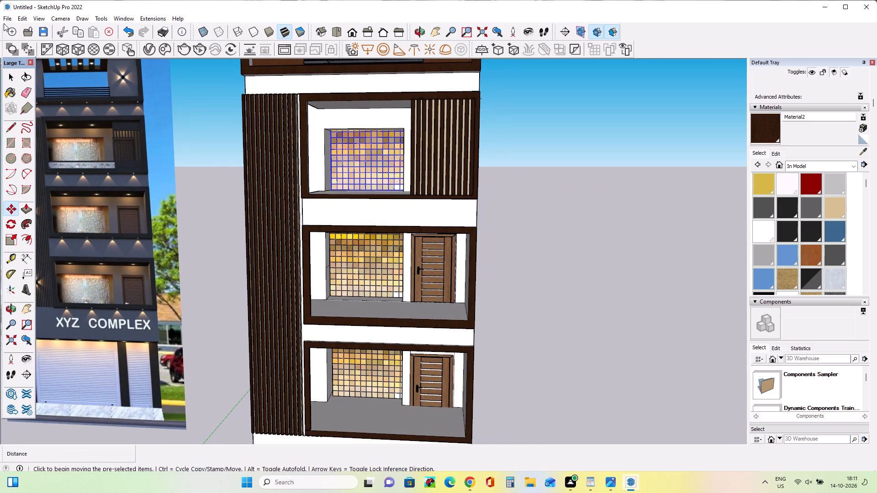
{"action": "left_click", "coordinate": [4, 23]}
{"action": "left_click", "coordinate": [6, 18]}
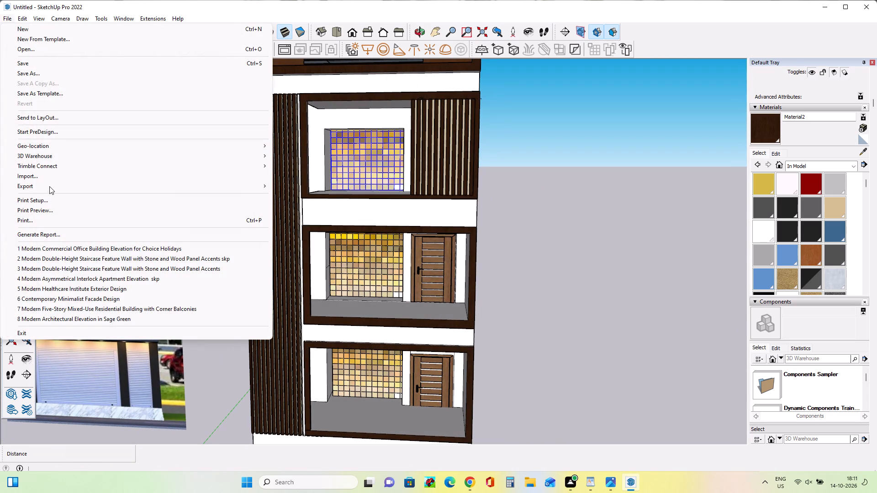
{"action": "left_click", "coordinate": [50, 176]}
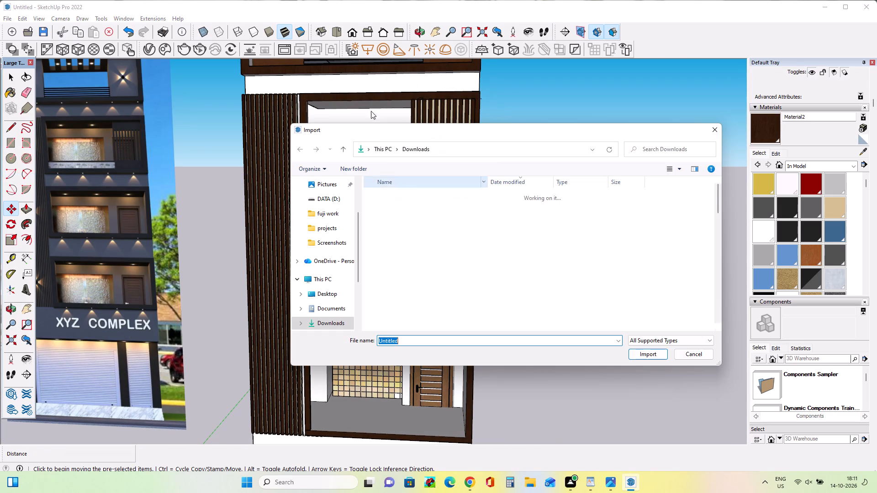
{"action": "left_click", "coordinate": [413, 221]}
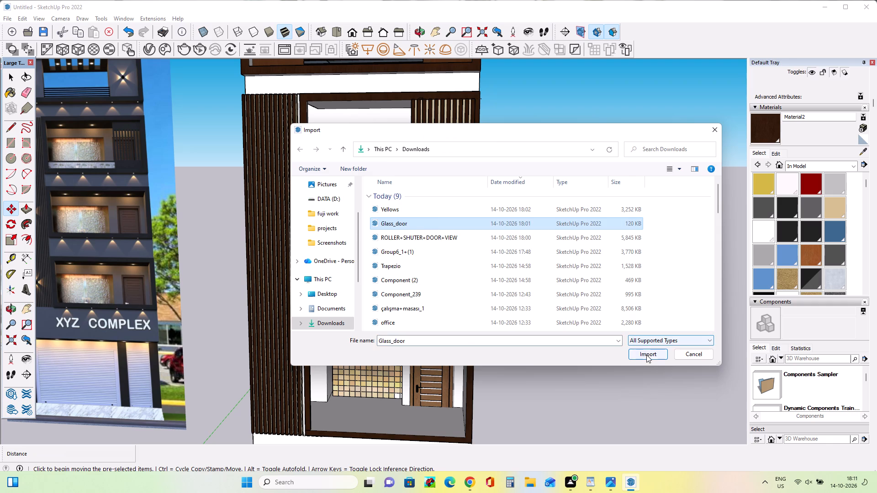
{"action": "left_click", "coordinate": [646, 357]}
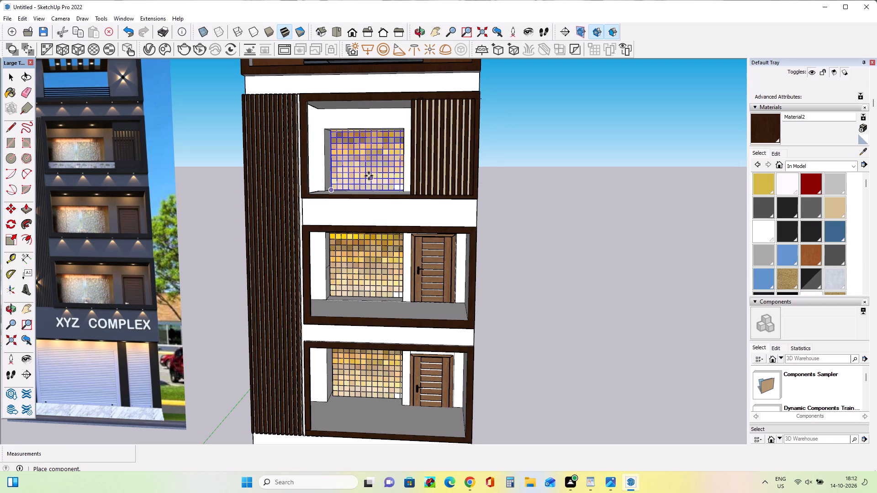
{"action": "left_click", "coordinate": [323, 194]}
Move the glass door about 21' 1 1/4" by its bottom corner to the bottom corner of the third balcony's recess opening.
{"action": "scroll", "coordinate": [347, 178], "scroll_direction": "up", "scroll_amount": 5}
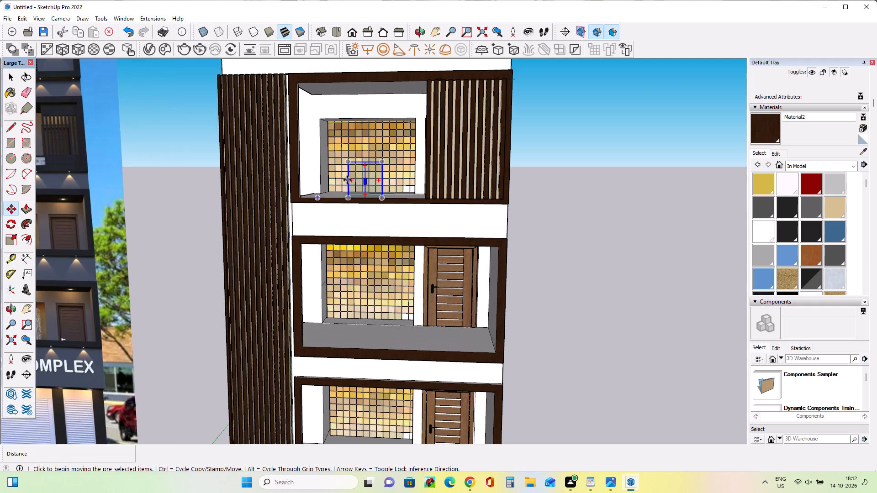
{"action": "scroll", "coordinate": [348, 180], "scroll_direction": "down", "scroll_amount": 1}
{"action": "scroll", "coordinate": [347, 180], "scroll_direction": "up", "scroll_amount": 3}
{"action": "middle_click_drag", "start_coordinate": [350, 182], "coordinate": [389, 271]}
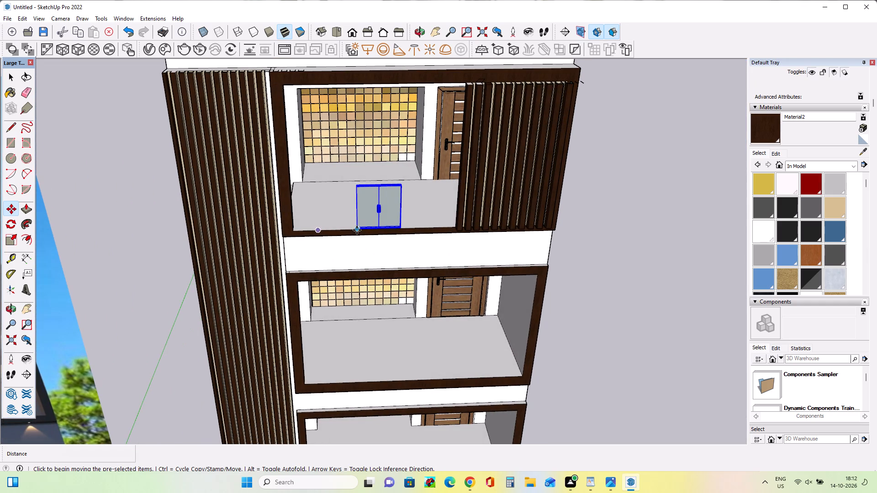
{"action": "left_click", "coordinate": [357, 230]}
{"action": "left_click", "coordinate": [304, 179]}
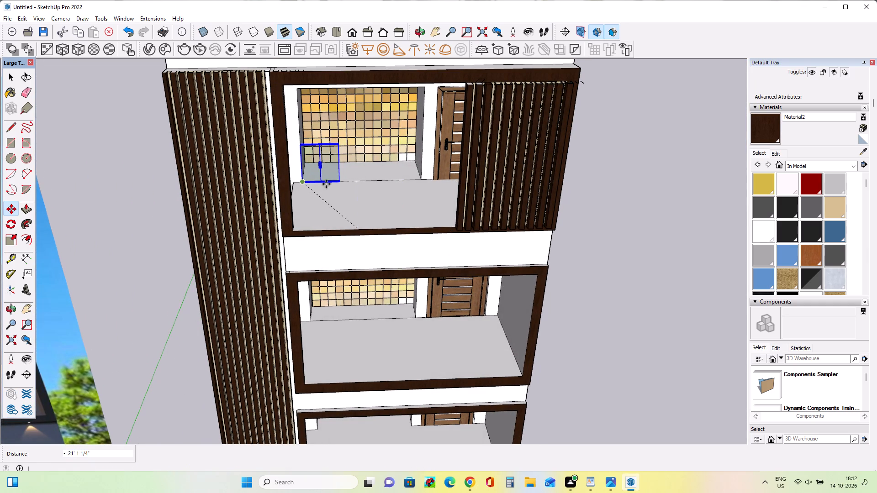
Scale the glass door uniformly by about 2.40 from its corner at the recess opening.
{"action": "middle_click_drag", "start_coordinate": [360, 183], "coordinate": [274, 150]}
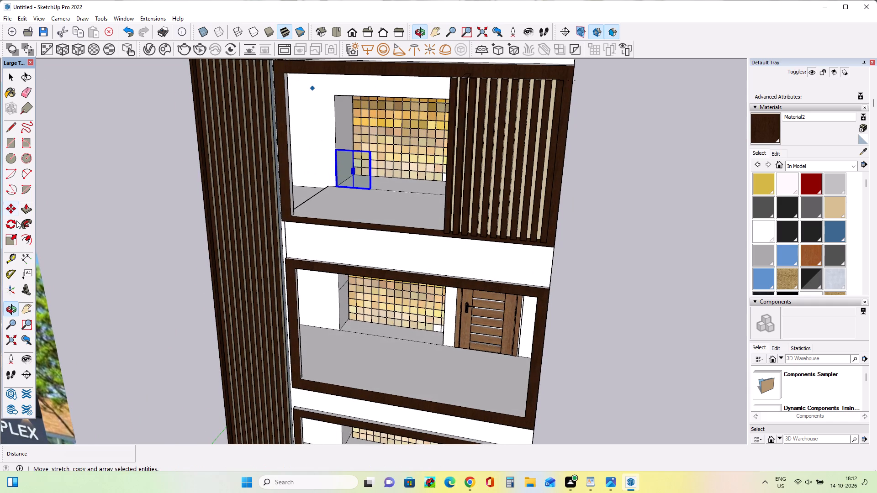
{"action": "left_click", "coordinate": [11, 240]}
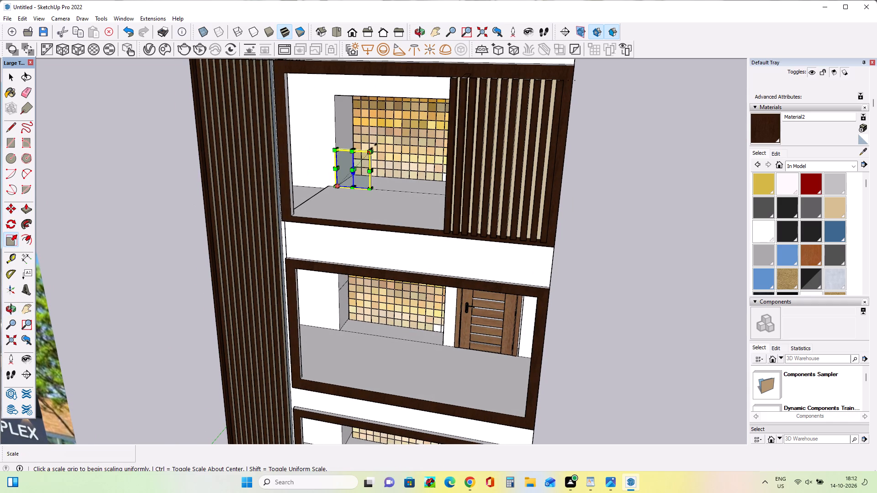
{"action": "left_click", "coordinate": [374, 147]}
{"action": "left_click", "coordinate": [372, 150]}
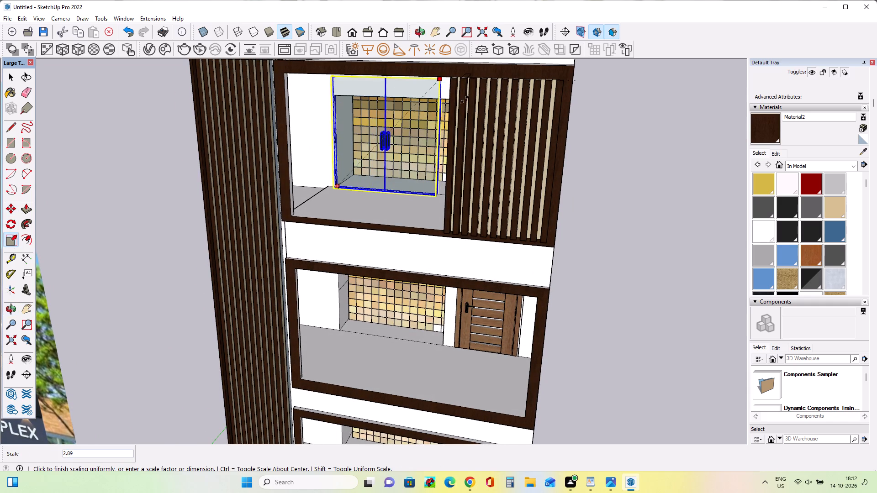
{"action": "left_click", "coordinate": [440, 120]}
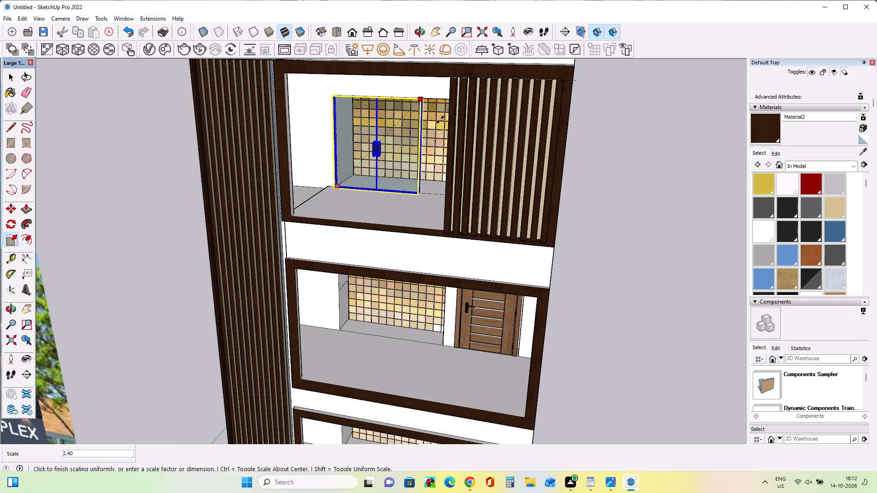
Stretch the glass door's width by about 1.36 along the red axis to the door-side edge of the recess opening.
{"action": "middle_click_drag", "start_coordinate": [398, 187], "coordinate": [404, 166]}
{"action": "scroll", "coordinate": [421, 155], "scroll_direction": "up", "scroll_amount": 8}
{"action": "middle_click_drag", "start_coordinate": [405, 163], "coordinate": [381, 180]}
{"action": "left_click", "coordinate": [421, 147]}
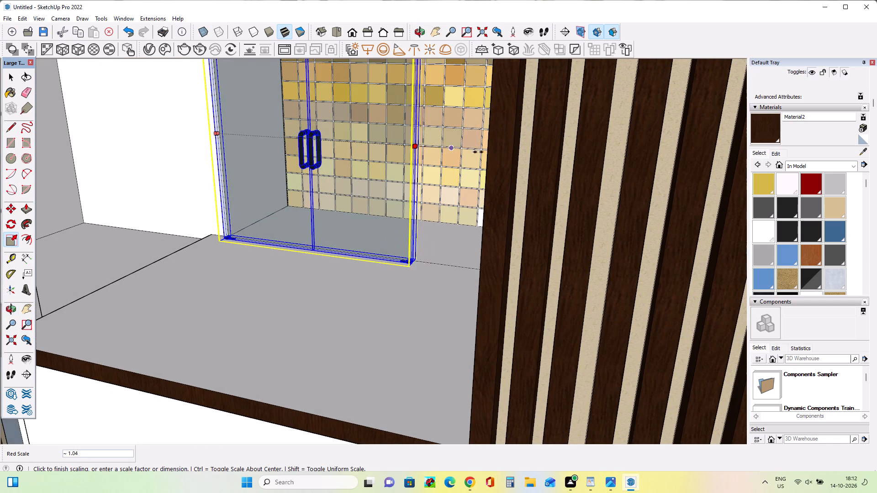
{"action": "middle_click_drag", "start_coordinate": [513, 150], "coordinate": [545, 144]}
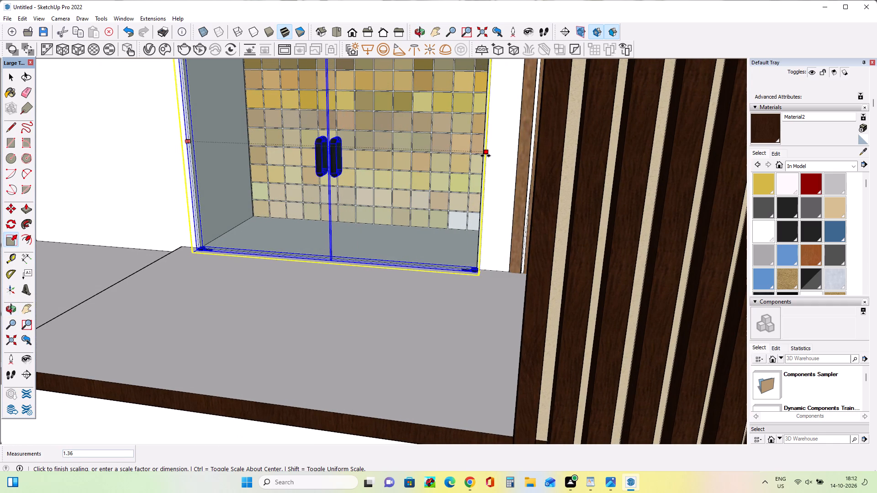
{"action": "left_click", "coordinate": [486, 156]}
Move the glass door by its front bottom corner onto the floor corner of the third balcony's recess opening.
{"action": "middle_click_drag", "start_coordinate": [357, 241], "coordinate": [383, 230]}
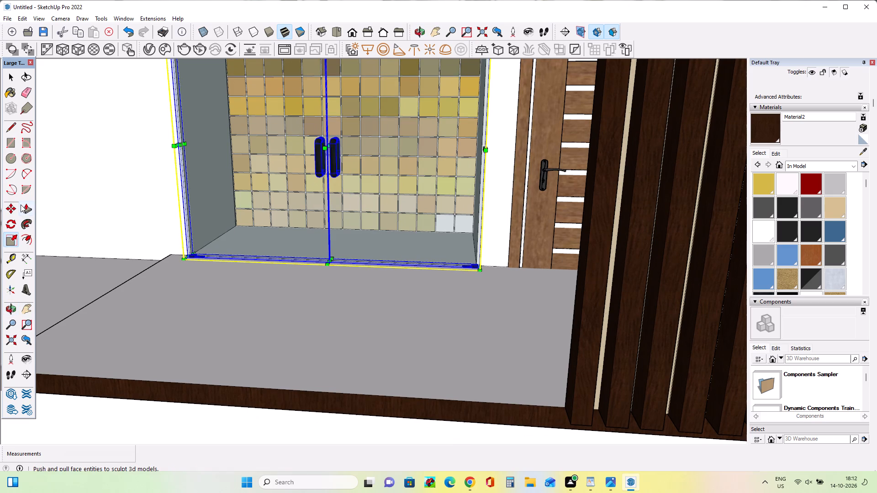
{"action": "left_click", "coordinate": [16, 207]}
{"action": "left_click", "coordinate": [186, 262]}
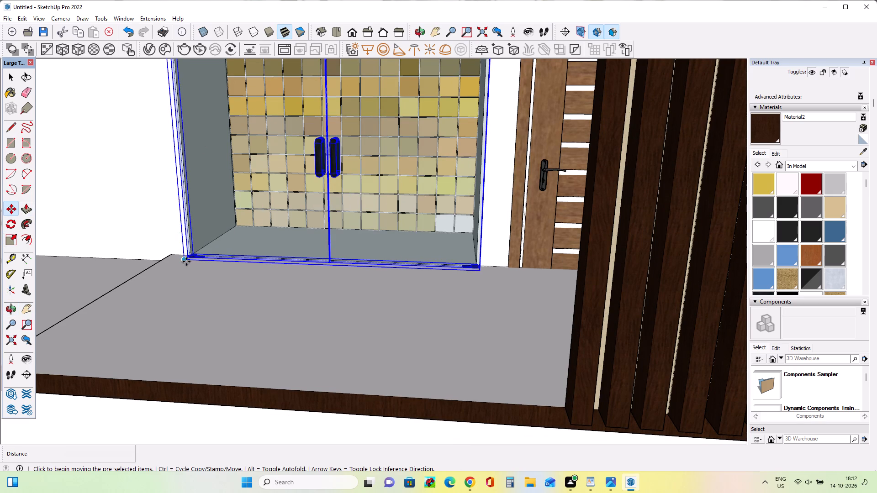
{"action": "left_click", "coordinate": [193, 256]}
Copy the glass door about 30' down to the matching corner of the second balcony's recess opening.
{"action": "scroll", "coordinate": [182, 265], "scroll_direction": "down", "scroll_amount": 4}
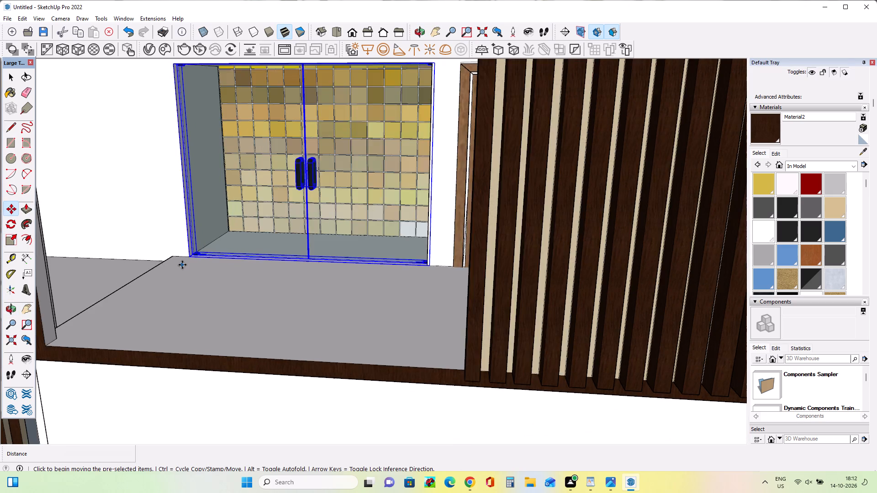
{"action": "scroll", "coordinate": [182, 265], "scroll_direction": "down", "scroll_amount": 4}
{"action": "middle_click_drag", "start_coordinate": [194, 248], "coordinate": [214, 222]}
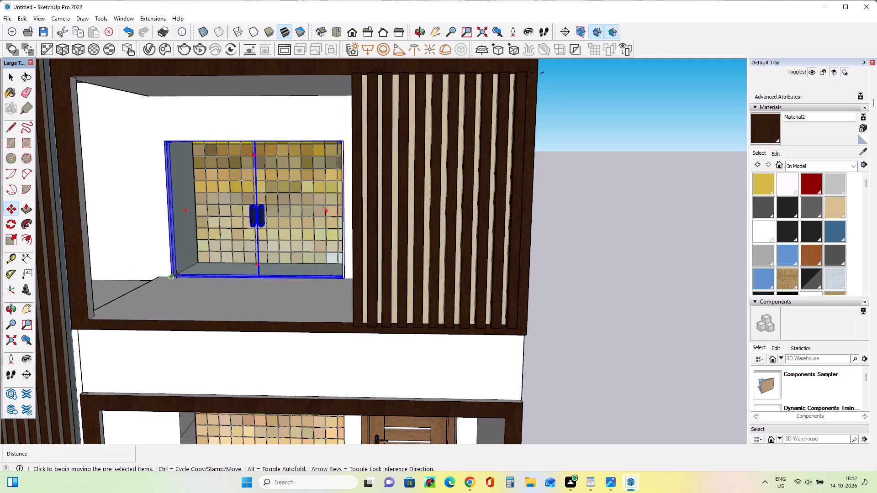
{"action": "left_click", "coordinate": [172, 278]}
{"action": "scroll", "coordinate": [156, 308], "scroll_direction": "down", "scroll_amount": 12}
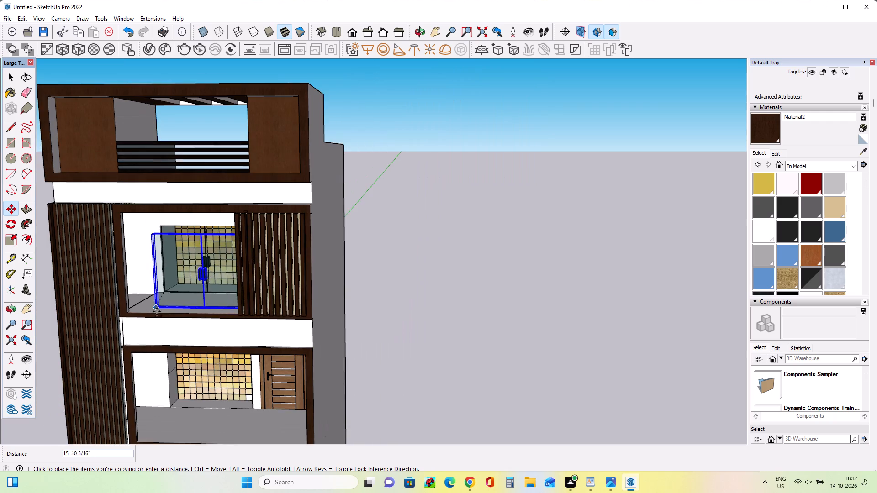
{"action": "scroll", "coordinate": [157, 312], "scroll_direction": "down", "scroll_amount": 3}
{"action": "scroll", "coordinate": [157, 316], "scroll_direction": "up", "scroll_amount": 1}
{"action": "scroll", "coordinate": [176, 394], "scroll_direction": "up", "scroll_amount": 8}
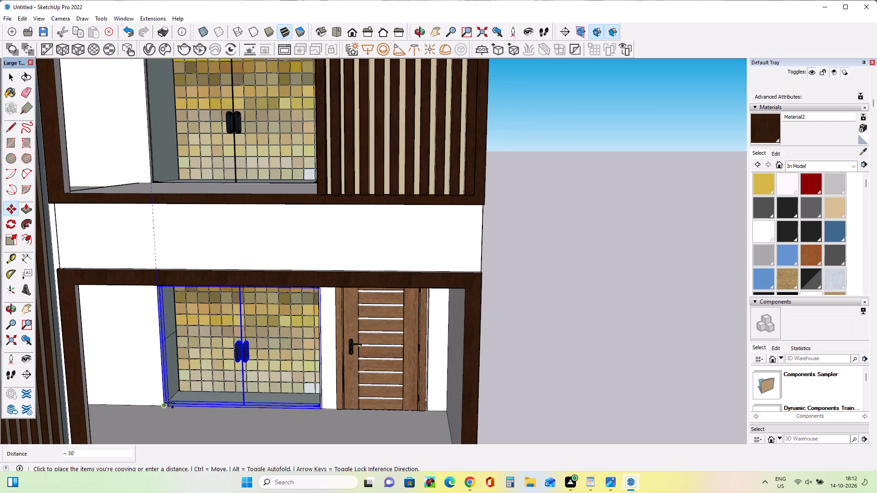
{"action": "left_click", "coordinate": [167, 403]}
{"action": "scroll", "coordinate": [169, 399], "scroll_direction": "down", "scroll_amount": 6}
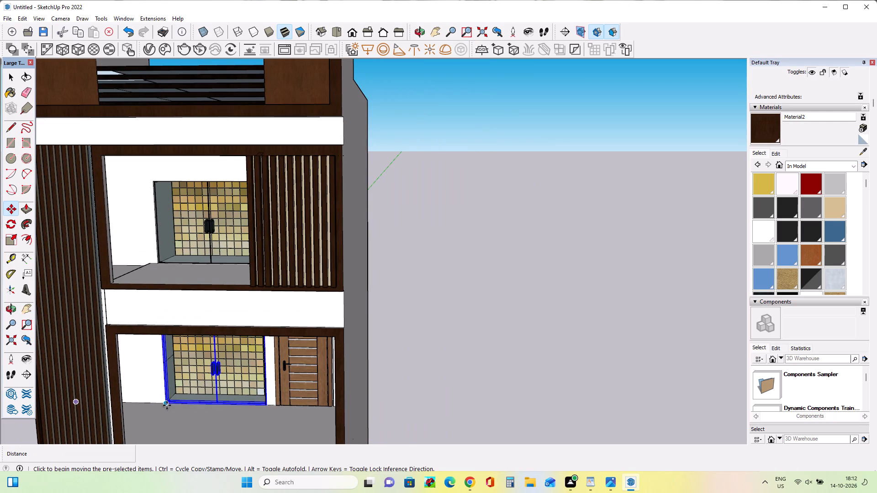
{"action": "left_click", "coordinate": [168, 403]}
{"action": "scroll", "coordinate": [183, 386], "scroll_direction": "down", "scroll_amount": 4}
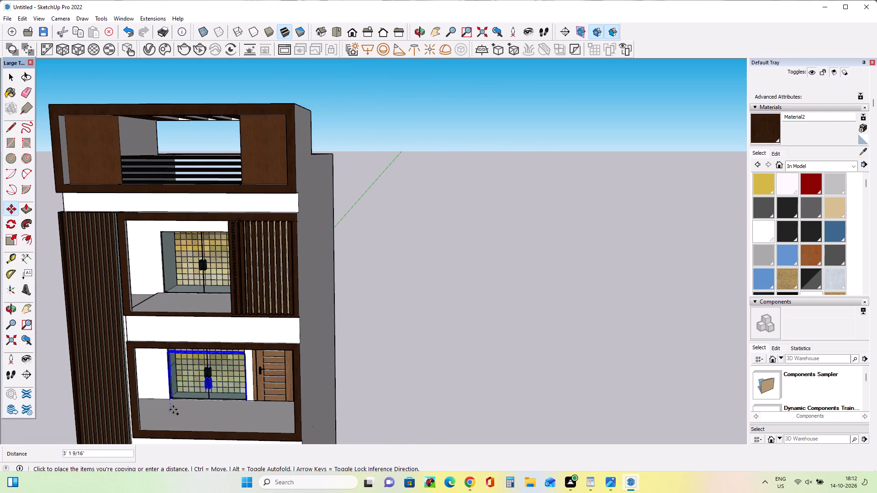
Stretch the second balcony's glass door vertically by about 1.14 to the top edge of the recess opening.
{"action": "left_click", "coordinate": [33, 311]}
{"action": "left_click_drag", "start_coordinate": [95, 303], "coordinate": [171, 150]}
{"action": "scroll", "coordinate": [239, 281], "scroll_direction": "up", "scroll_amount": 3}
{"action": "middle_click_drag", "start_coordinate": [248, 263], "coordinate": [254, 239]}
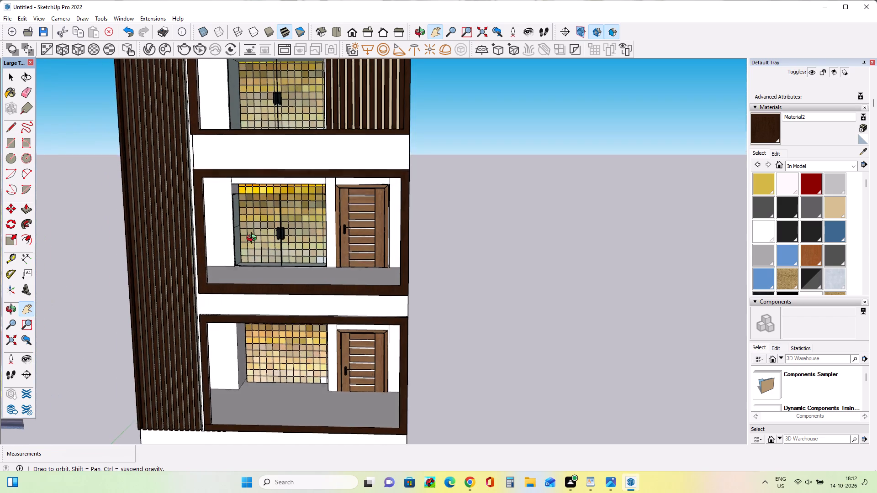
{"action": "middle_click_drag", "start_coordinate": [254, 239], "coordinate": [255, 235]}
{"action": "scroll", "coordinate": [289, 184], "scroll_direction": "up", "scroll_amount": 9}
{"action": "middle_click_drag", "start_coordinate": [283, 212], "coordinate": [280, 246]}
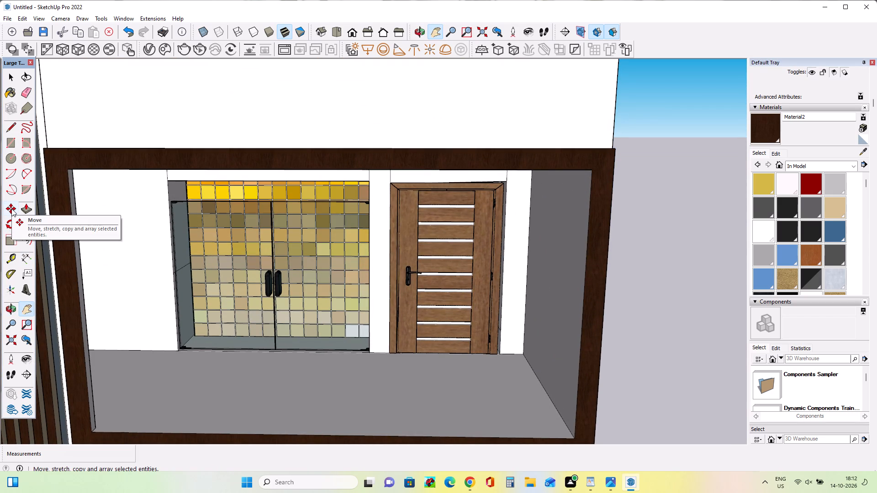
{"action": "left_click", "coordinate": [7, 241]}
{"action": "scroll", "coordinate": [269, 189], "scroll_direction": "up", "scroll_amount": 7}
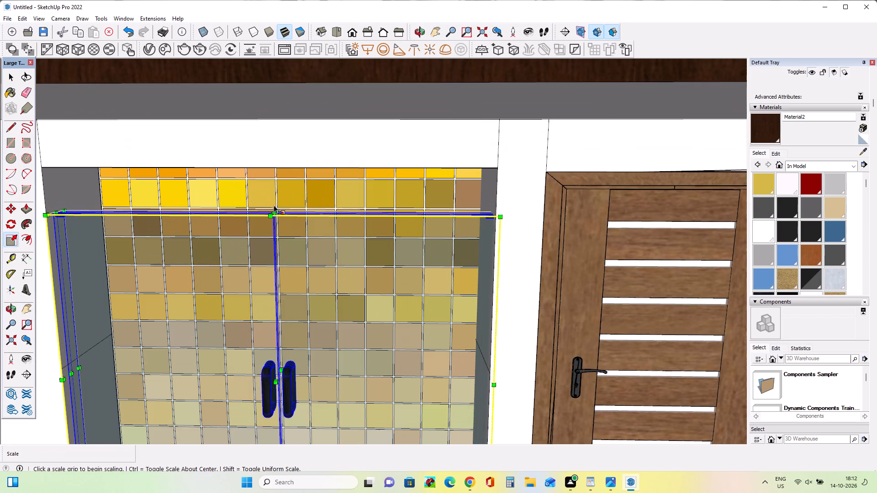
{"action": "left_click", "coordinate": [275, 211]}
{"action": "left_click", "coordinate": [280, 169]}
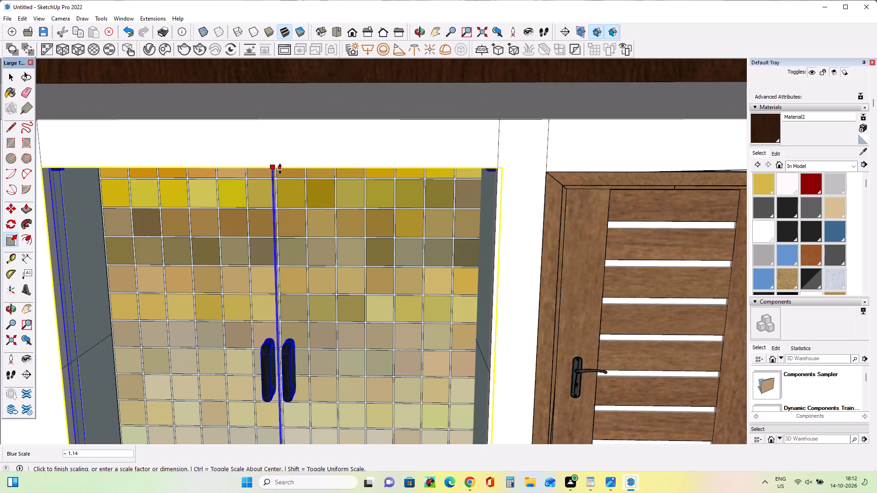
Copy the second balcony's glass door about 29' 8" down to the matching floor corner of the lowest balcony's recess opening.
{"action": "scroll", "coordinate": [297, 181], "scroll_direction": "down", "scroll_amount": 16}
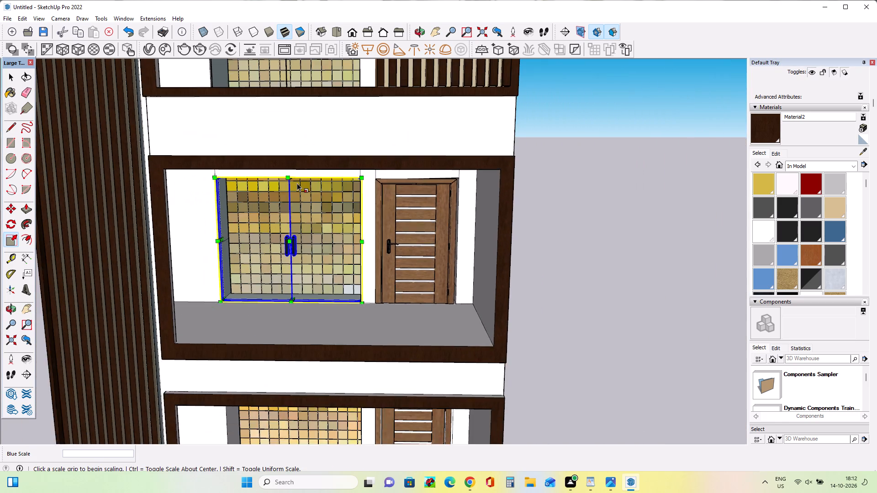
{"action": "scroll", "coordinate": [297, 183], "scroll_direction": "down", "scroll_amount": 7}
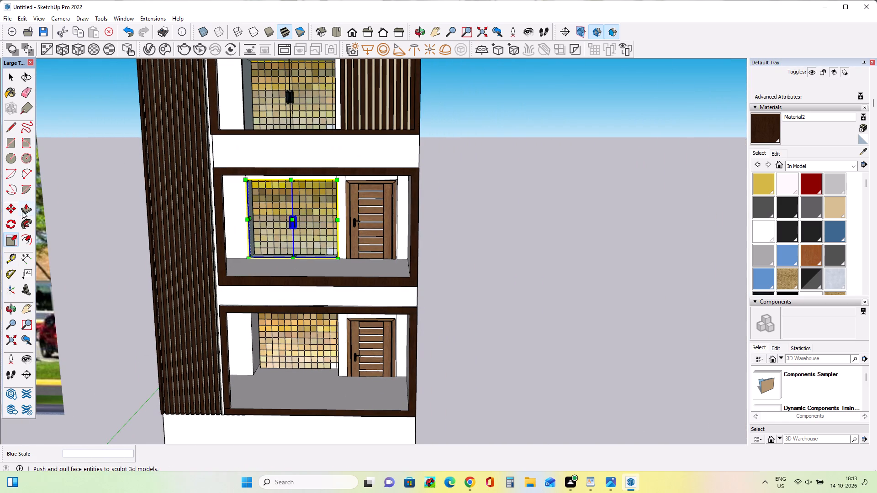
{"action": "left_click", "coordinate": [16, 210]}
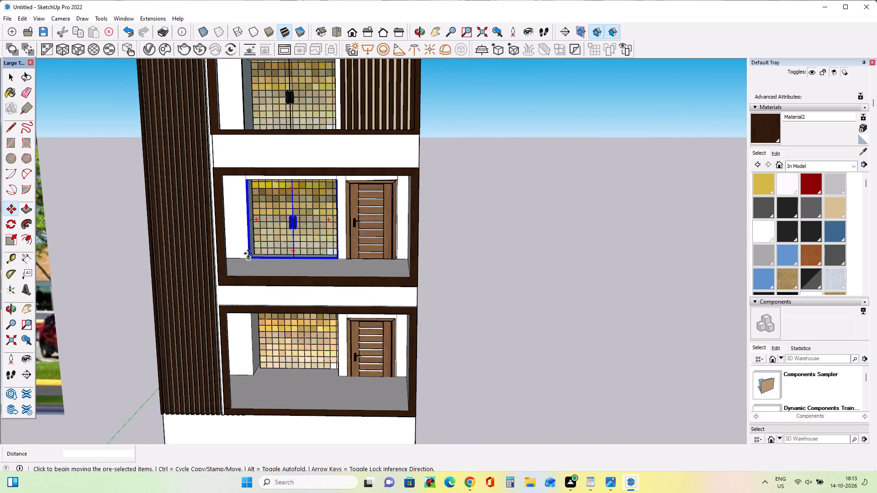
{"action": "left_click", "coordinate": [249, 257]}
{"action": "left_click", "coordinate": [257, 373]}
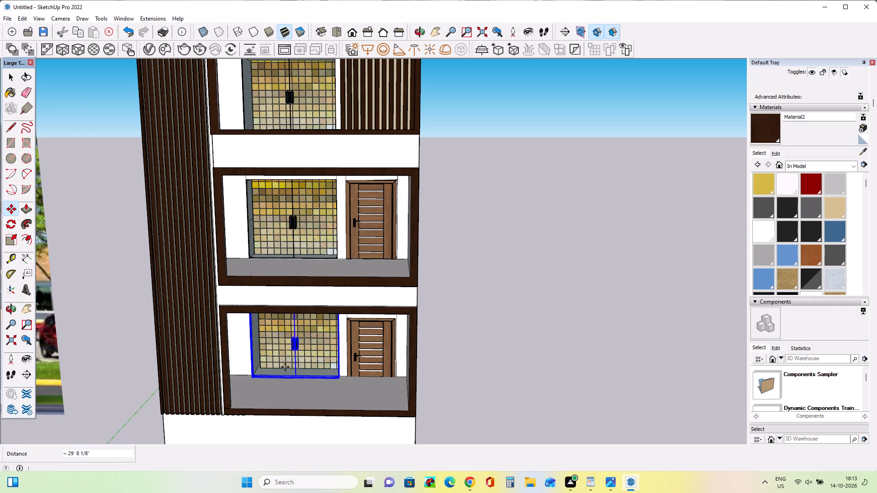
Stretch the lowest balcony's glass door vertically to the top edge of its recess opening and clear the selection.
{"action": "middle_click_drag", "start_coordinate": [290, 365], "coordinate": [322, 272]}
{"action": "scroll", "coordinate": [298, 339], "scroll_direction": "up", "scroll_amount": 9}
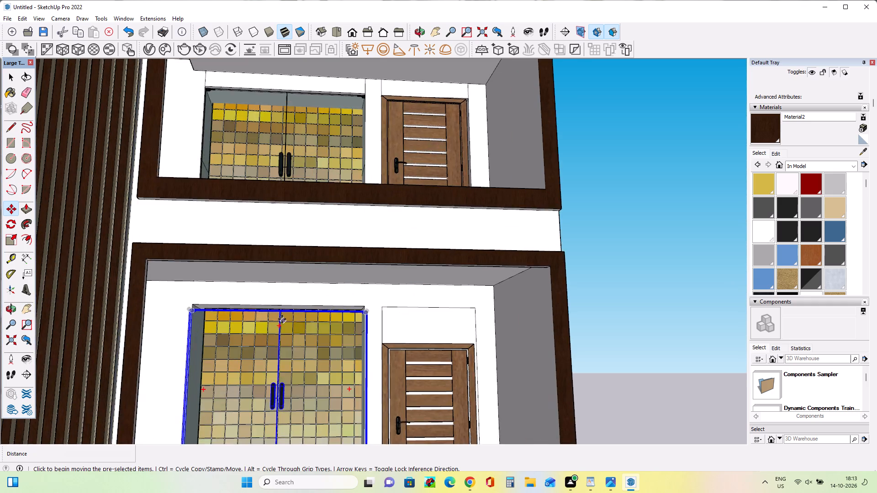
{"action": "scroll", "coordinate": [282, 319], "scroll_direction": "up", "scroll_amount": 8}
{"action": "middle_click_drag", "start_coordinate": [339, 294], "coordinate": [329, 328]}
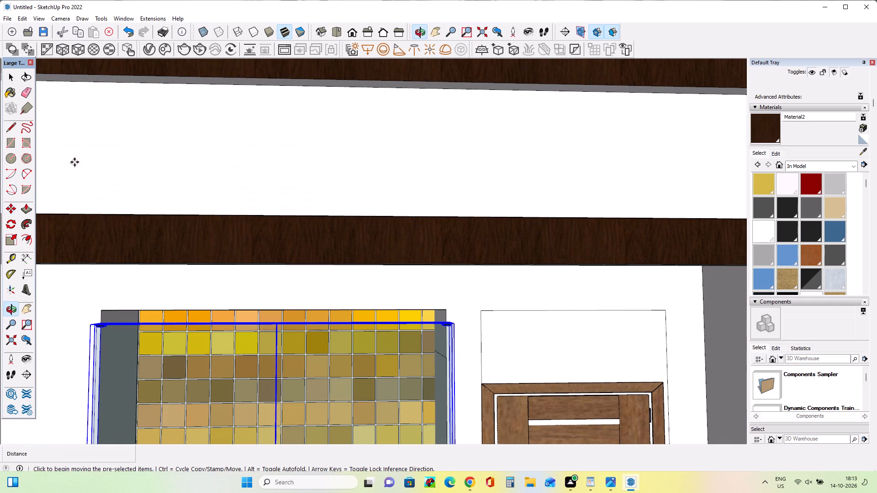
{"action": "left_click", "coordinate": [15, 237]}
{"action": "scroll", "coordinate": [300, 307], "scroll_direction": "up", "scroll_amount": 9}
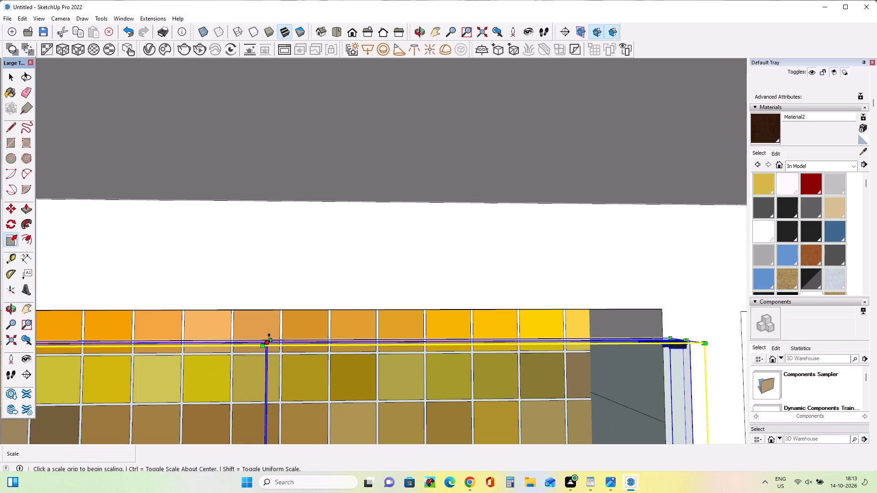
{"action": "left_click", "coordinate": [269, 339]}
{"action": "left_click", "coordinate": [273, 307]}
{"action": "scroll", "coordinate": [283, 293], "scroll_direction": "down", "scroll_amount": 5}
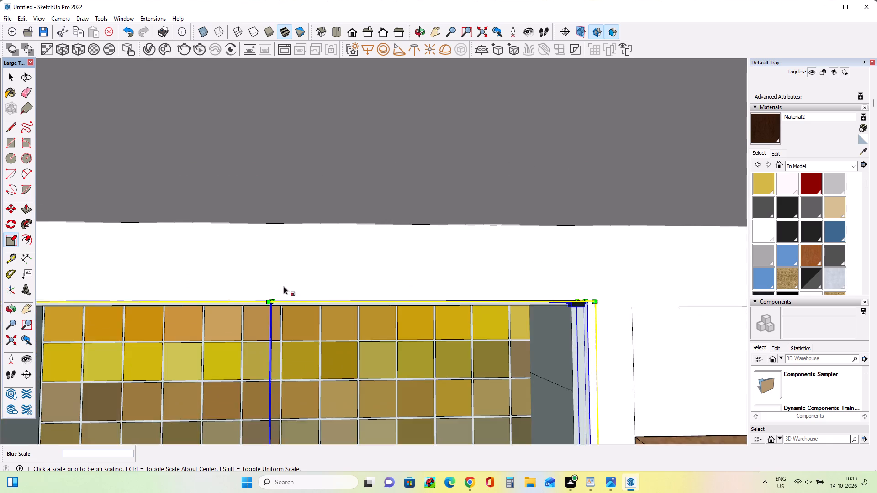
{"action": "scroll", "coordinate": [284, 286], "scroll_direction": "down", "scroll_amount": 20}
{"action": "scroll", "coordinate": [284, 286], "scroll_direction": "down", "scroll_amount": 11}
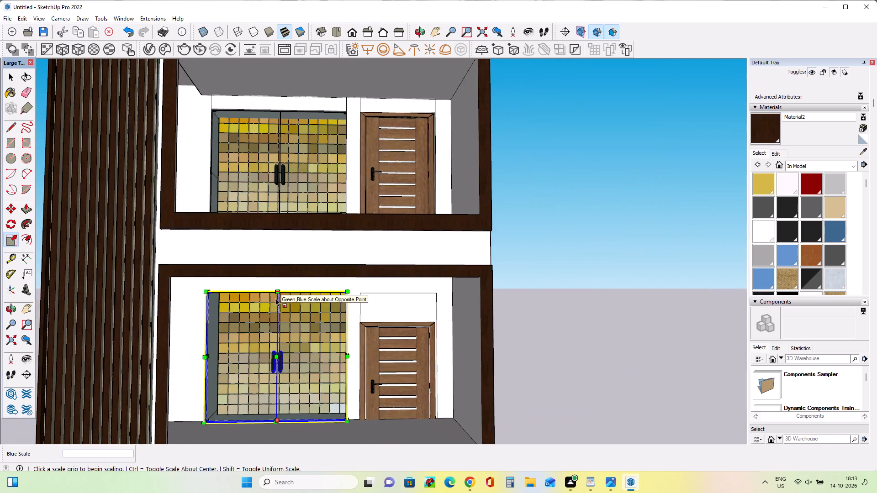
{"action": "scroll", "coordinate": [275, 298], "scroll_direction": "down", "scroll_amount": 6}
{"action": "middle_click_drag", "start_coordinate": [355, 343], "coordinate": [357, 360]}
{"action": "scroll", "coordinate": [358, 355], "scroll_direction": "down", "scroll_amount": 8}
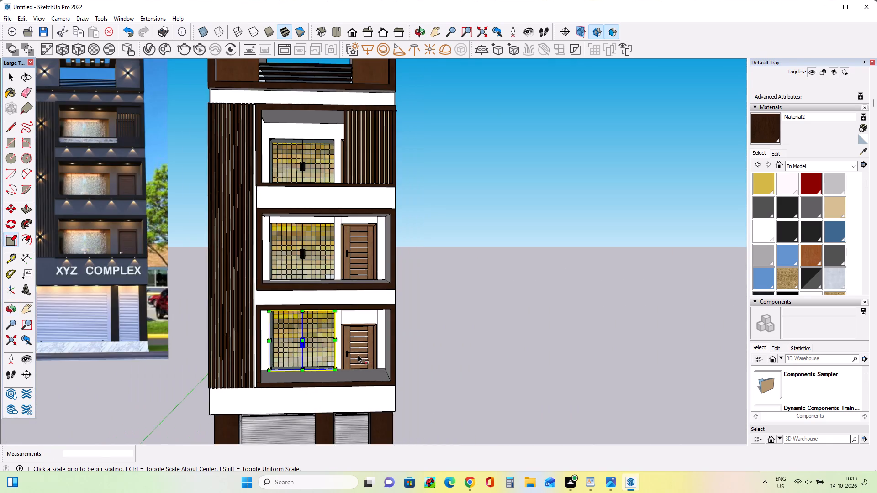
{"action": "scroll", "coordinate": [359, 354], "scroll_direction": "down", "scroll_amount": 5}
{"action": "middle_click_drag", "start_coordinate": [404, 359], "coordinate": [404, 371]}
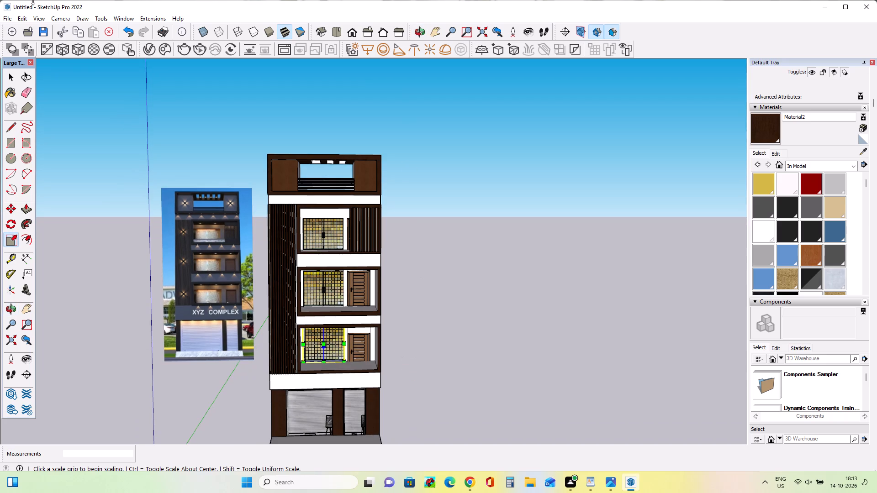
{"action": "left_click", "coordinate": [13, 83]}
{"action": "left_click", "coordinate": [82, 83]}
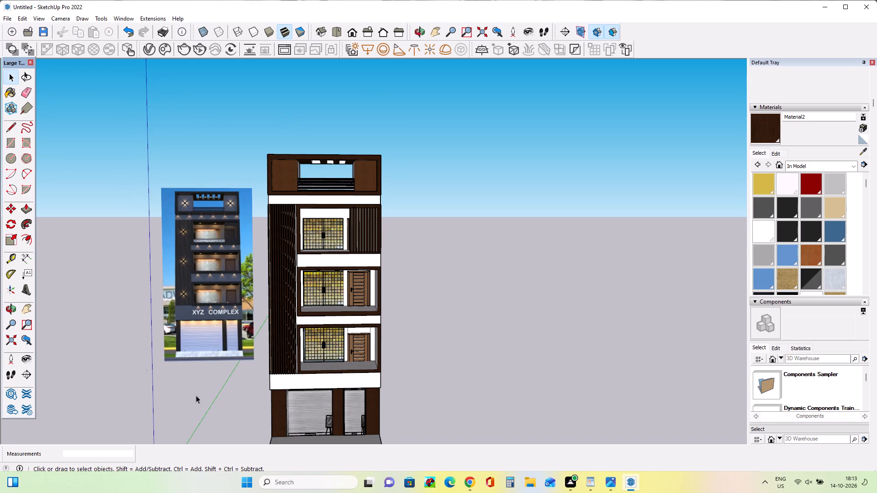
Examine the reference image's balcony railing, slat screen and ground-floor details against the modelled facade.
{"action": "scroll", "coordinate": [195, 250], "scroll_direction": "up", "scroll_amount": 4}
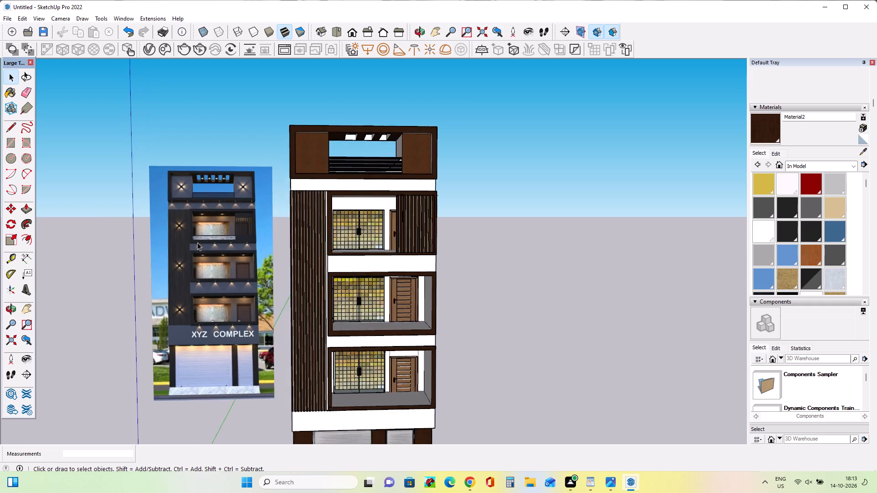
{"action": "scroll", "coordinate": [219, 236], "scroll_direction": "up", "scroll_amount": 10}
{"action": "scroll", "coordinate": [232, 245], "scroll_direction": "down", "scroll_amount": 1}
{"action": "scroll", "coordinate": [232, 245], "scroll_direction": "up", "scroll_amount": 15}
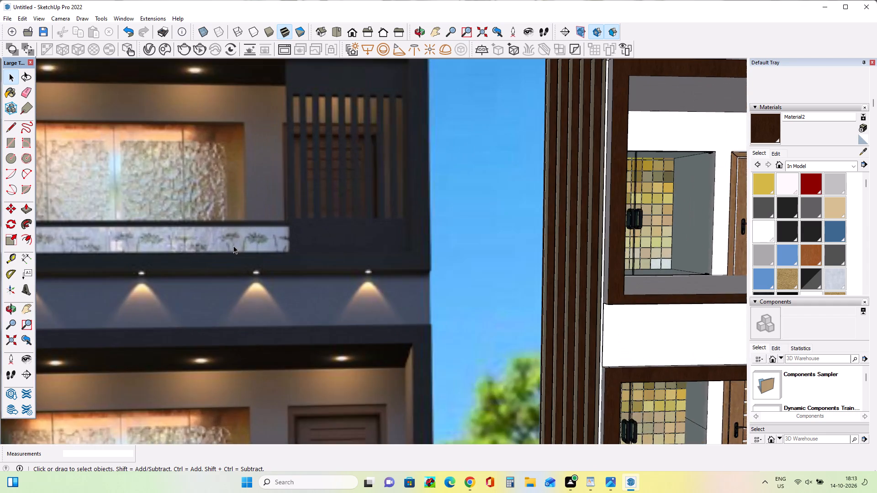
{"action": "scroll", "coordinate": [233, 246], "scroll_direction": "up", "scroll_amount": 1}
{"action": "scroll", "coordinate": [233, 245], "scroll_direction": "down", "scroll_amount": 13}
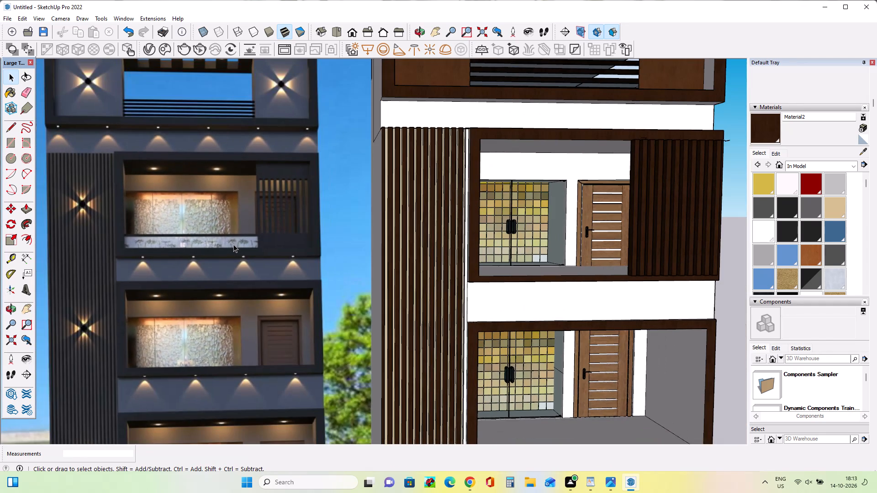
{"action": "scroll", "coordinate": [233, 244], "scroll_direction": "down", "scroll_amount": 9}
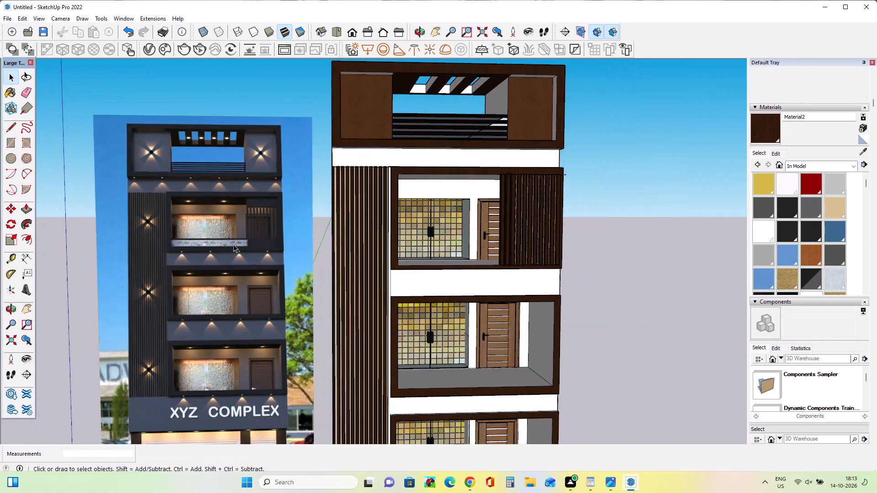
{"action": "scroll", "coordinate": [233, 244], "scroll_direction": "down", "scroll_amount": 18}
{"action": "scroll", "coordinate": [292, 349], "scroll_direction": "up", "scroll_amount": 2}
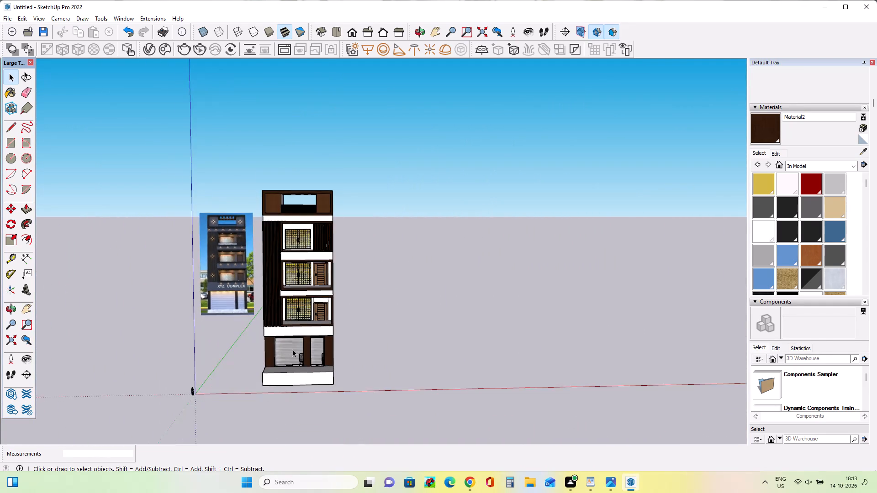
{"action": "scroll", "coordinate": [292, 349], "scroll_direction": "up", "scroll_amount": 4}
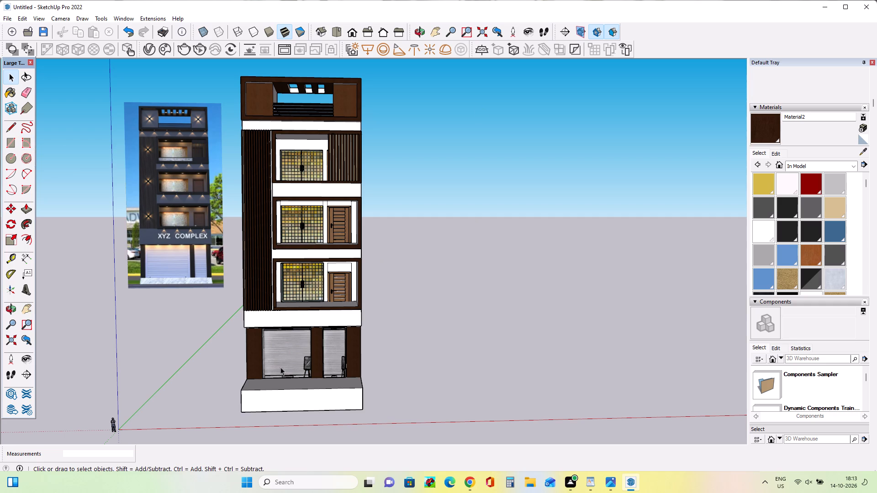
Divide the front face of the entrance base into four horizontal strips with three full-width rectangles, the lower two about 2' 5" and 2' 10" high.
{"action": "left_click", "coordinate": [9, 140]}
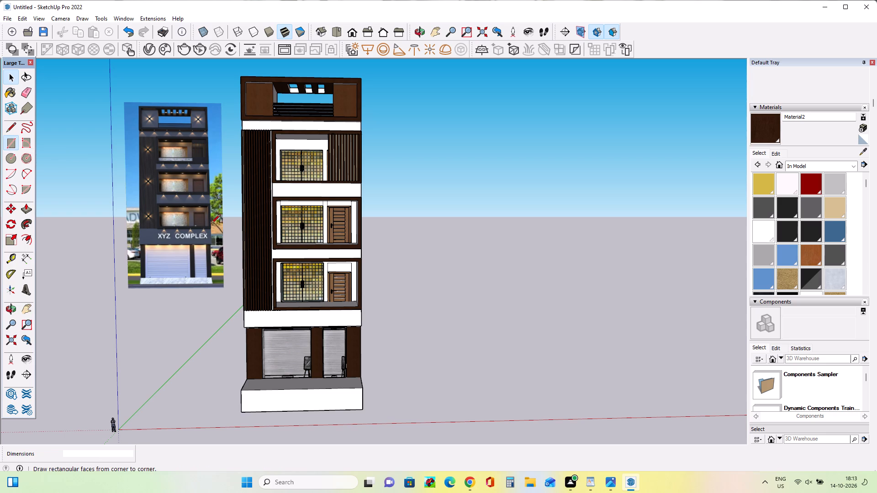
{"action": "middle_click_drag", "start_coordinate": [382, 330], "coordinate": [398, 390]}
{"action": "middle_click_drag", "start_coordinate": [330, 370], "coordinate": [341, 394]}
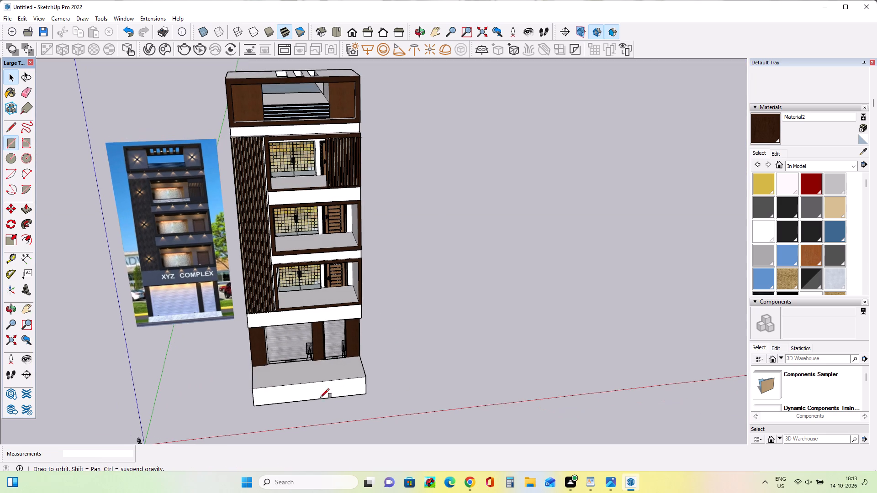
{"action": "scroll", "coordinate": [241, 378], "scroll_direction": "up", "scroll_amount": 4}
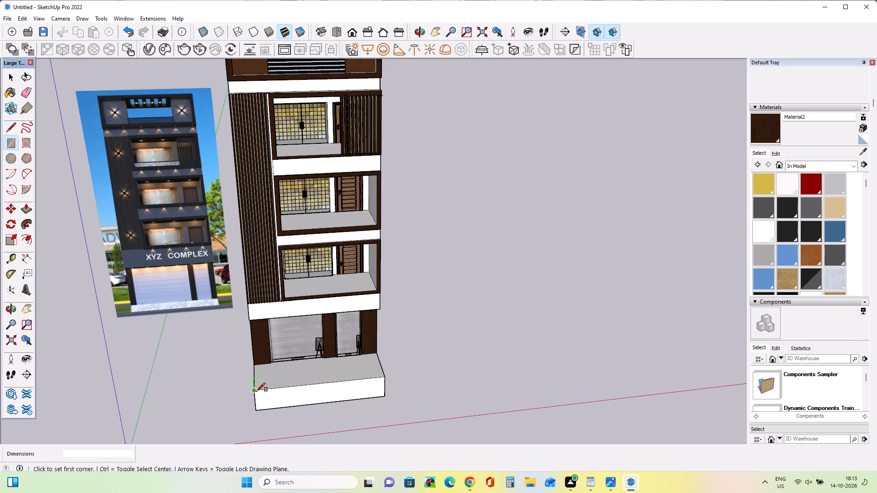
{"action": "left_click", "coordinate": [256, 391]}
{"action": "middle_click_drag", "start_coordinate": [393, 395], "coordinate": [364, 360]}
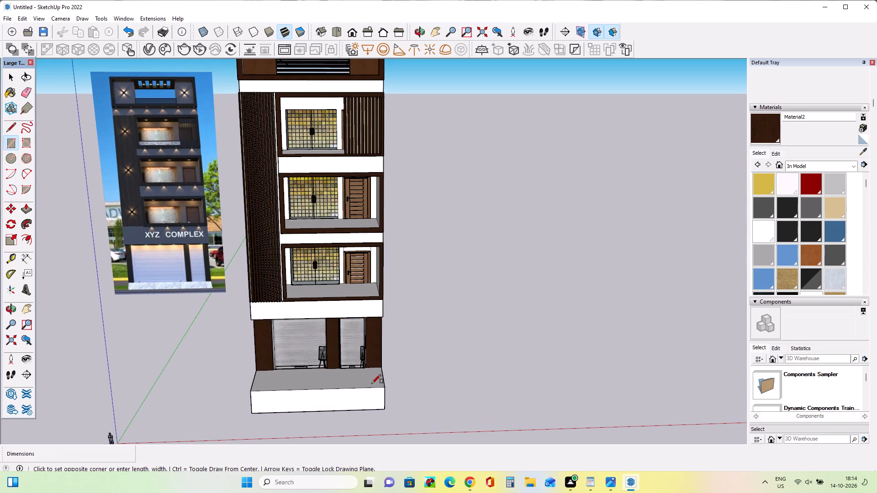
{"action": "scroll", "coordinate": [384, 393], "scroll_direction": "up", "scroll_amount": 10}
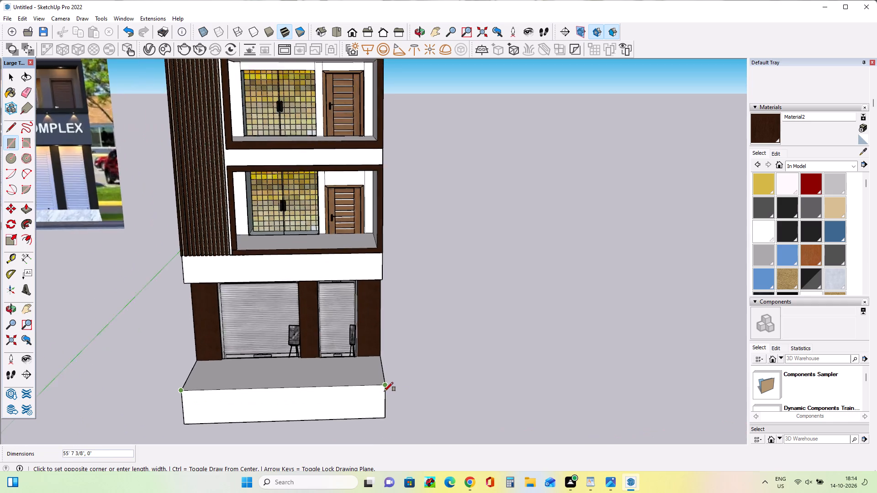
{"action": "scroll", "coordinate": [384, 391], "scroll_direction": "up", "scroll_amount": 1}
{"action": "left_click", "coordinate": [387, 392]}
{"action": "left_click", "coordinate": [386, 393]}
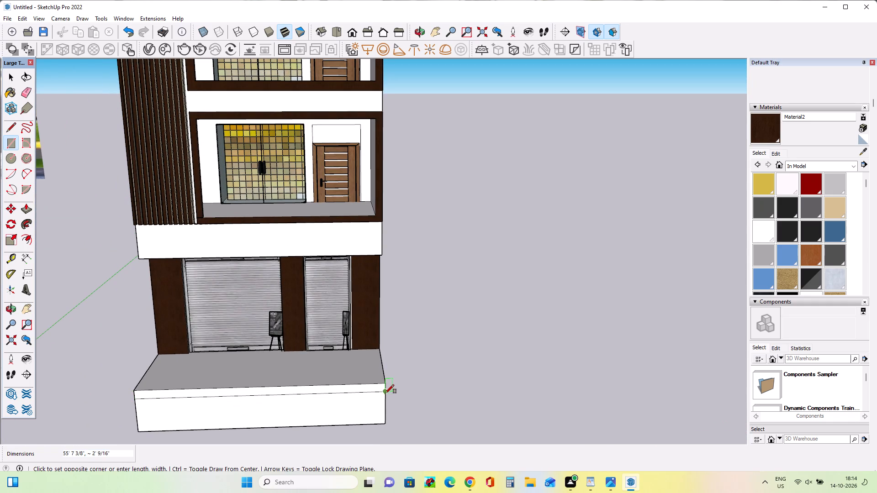
{"action": "left_click", "coordinate": [137, 409]}
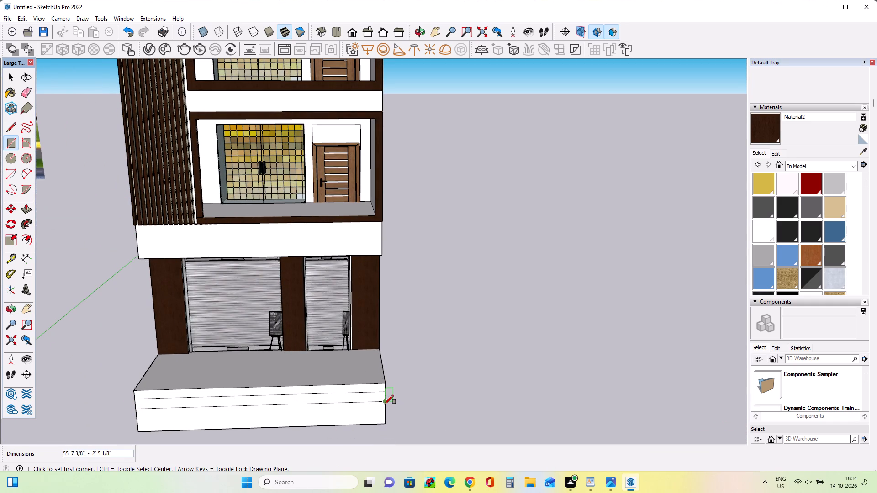
{"action": "left_click", "coordinate": [385, 404]}
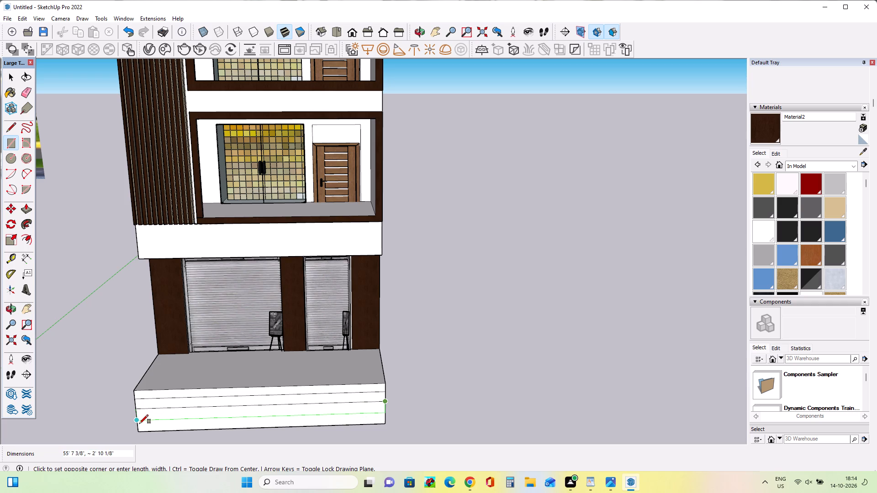
{"action": "left_click", "coordinate": [139, 424]}
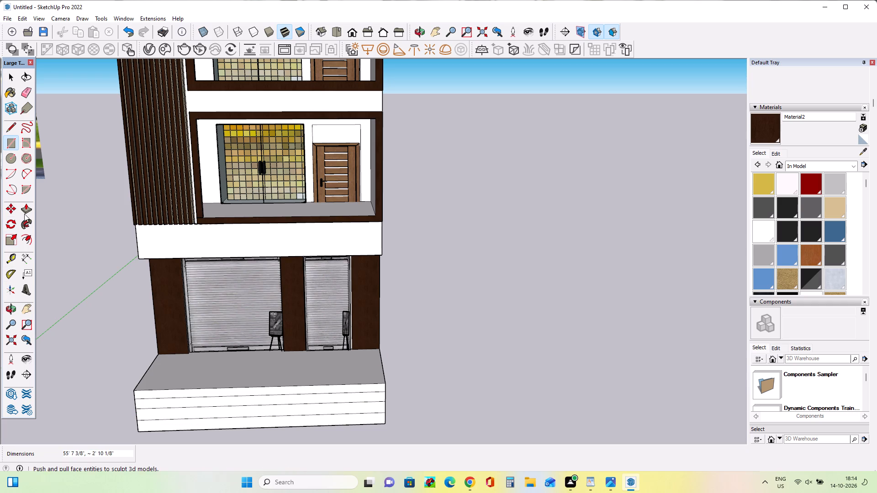
Push the base's upper three strips back about 13', 7' and 2' 6" from top to bottom to form the entrance steps.
{"action": "left_click", "coordinate": [24, 214]}
{"action": "left_click", "coordinate": [314, 389]}
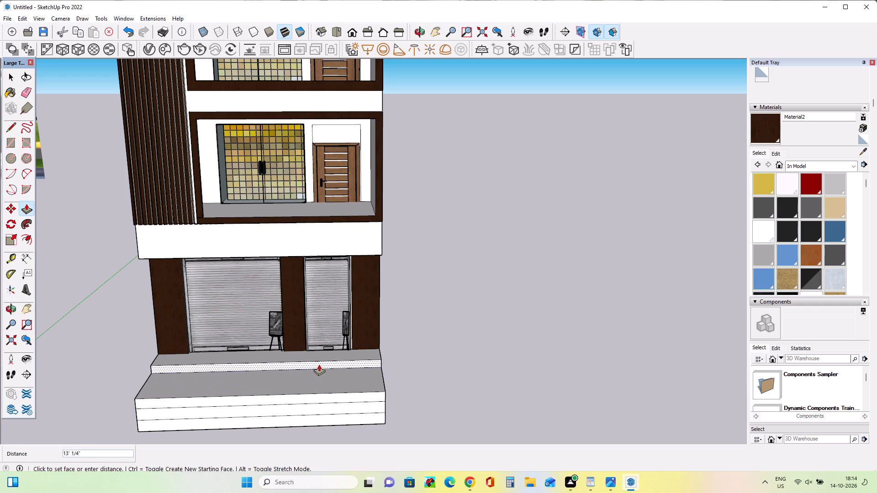
{"action": "left_click", "coordinate": [319, 364]}
{"action": "left_click", "coordinate": [324, 397]}
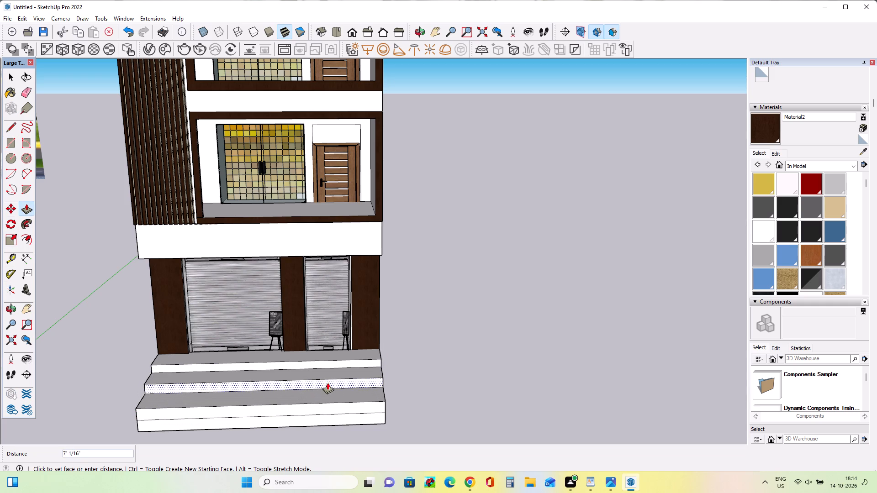
{"action": "left_click", "coordinate": [328, 383]}
{"action": "left_click", "coordinate": [332, 409]}
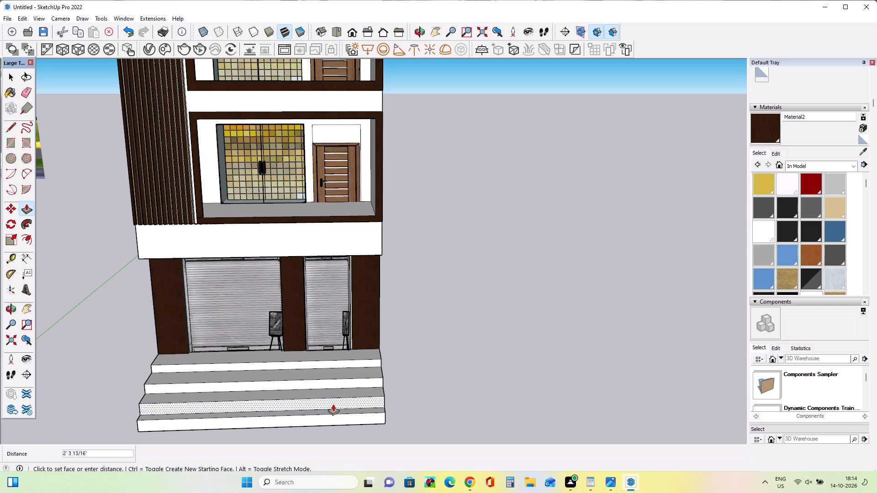
{"action": "left_click", "coordinate": [333, 404]}
Inspect the whole building with its entrance steps from several angles beside the reference image.
{"action": "scroll", "coordinate": [523, 361], "scroll_direction": "down", "scroll_amount": 16}
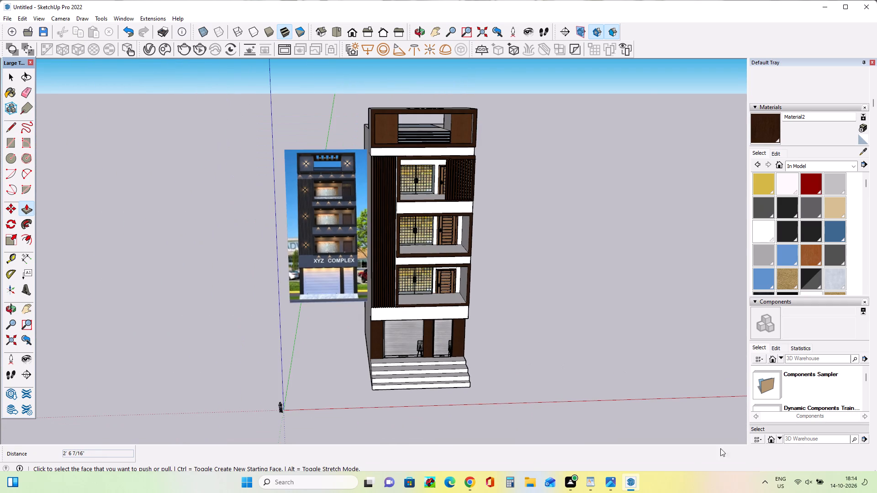
{"action": "middle_click_drag", "start_coordinate": [592, 273], "coordinate": [558, 262]}
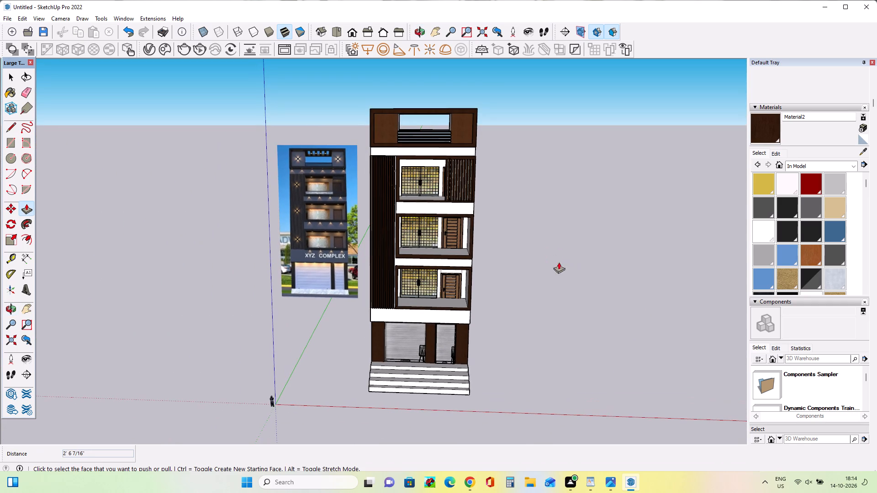
{"action": "scroll", "coordinate": [410, 257], "scroll_direction": "up", "scroll_amount": 4}
{"action": "scroll", "coordinate": [464, 288], "scroll_direction": "down", "scroll_amount": 5}
{"action": "middle_click_drag", "start_coordinate": [522, 254], "coordinate": [475, 210]}
{"action": "scroll", "coordinate": [467, 364], "scroll_direction": "up", "scroll_amount": 4}
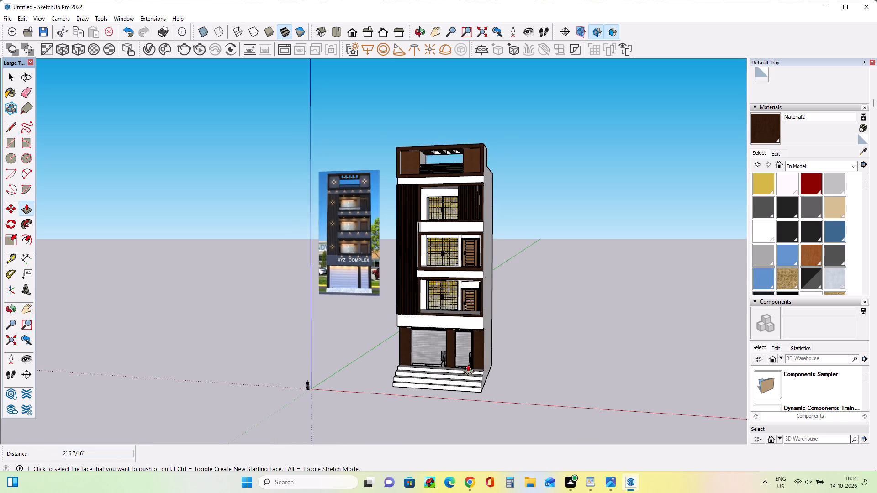
{"action": "scroll", "coordinate": [468, 364], "scroll_direction": "up", "scroll_amount": 1}
{"action": "middle_click_drag", "start_coordinate": [642, 299], "coordinate": [667, 341]}
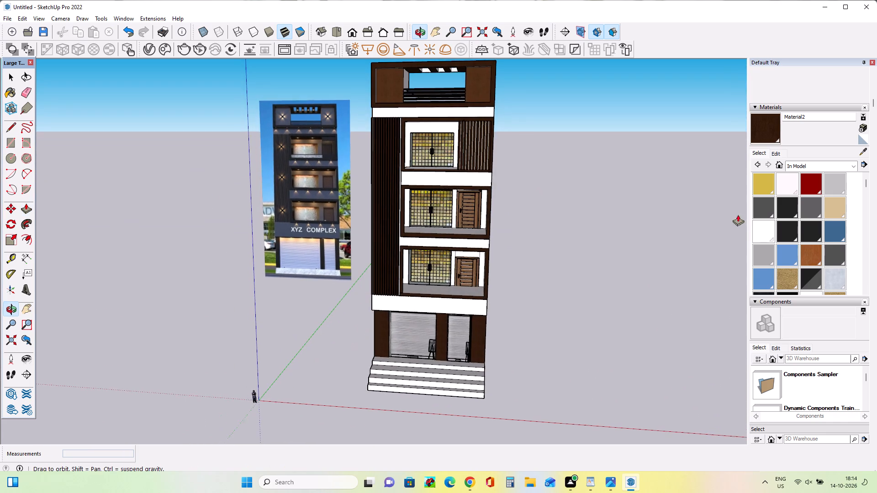
Paint the back wall around the doors of the lowest balcony with LightGray.
{"action": "left_click", "coordinate": [766, 258]}
{"action": "scroll", "coordinate": [456, 286], "scroll_direction": "up", "scroll_amount": 8}
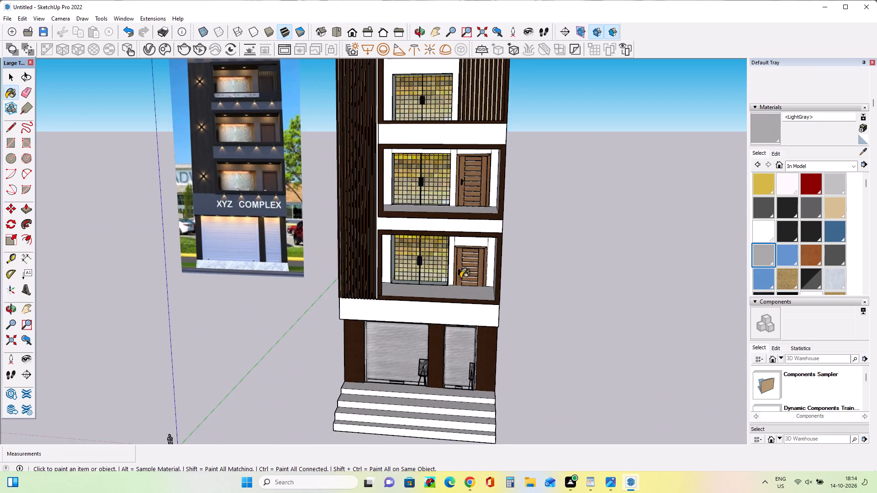
{"action": "scroll", "coordinate": [460, 278], "scroll_direction": "up", "scroll_amount": 3}
{"action": "left_click", "coordinate": [476, 231]}
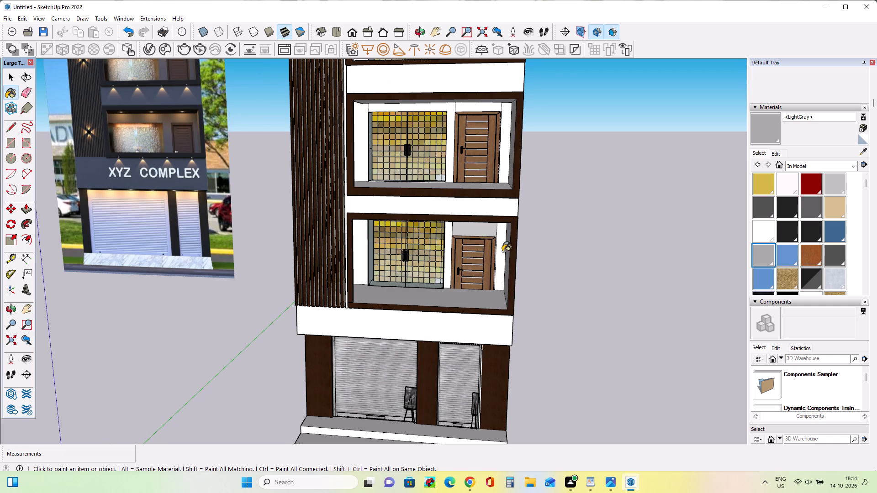
{"action": "left_click", "coordinate": [502, 252]}
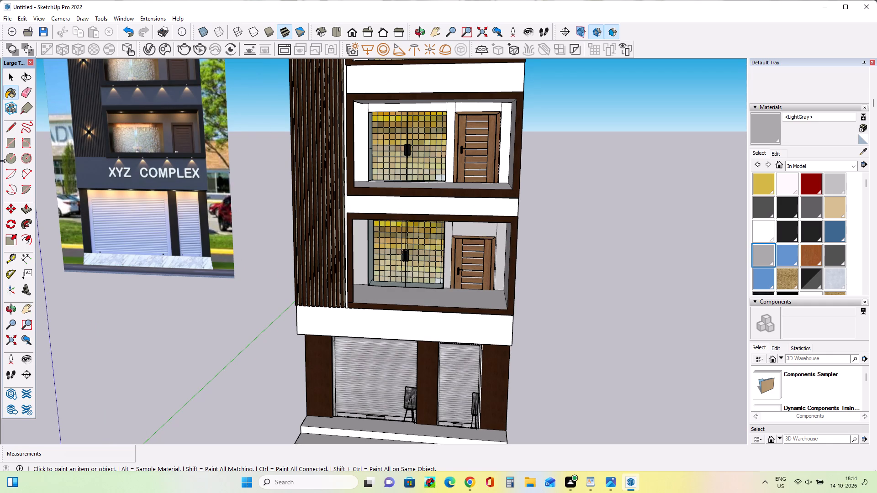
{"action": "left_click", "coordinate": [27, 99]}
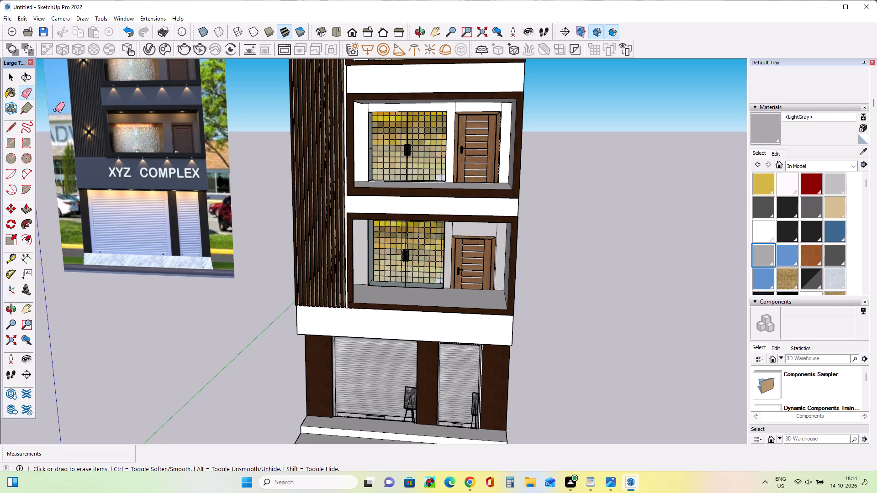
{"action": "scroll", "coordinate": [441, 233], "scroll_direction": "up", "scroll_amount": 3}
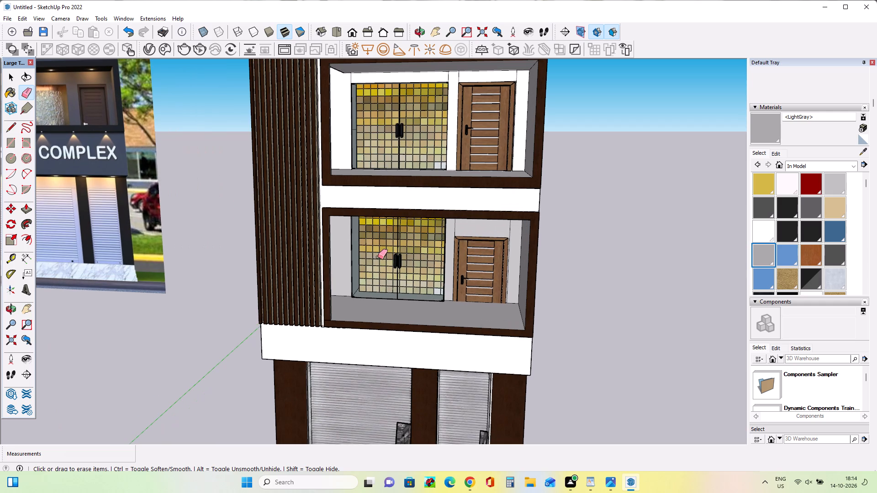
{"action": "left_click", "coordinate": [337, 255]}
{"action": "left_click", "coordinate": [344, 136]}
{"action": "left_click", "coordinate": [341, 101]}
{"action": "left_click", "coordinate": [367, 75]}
Paint all back wall sections around the glass and wooden doors of the second balcony from the bottom with LightGray.
{"action": "left_click", "coordinate": [767, 257]}
{"action": "left_click", "coordinate": [330, 141]}
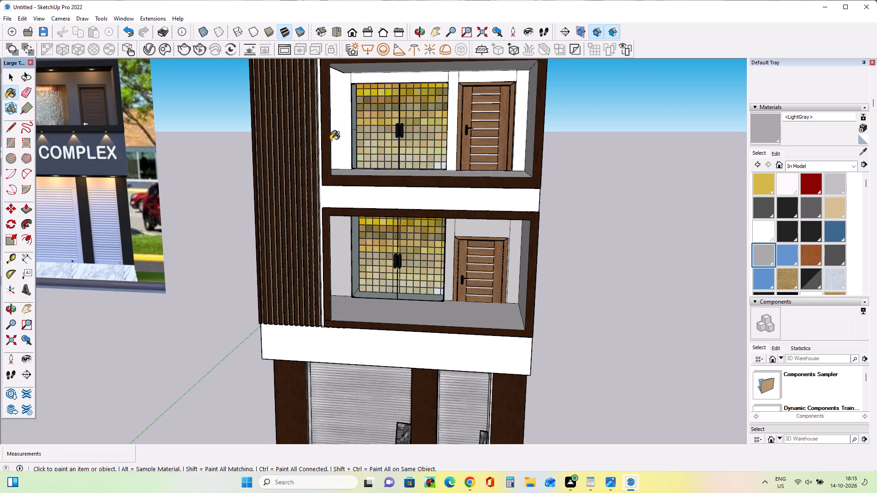
{"action": "left_click", "coordinate": [349, 143]}
{"action": "left_click", "coordinate": [454, 111]}
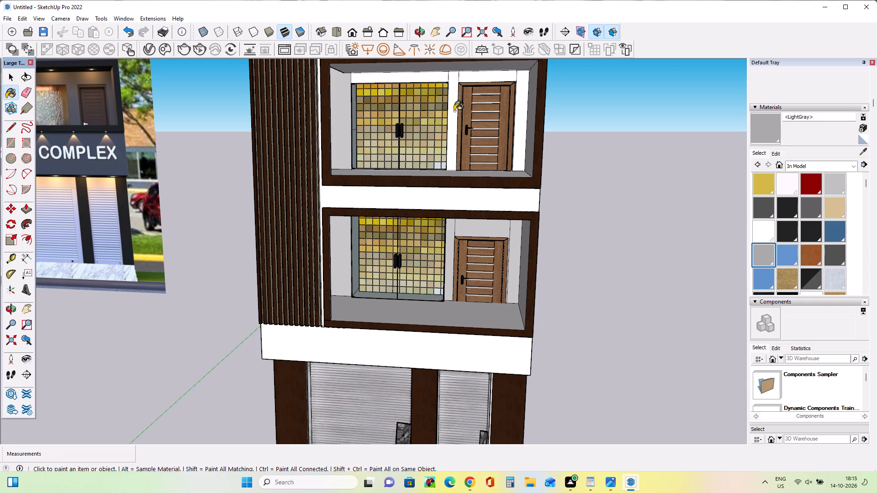
{"action": "left_click", "coordinate": [521, 123]}
{"action": "left_click", "coordinate": [506, 78]}
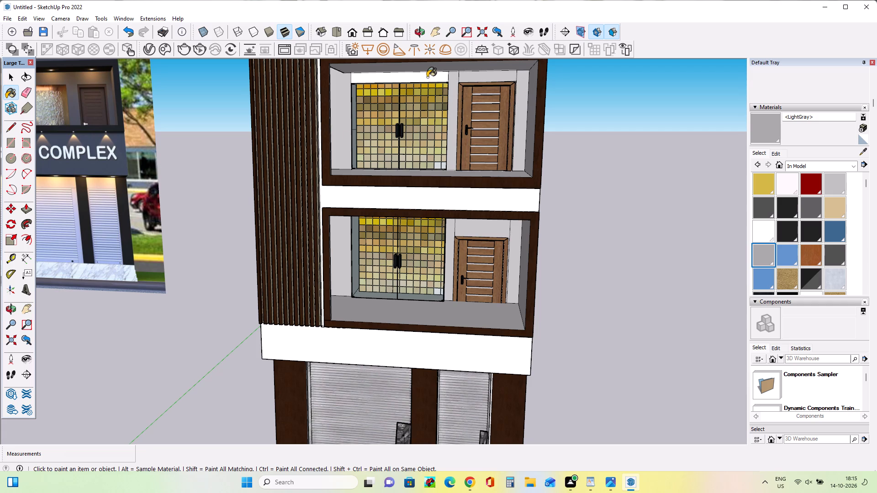
{"action": "left_click", "coordinate": [428, 75]}
Erase the leftover vertical edge lines beside and above the doors on the back walls of the two lower balconies.
{"action": "left_click", "coordinate": [30, 92]}
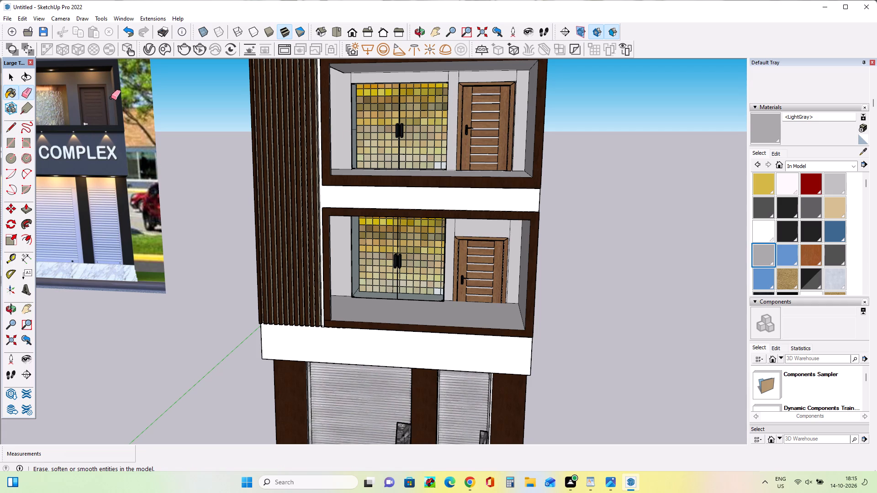
{"action": "left_click", "coordinate": [453, 225]}
{"action": "left_click", "coordinate": [511, 231]}
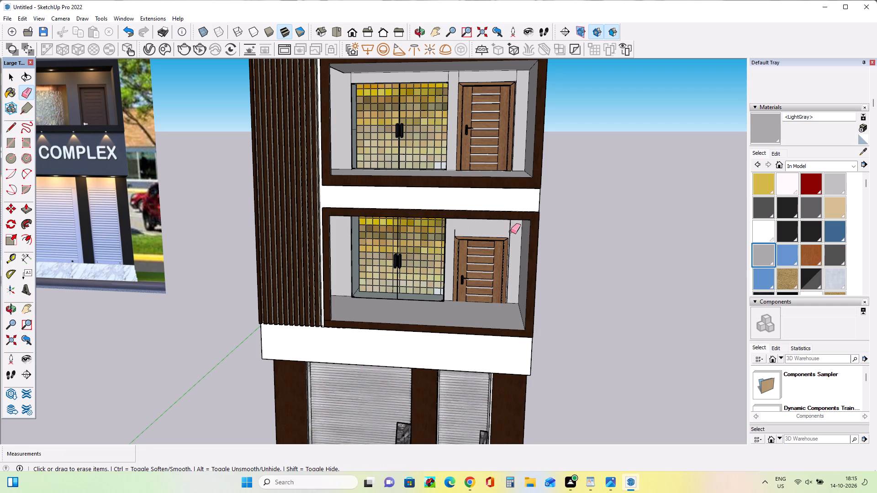
{"action": "left_click", "coordinate": [455, 233]}
{"action": "left_click", "coordinate": [460, 79]}
{"action": "left_click", "coordinate": [459, 78]}
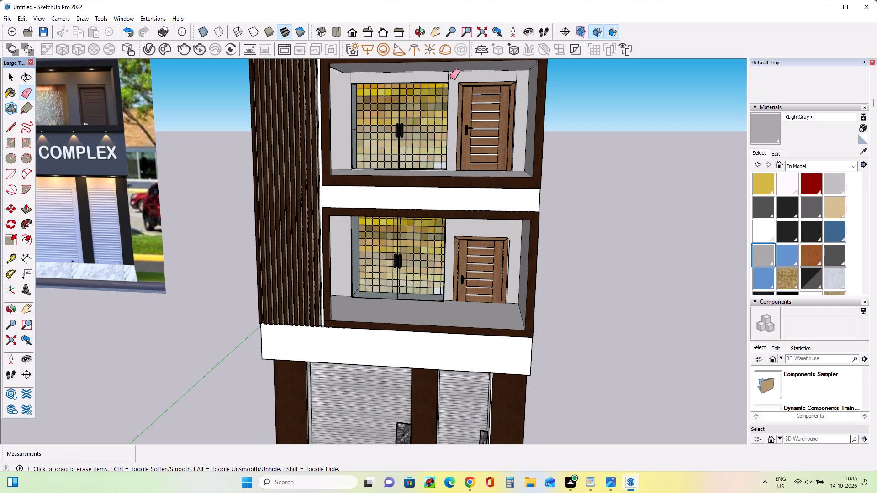
{"action": "left_click", "coordinate": [449, 77]}
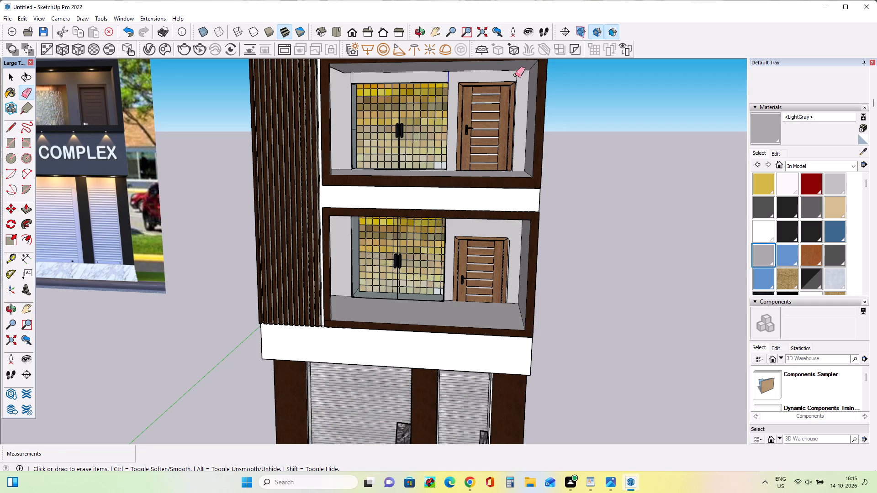
{"action": "left_click", "coordinate": [515, 75]}
{"action": "left_click", "coordinate": [351, 76]}
Paint the side and back walls of the top balcony with LightGray.
{"action": "scroll", "coordinate": [359, 266], "scroll_direction": "down", "scroll_amount": 11}
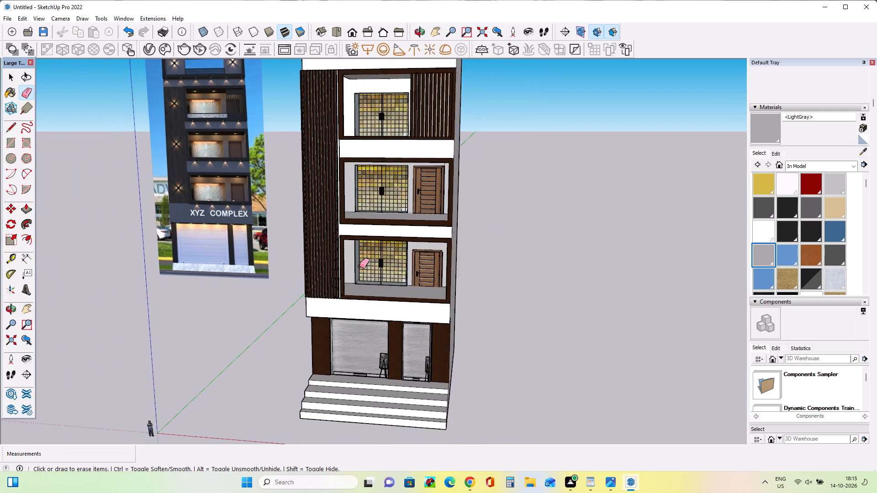
{"action": "scroll", "coordinate": [359, 266], "scroll_direction": "down", "scroll_amount": 5}
{"action": "scroll", "coordinate": [602, 265], "scroll_direction": "up", "scroll_amount": 3}
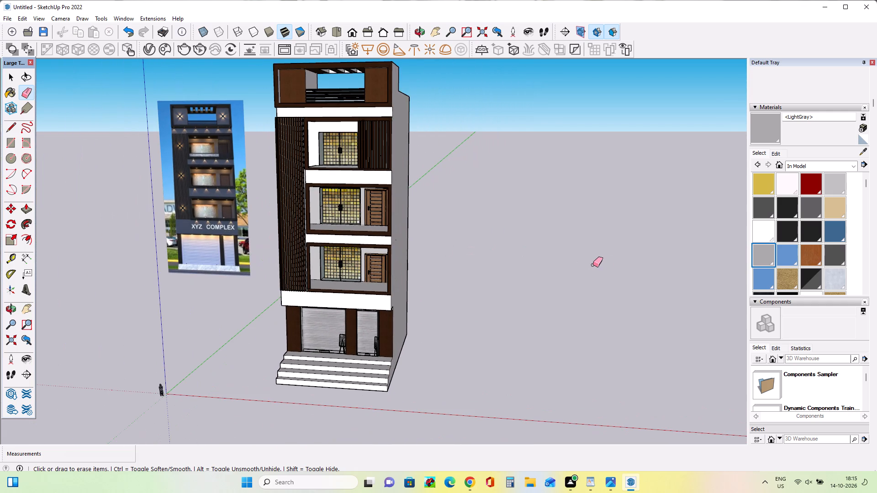
{"action": "left_click", "coordinate": [765, 255]}
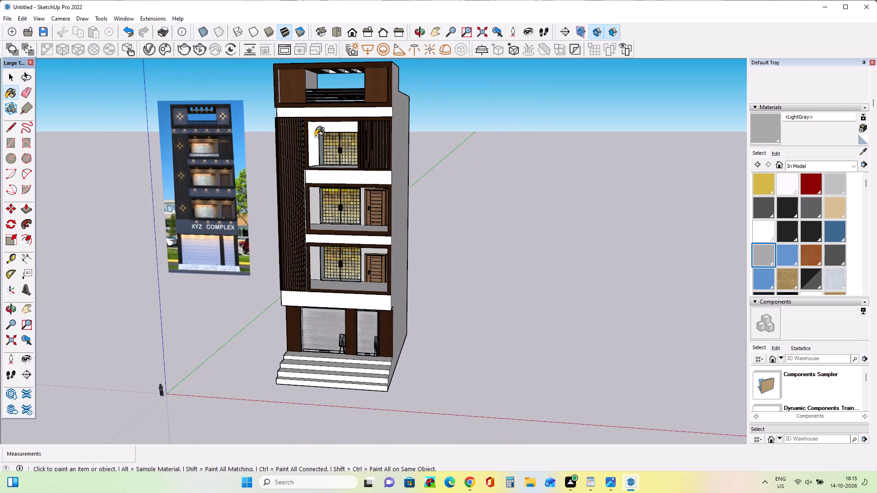
{"action": "left_click", "coordinate": [315, 137]}
{"action": "left_click", "coordinate": [318, 129]}
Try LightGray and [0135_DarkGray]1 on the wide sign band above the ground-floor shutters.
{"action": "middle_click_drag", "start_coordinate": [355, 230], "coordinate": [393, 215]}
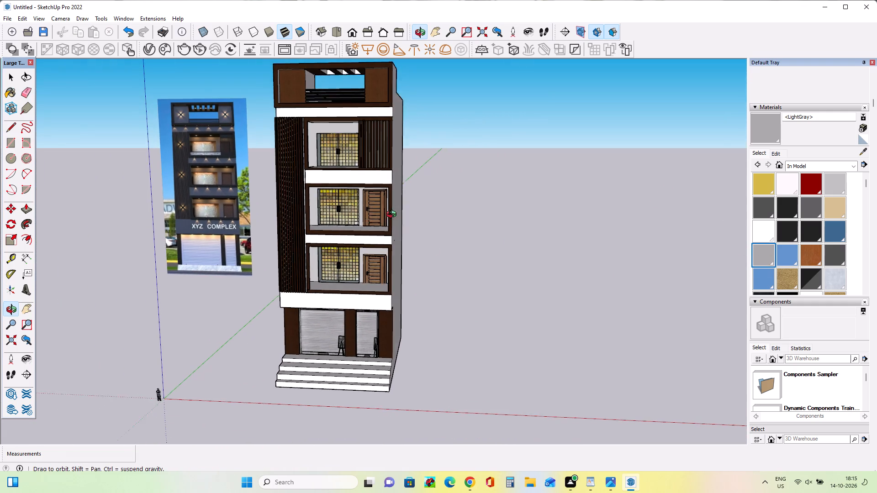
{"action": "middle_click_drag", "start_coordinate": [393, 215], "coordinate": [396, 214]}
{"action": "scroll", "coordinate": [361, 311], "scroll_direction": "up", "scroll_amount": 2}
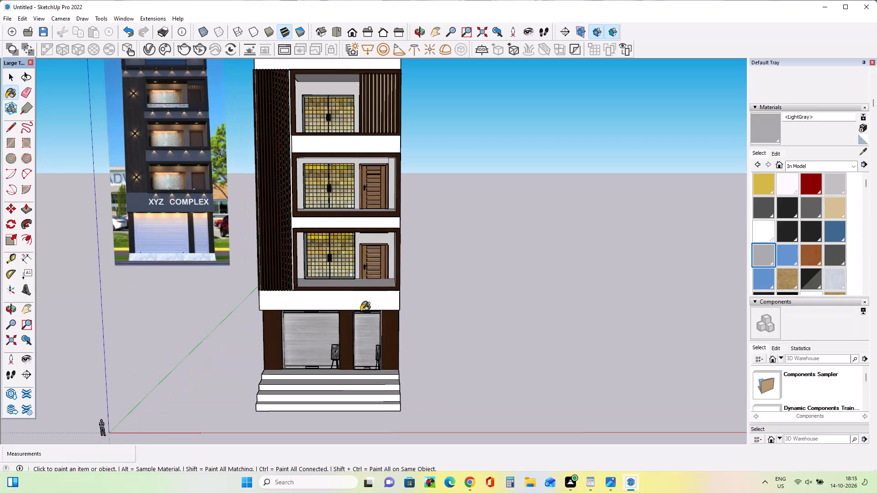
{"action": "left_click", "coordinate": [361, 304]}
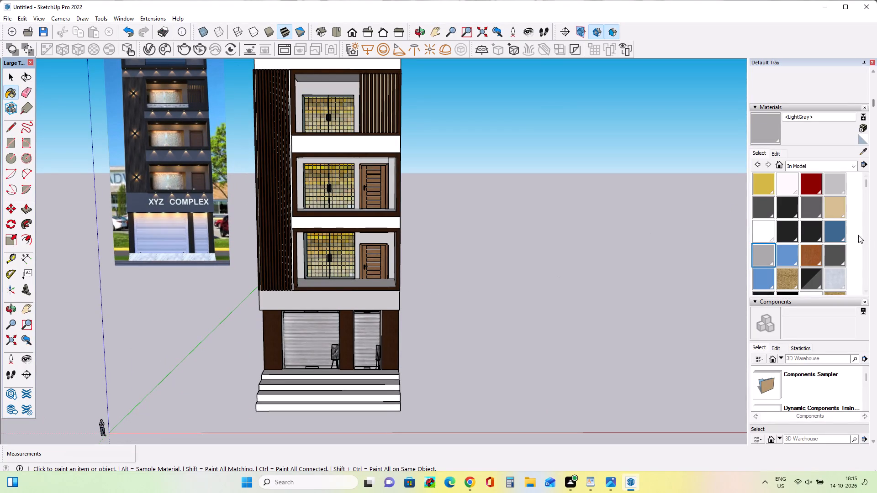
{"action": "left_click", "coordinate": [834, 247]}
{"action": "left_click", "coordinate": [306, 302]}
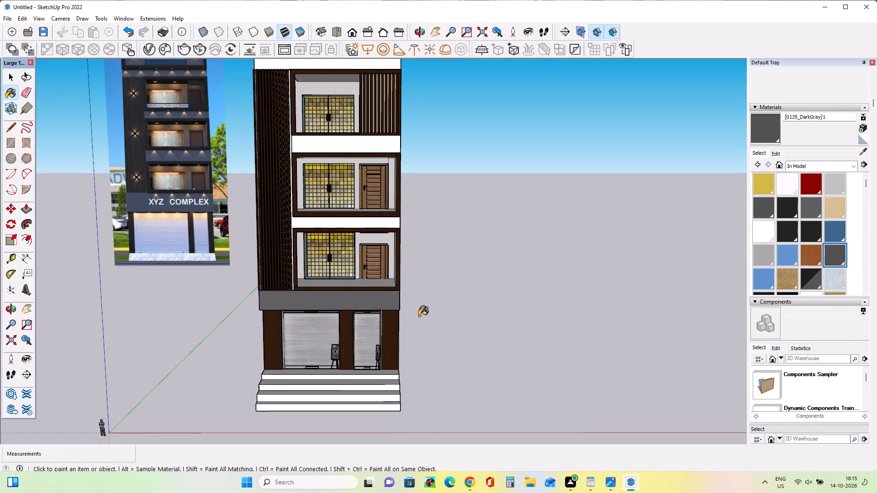
Paint the wide sign band above the ground-floor shutters with 0135_DarkGray.
{"action": "left_click", "coordinate": [762, 205]}
{"action": "left_click", "coordinate": [374, 299]}
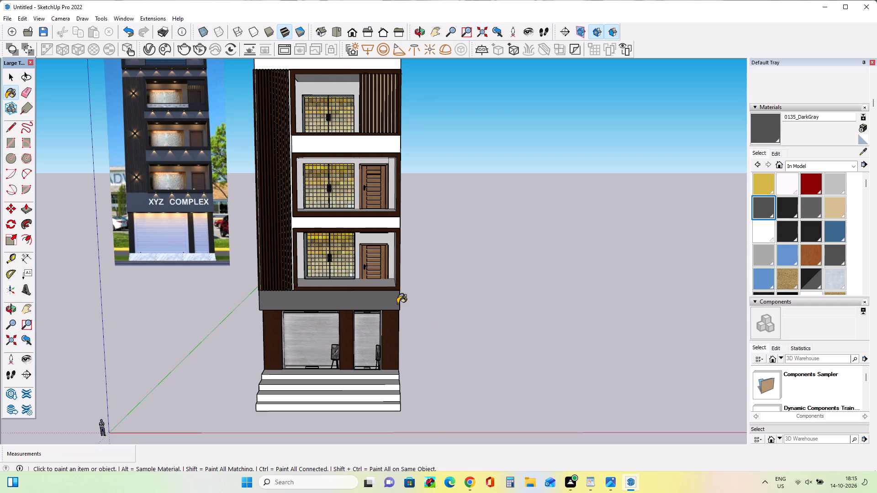
{"action": "left_click", "coordinate": [397, 304]}
Create 3D text reading "XYZ COMPLEX", with two spaces between the words, and place it on the sign band above the shutters.
{"action": "scroll", "coordinate": [294, 351], "scroll_direction": "up", "scroll_amount": 3}
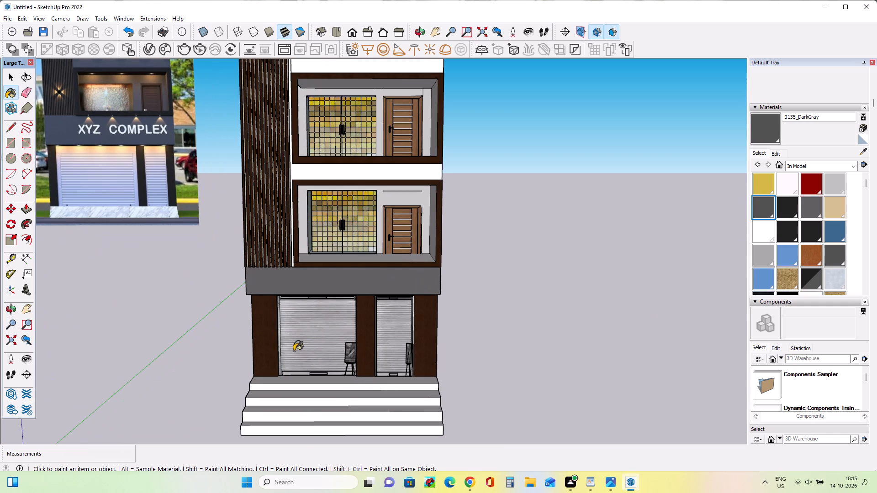
{"action": "scroll", "coordinate": [294, 351], "scroll_direction": "down", "scroll_amount": 2}
{"action": "middle_click_drag", "start_coordinate": [370, 378], "coordinate": [386, 380]}
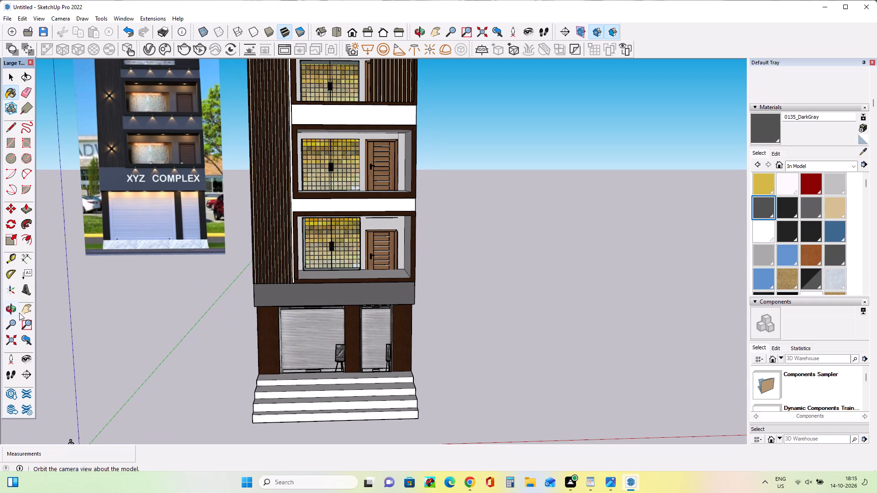
{"action": "left_click", "coordinate": [23, 294]}
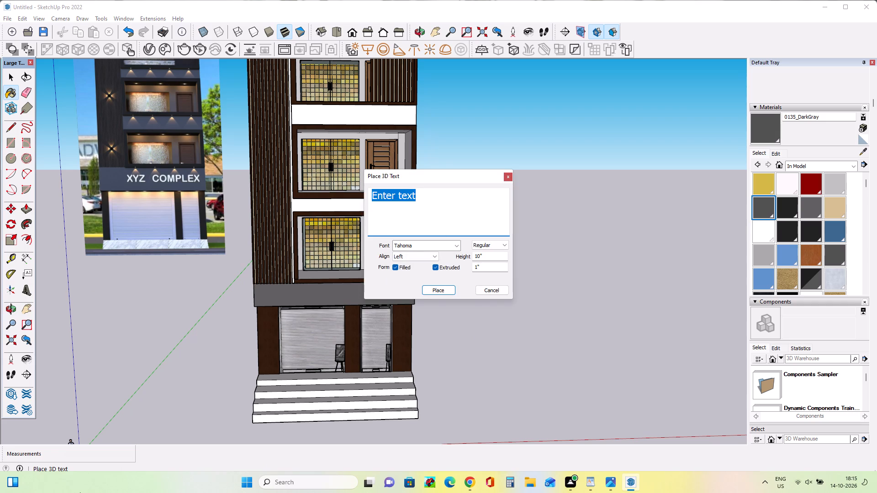
{"action": "key", "text": "BackSpace"}
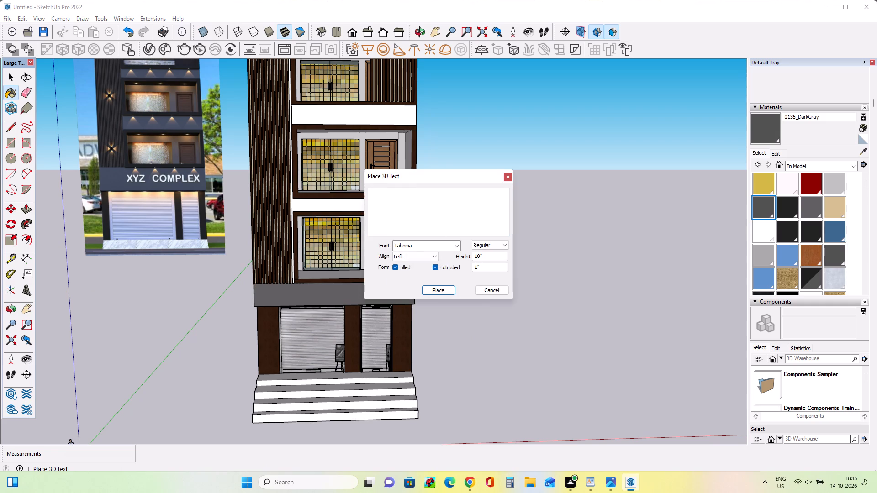
{"action": "key", "text": "x"}
{"action": "key", "text": "y"}
{"action": "key", "text": "z"}
{"action": "key", "text": "space"}
{"action": "key", "text": "c"}
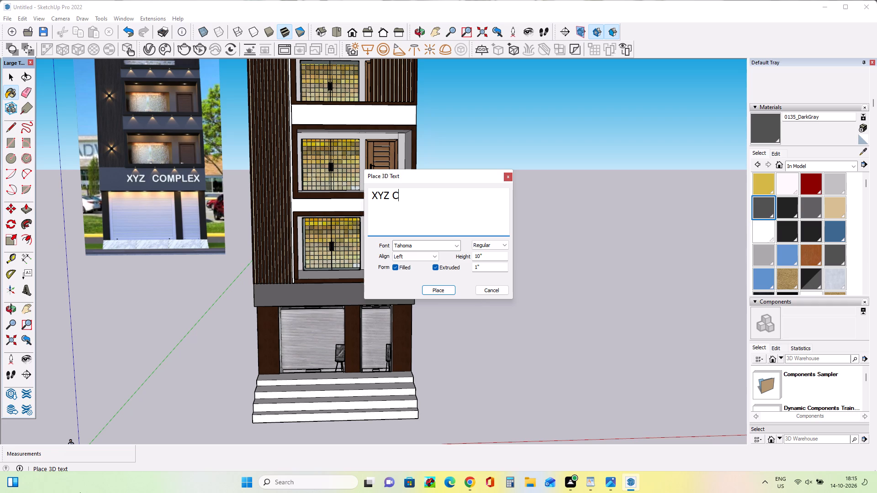
{"action": "key", "text": "BackSpace"}
{"action": "key", "text": "space"}
{"action": "type", "text": "CO"}
{"action": "type", "text": "MP"}
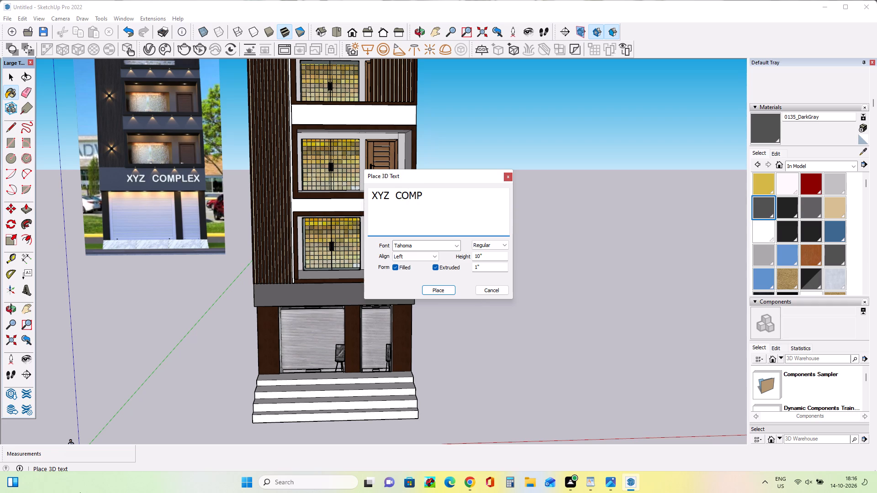
{"action": "type", "text": "LE"}
{"action": "key", "text": "x"}
{"action": "left_click", "coordinate": [445, 292]}
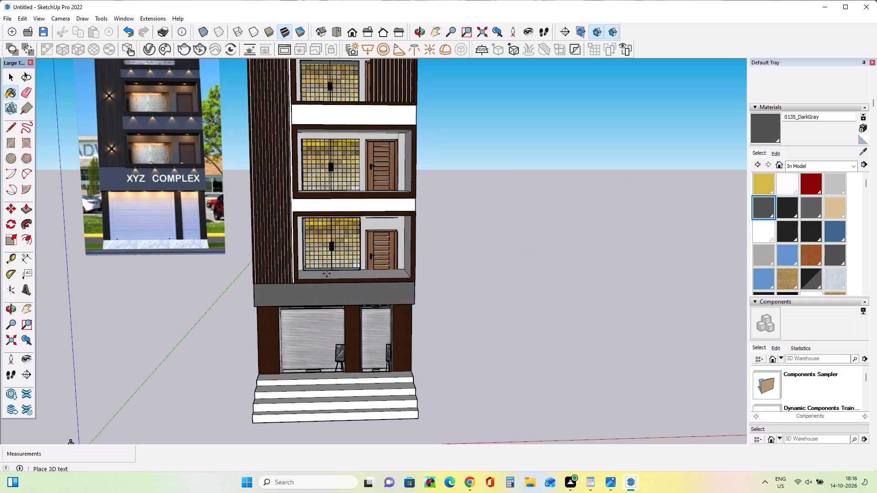
{"action": "left_click", "coordinate": [297, 294]}
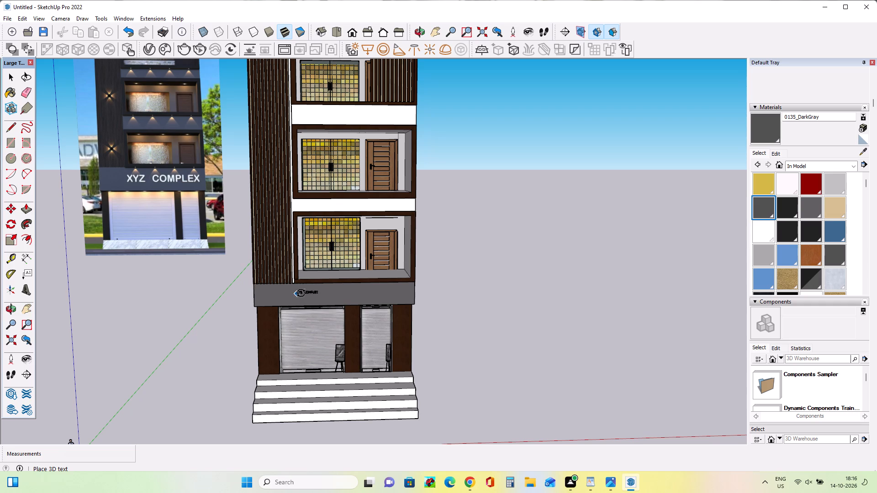
Scale the XYZ COMPLEX lettering up uniformly by about 4.32 so it spans much of the sign band.
{"action": "scroll", "coordinate": [317, 301], "scroll_direction": "up", "scroll_amount": 9}
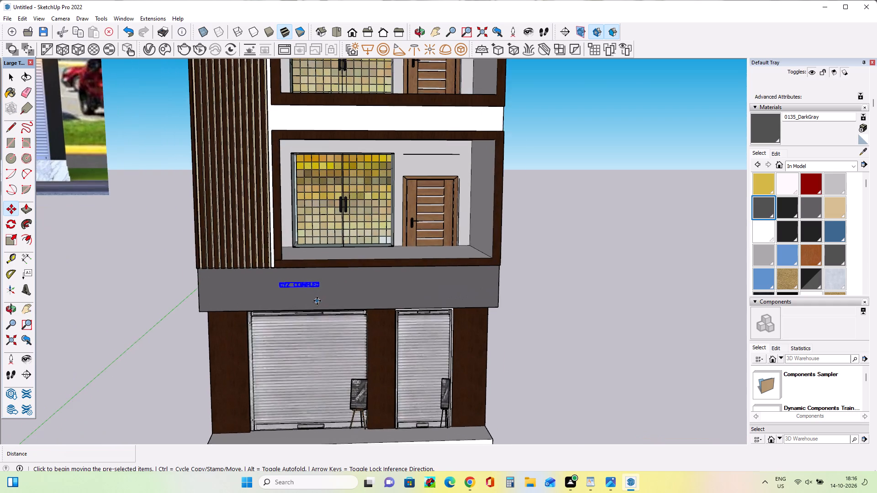
{"action": "scroll", "coordinate": [317, 301], "scroll_direction": "up", "scroll_amount": 6}
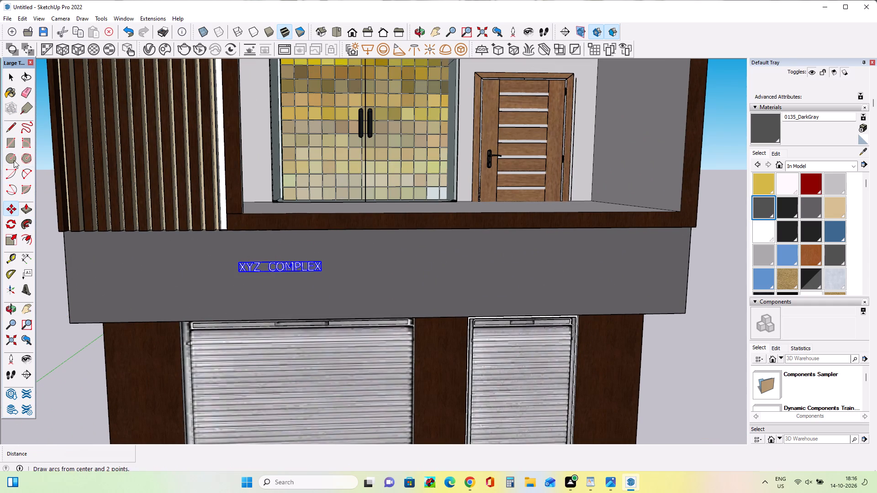
{"action": "left_click", "coordinate": [7, 141]}
{"action": "left_click", "coordinate": [5, 243]}
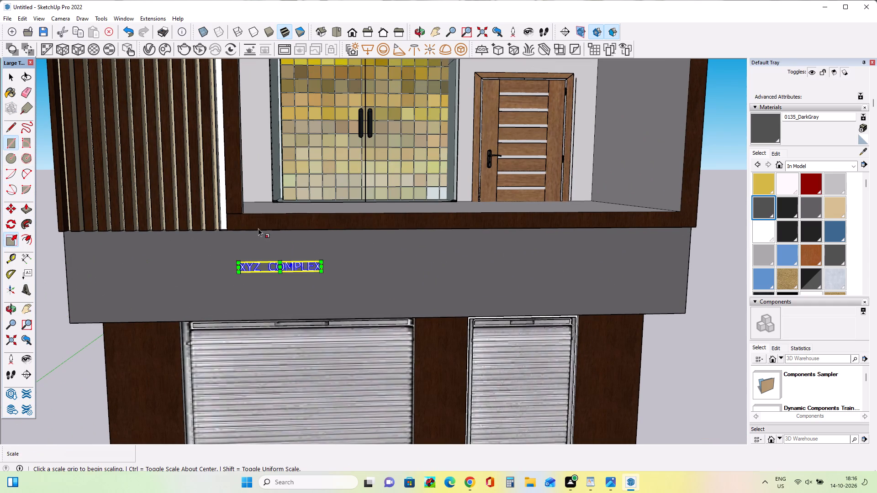
{"action": "left_click", "coordinate": [321, 271]}
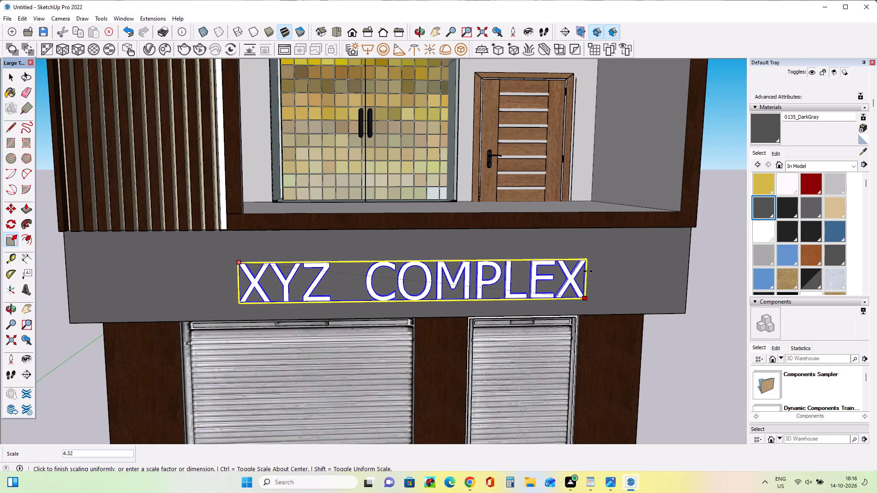
{"action": "left_click", "coordinate": [588, 271]}
Move the XYZ COMPLEX lettering up about 1' 3" and about 5' 3" along the sign band toward its right end.
{"action": "left_click", "coordinate": [12, 213]}
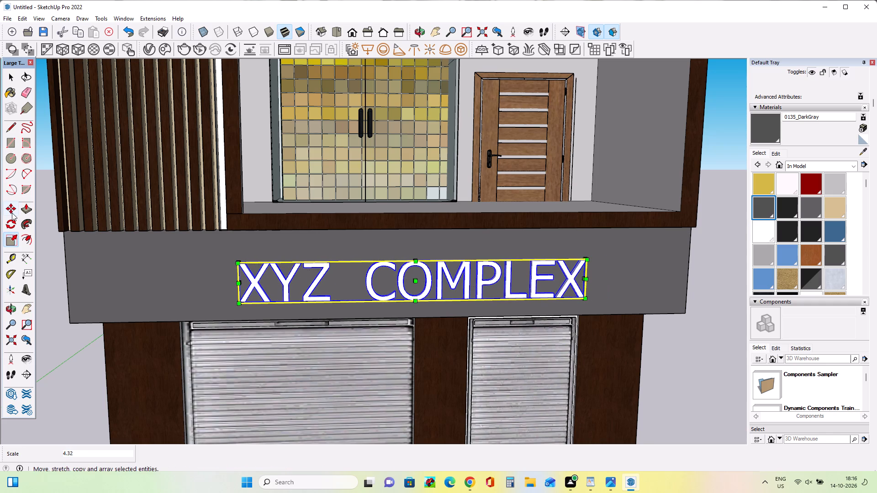
{"action": "left_click", "coordinate": [235, 266]}
{"action": "left_click", "coordinate": [241, 249]}
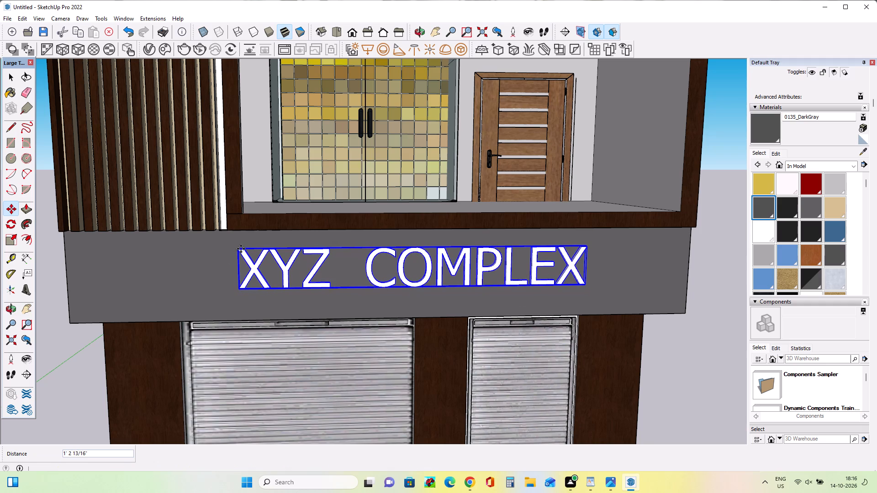
{"action": "scroll", "coordinate": [575, 299], "scroll_direction": "down", "scroll_amount": 18}
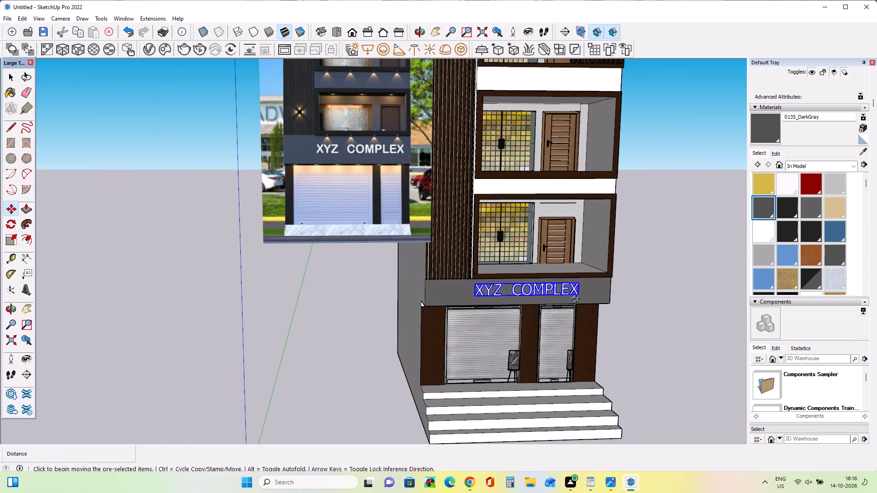
{"action": "scroll", "coordinate": [576, 314], "scroll_direction": "up", "scroll_amount": 8}
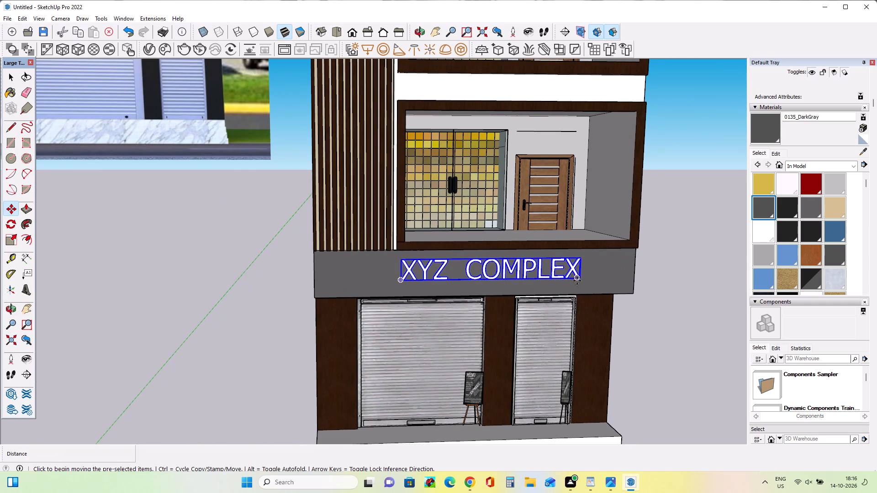
{"action": "left_click", "coordinate": [577, 281]}
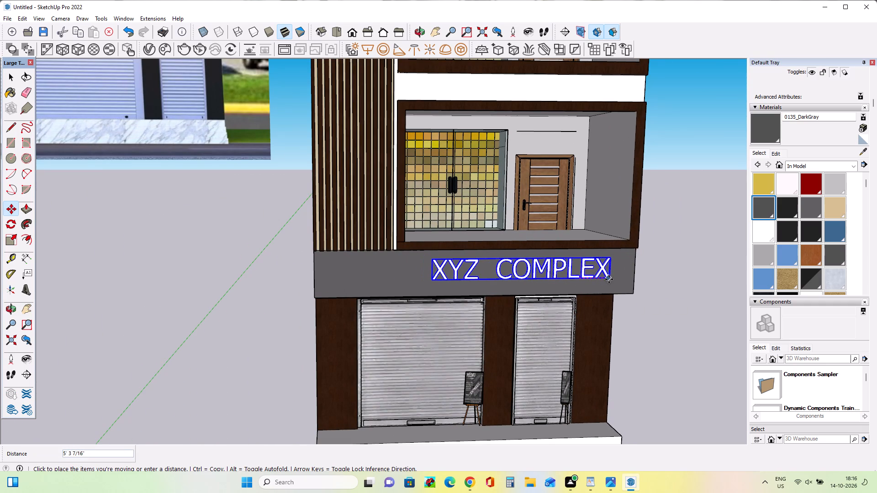
{"action": "left_click", "coordinate": [608, 279]}
Scale the depth of the XYZ COMPLEX lettering by about -0.59, perpendicular to the sign band.
{"action": "scroll", "coordinate": [574, 299], "scroll_direction": "down", "scroll_amount": 7}
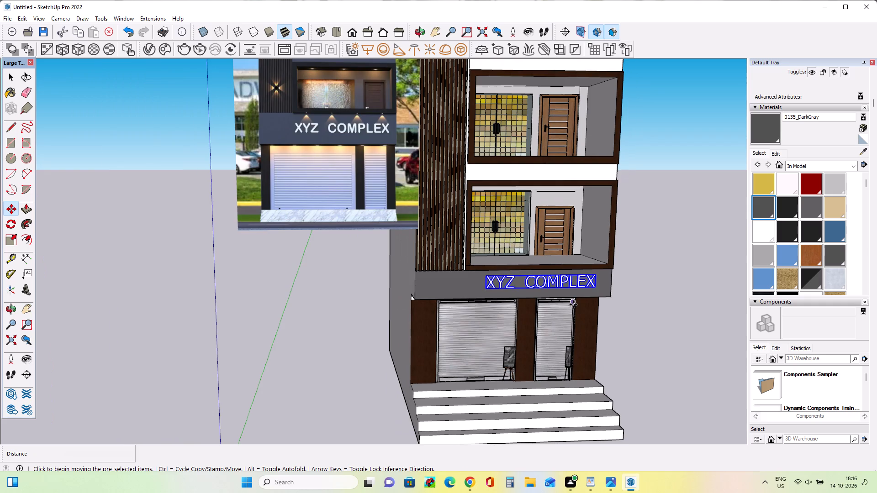
{"action": "scroll", "coordinate": [573, 318], "scroll_direction": "up", "scroll_amount": 3}
{"action": "scroll", "coordinate": [573, 318], "scroll_direction": "down", "scroll_amount": 3}
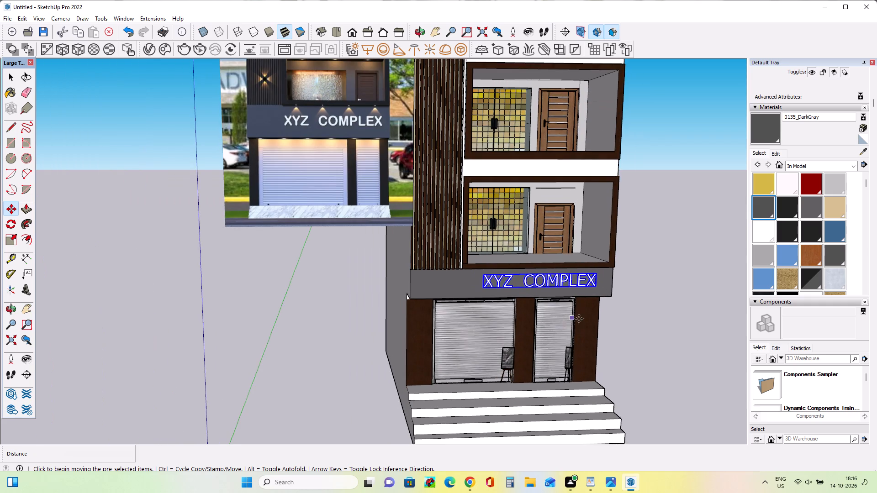
{"action": "middle_click_drag", "start_coordinate": [594, 316], "coordinate": [575, 291]}
{"action": "scroll", "coordinate": [494, 285], "scroll_direction": "up", "scroll_amount": 7}
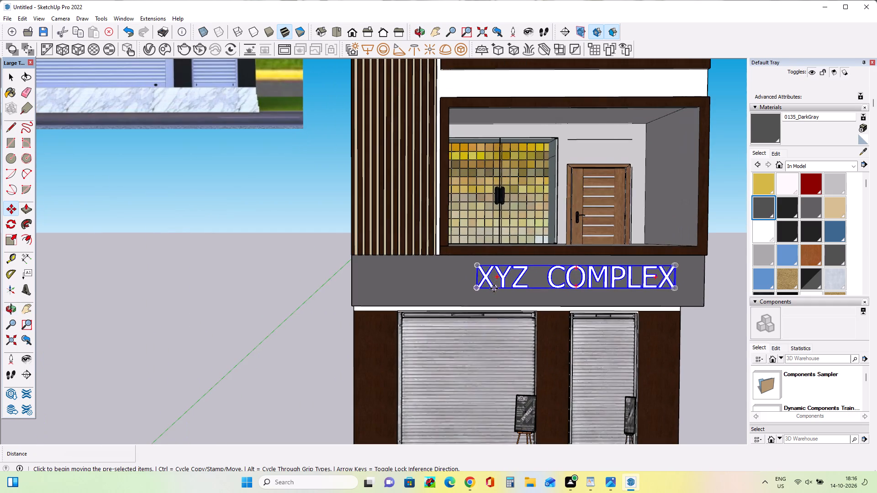
{"action": "middle_click_drag", "start_coordinate": [494, 288], "coordinate": [528, 301]}
{"action": "left_click", "coordinate": [11, 241]}
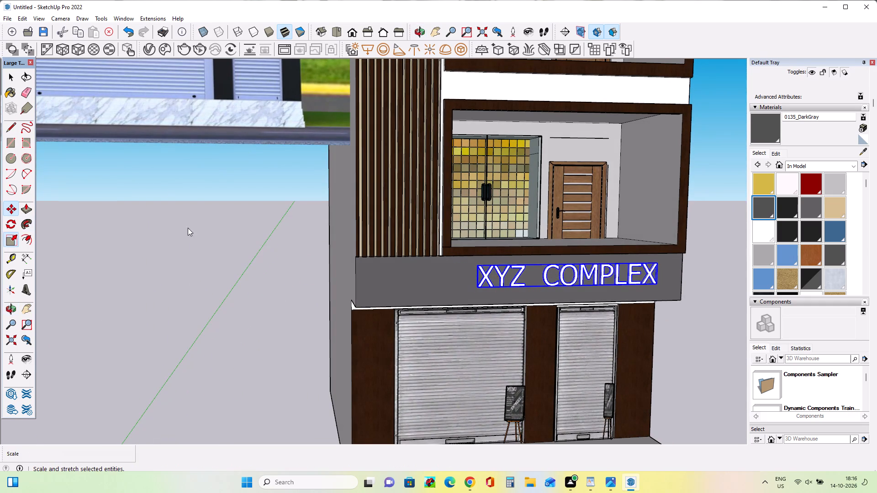
{"action": "left_click", "coordinate": [568, 275]}
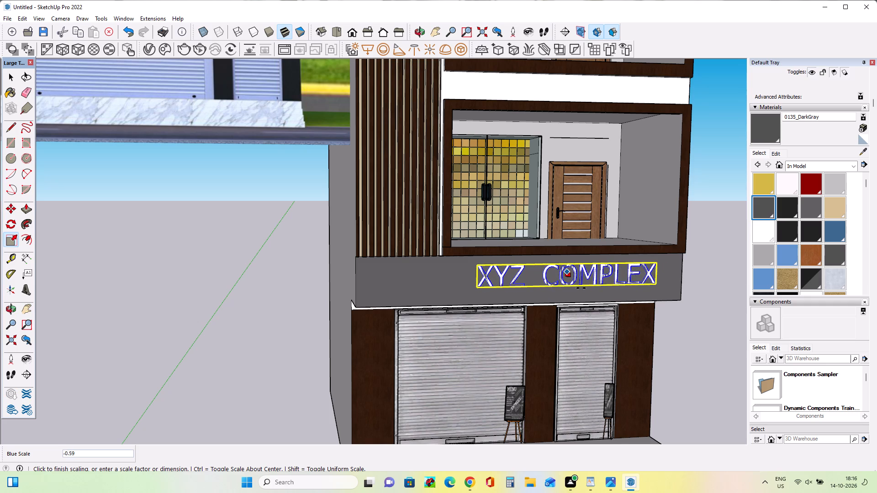
{"action": "scroll", "coordinate": [568, 264], "scroll_direction": "up", "scroll_amount": 4}
{"action": "left_click", "coordinate": [569, 280]}
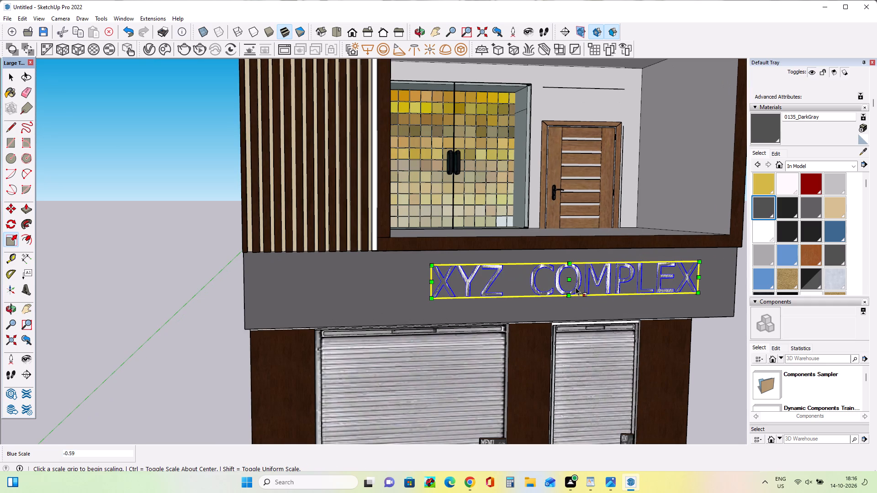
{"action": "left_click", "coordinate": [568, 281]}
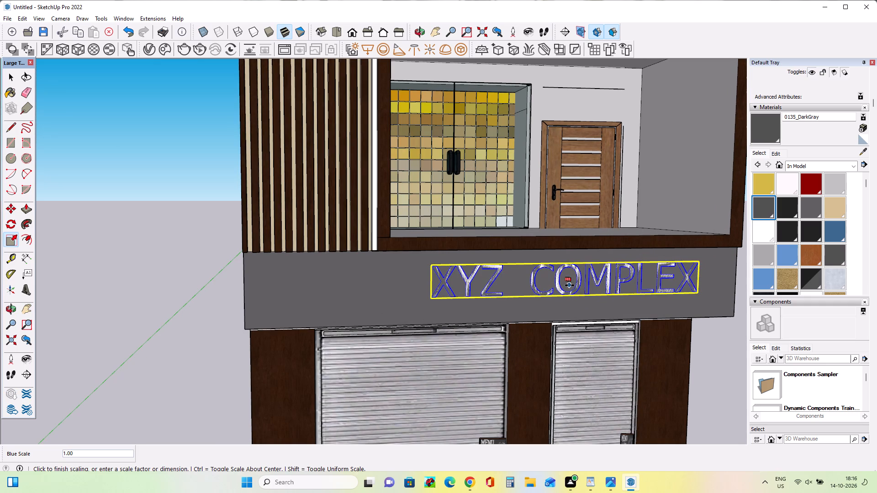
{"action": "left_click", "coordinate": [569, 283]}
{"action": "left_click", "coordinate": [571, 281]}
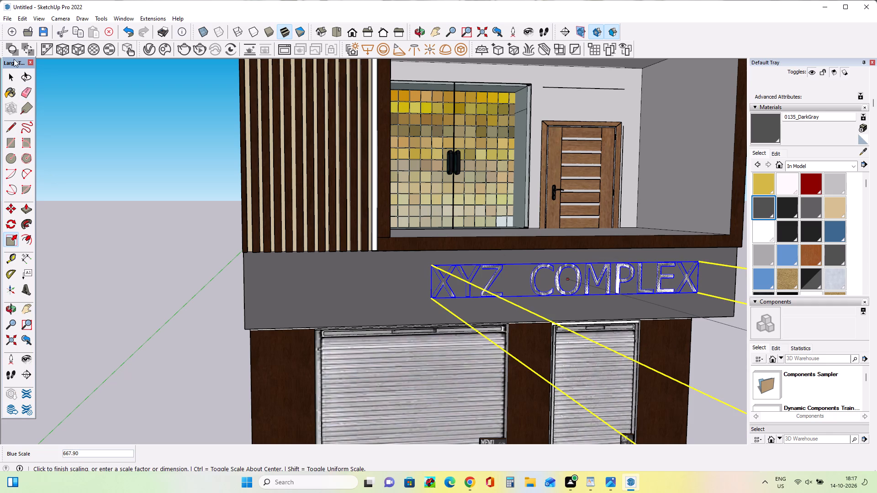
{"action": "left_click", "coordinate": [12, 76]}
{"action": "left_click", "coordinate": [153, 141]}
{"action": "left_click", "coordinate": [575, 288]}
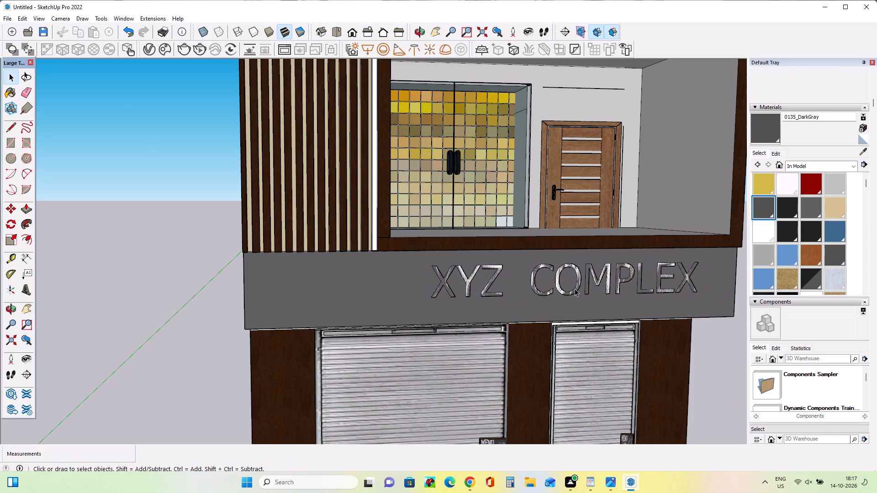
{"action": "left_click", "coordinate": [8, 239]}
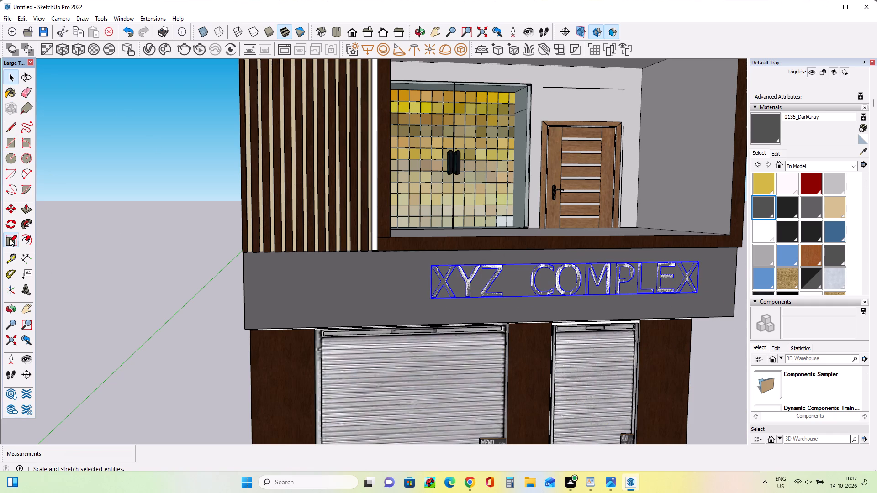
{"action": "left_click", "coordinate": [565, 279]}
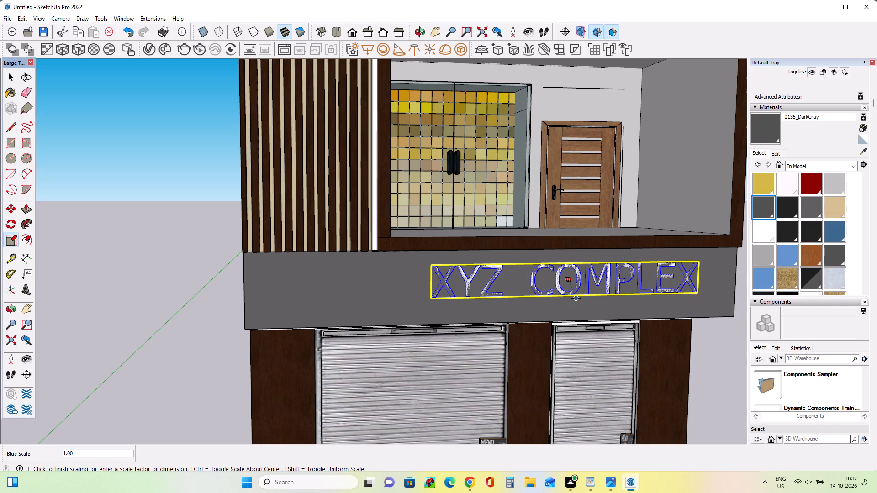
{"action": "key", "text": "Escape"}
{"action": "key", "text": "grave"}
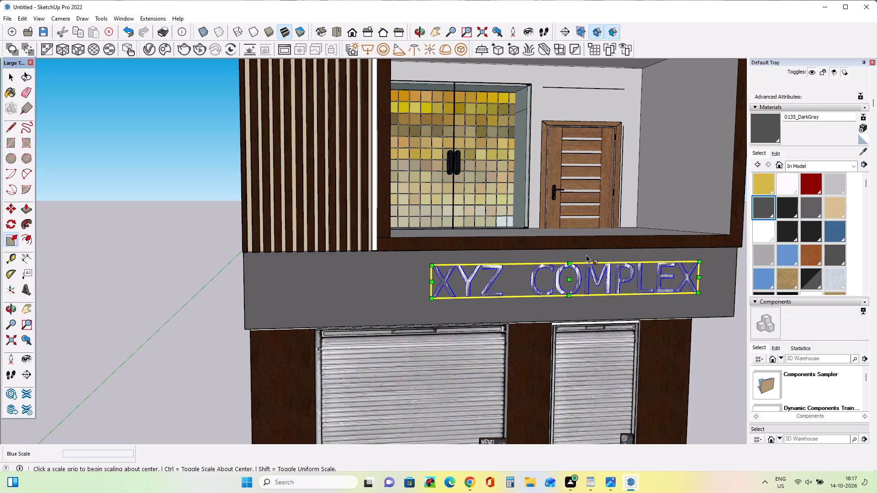
Undo the last depth scaling of the XYZ COMPLEX lettering.
{"action": "key", "text": "ctrl+z"}
{"action": "key", "text": "ctrl+z"}
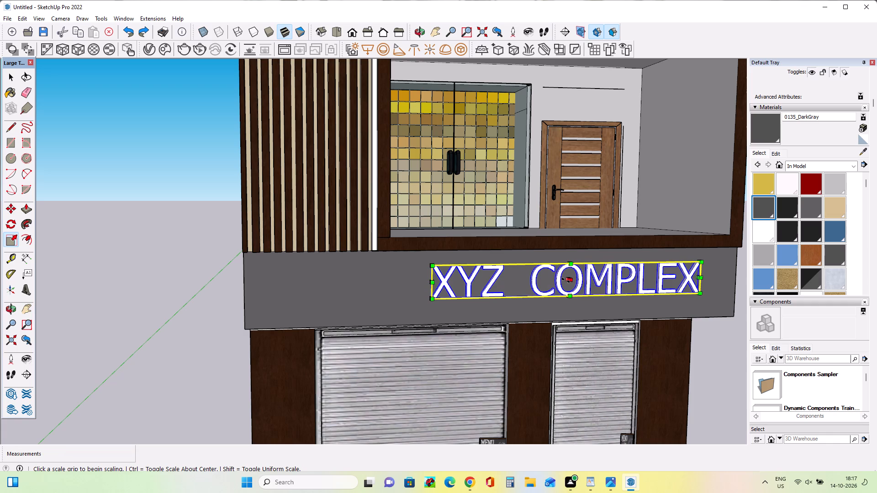
Rescale the depth of the XYZ COMPLEX lettering perpendicular to the sign band, keeping the letters only slightly raised, and deselect it.
{"action": "left_click", "coordinate": [572, 281]}
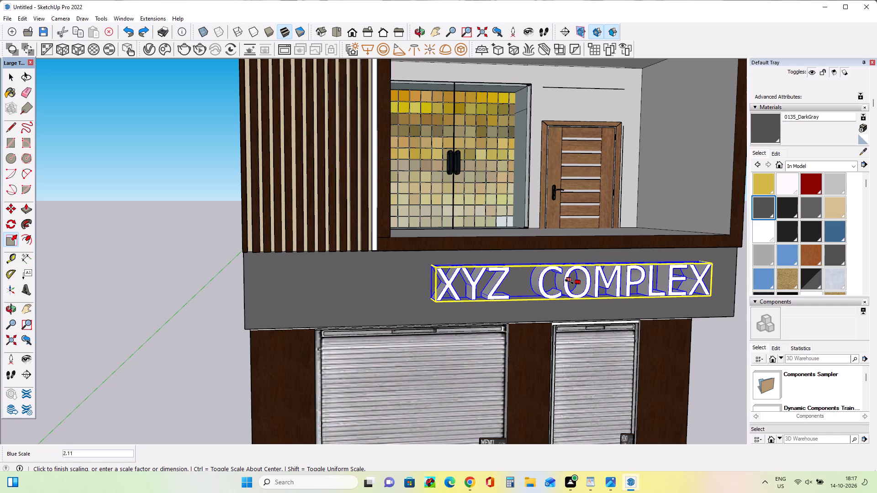
{"action": "left_click", "coordinate": [569, 281]}
{"action": "scroll", "coordinate": [475, 258], "scroll_direction": "down", "scroll_amount": 8}
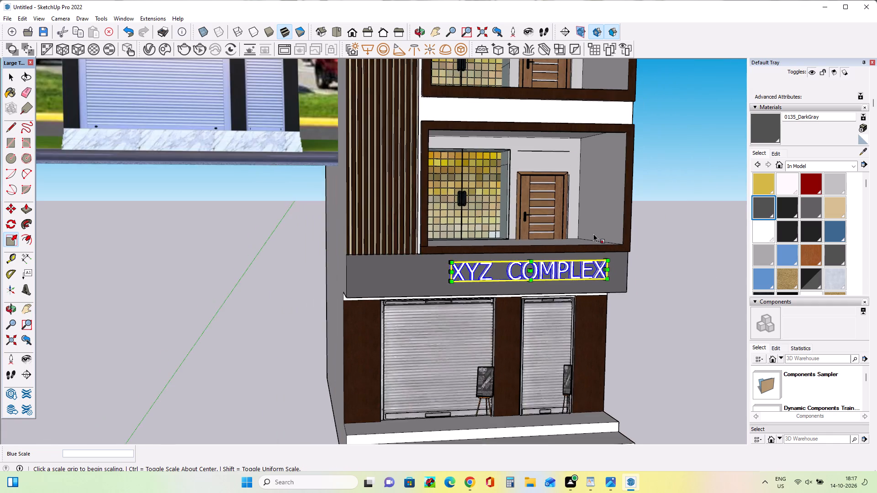
{"action": "scroll", "coordinate": [597, 233], "scroll_direction": "down", "scroll_amount": 11}
{"action": "middle_click_drag", "start_coordinate": [706, 180], "coordinate": [656, 169]}
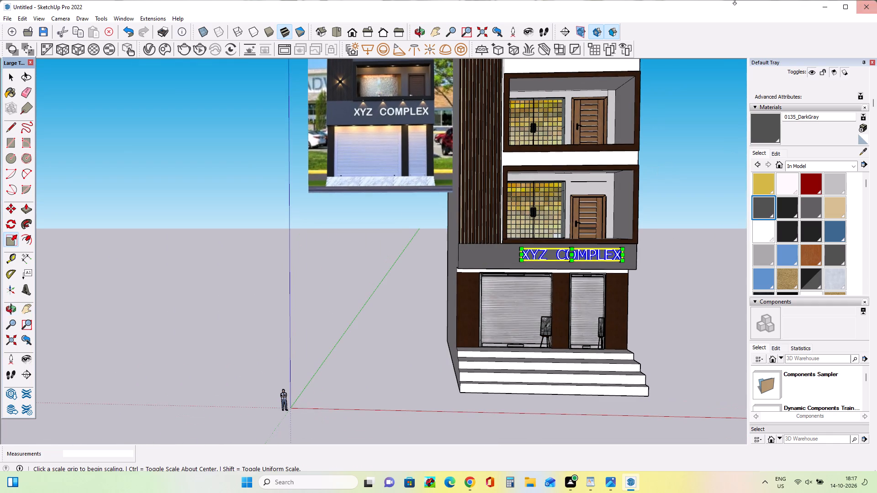
{"action": "left_click", "coordinate": [17, 80]}
{"action": "left_click", "coordinate": [92, 135]}
Paint the XYZ COMPLEX lettering on the sign band with the white in-model material <Black>1.
{"action": "scroll", "coordinate": [113, 218], "scroll_direction": "down", "scroll_amount": 3}
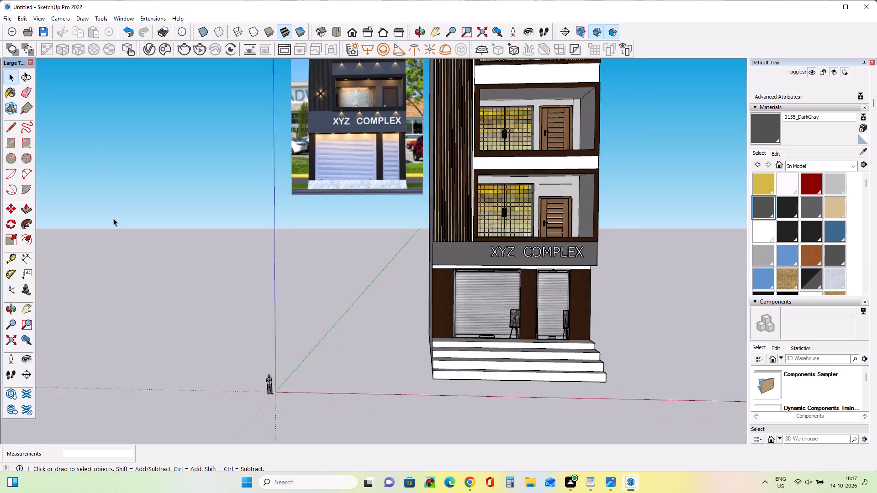
{"action": "scroll", "coordinate": [113, 219], "scroll_direction": "down", "scroll_amount": 2}
{"action": "scroll", "coordinate": [439, 217], "scroll_direction": "up", "scroll_amount": 3}
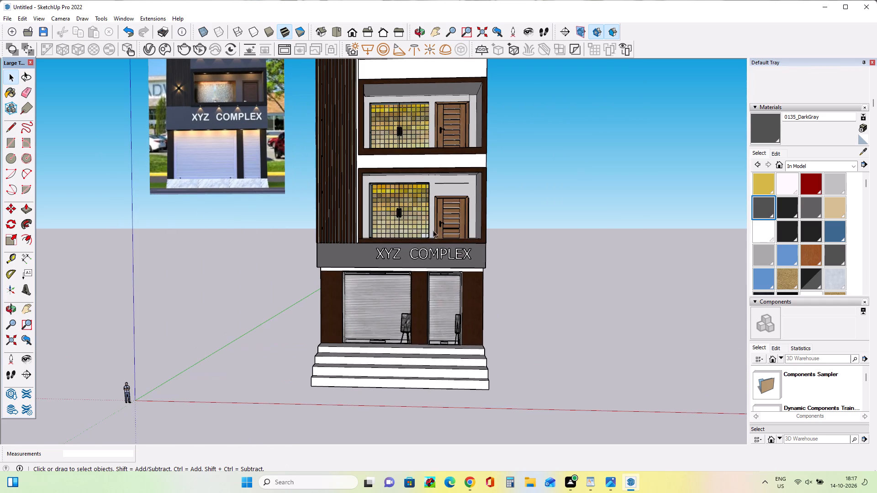
{"action": "scroll", "coordinate": [436, 252], "scroll_direction": "up", "scroll_amount": 10}
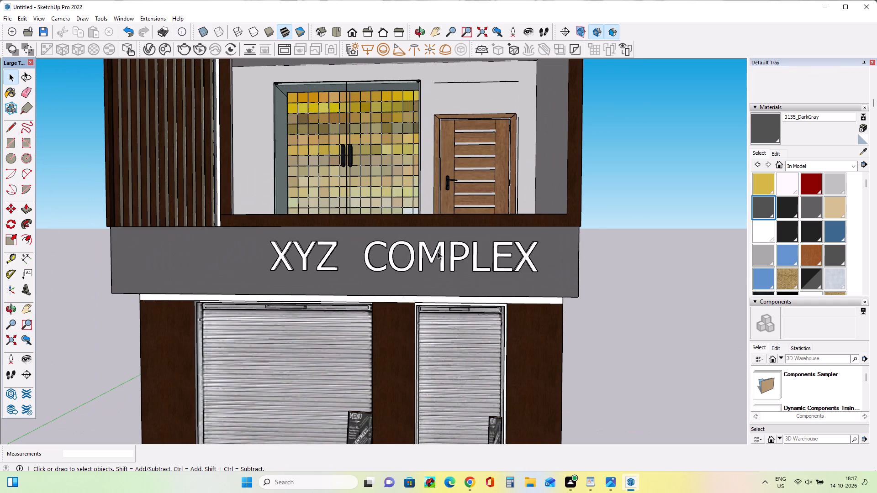
{"action": "left_click", "coordinate": [443, 258]}
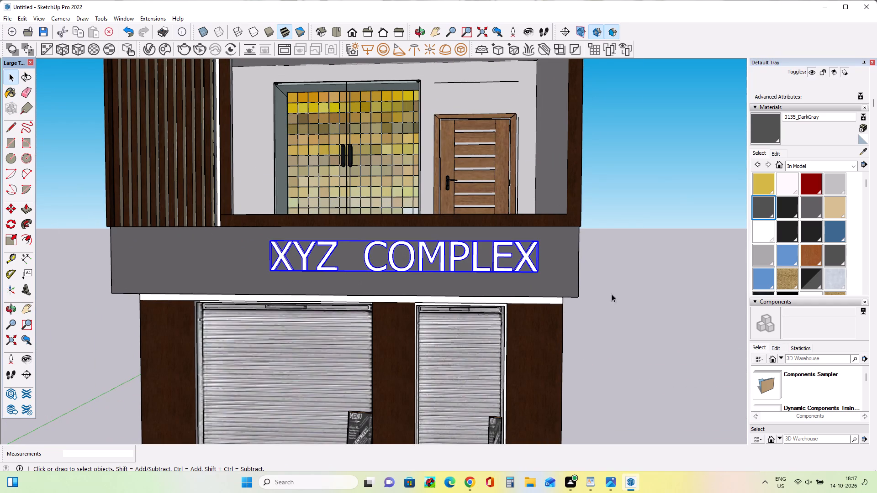
{"action": "left_click", "coordinate": [774, 235]}
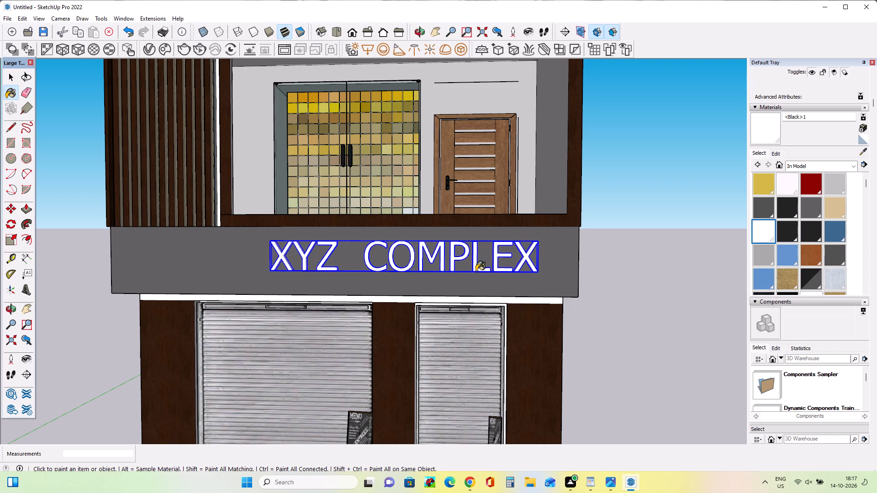
{"action": "left_click", "coordinate": [476, 268]}
{"action": "left_click", "coordinate": [475, 267]}
{"action": "left_click", "coordinate": [453, 259]}
Open the XYZ COMPLEX component for editing, apply the white <Black>1 material to the letter M, and close the component.
{"action": "right_click", "coordinate": [385, 271]}
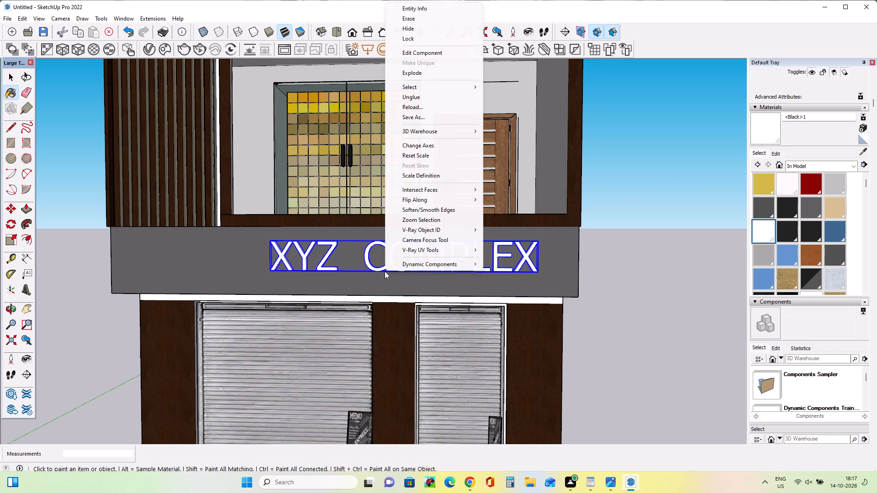
{"action": "left_click", "coordinate": [417, 53]}
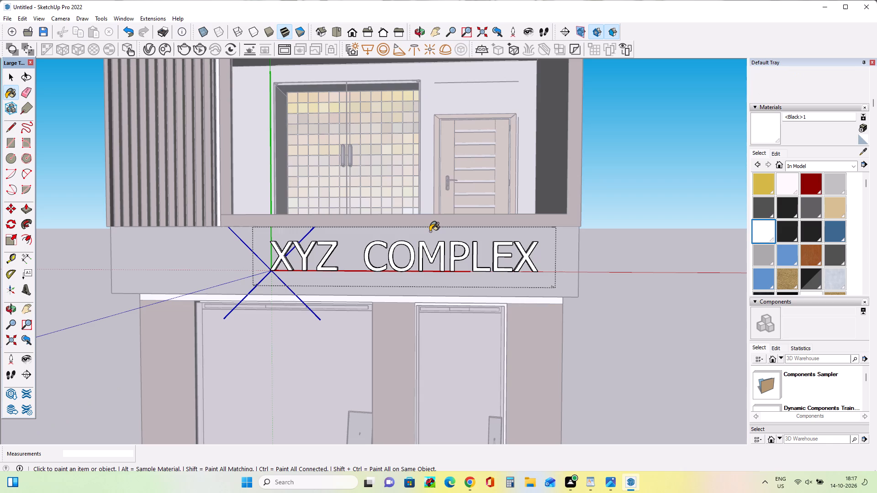
{"action": "double_click", "coordinate": [422, 253]}
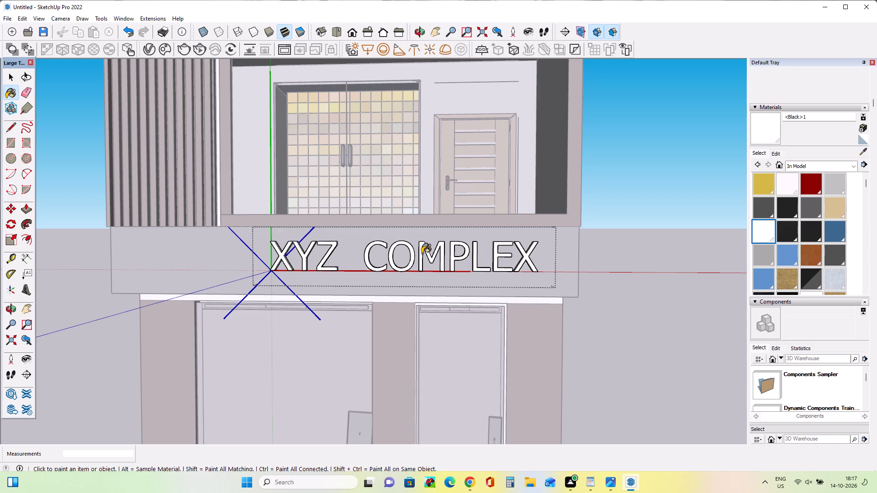
{"action": "double_click", "coordinate": [421, 251]}
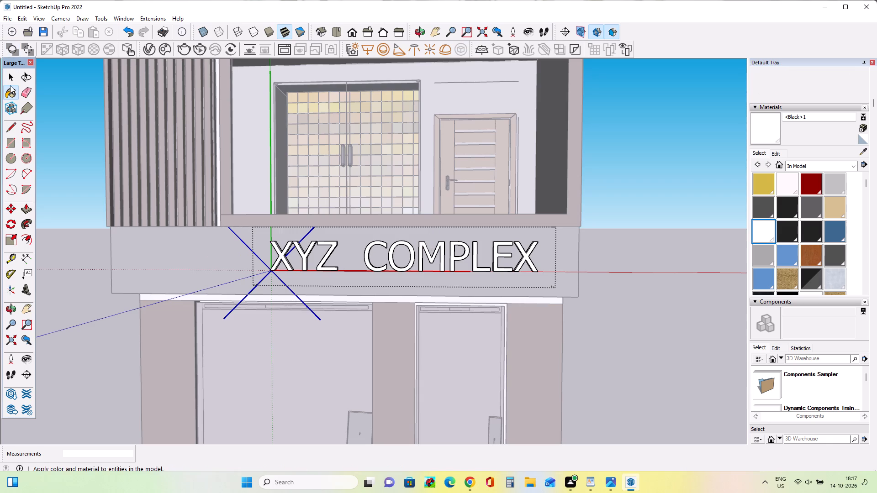
{"action": "left_click", "coordinate": [10, 81]}
{"action": "double_click", "coordinate": [59, 101]}
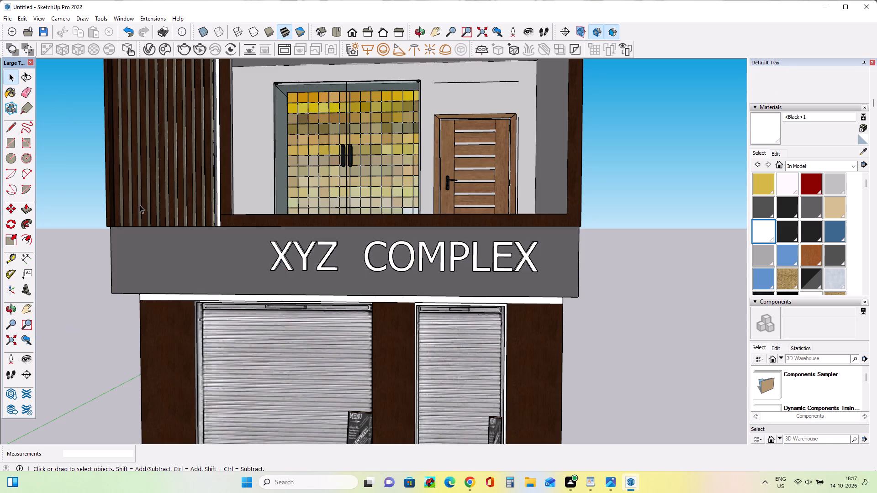
Examine the whole facade from the steps to the roof beside the reference image to compare the sign and remaining unpainted surfaces.
{"action": "scroll", "coordinate": [180, 216], "scroll_direction": "down", "scroll_amount": 17}
{"action": "middle_click_drag", "start_coordinate": [203, 245], "coordinate": [240, 247]}
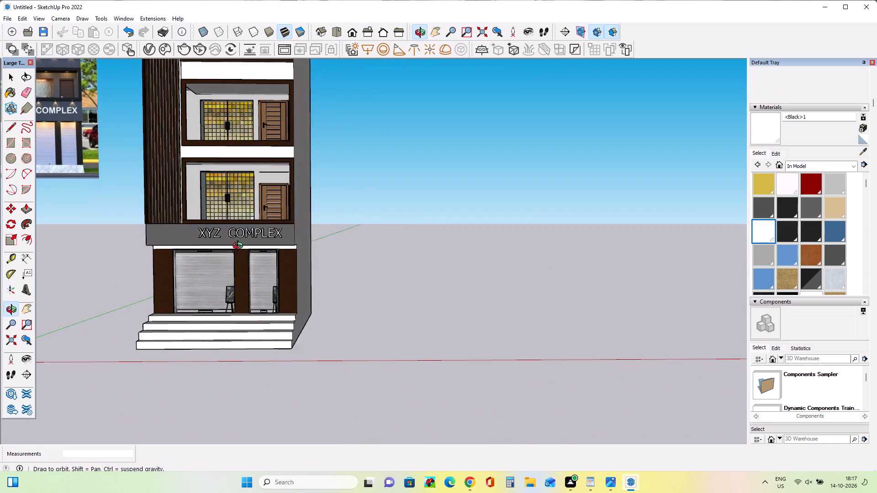
{"action": "middle_click_drag", "start_coordinate": [240, 247], "coordinate": [287, 281]}
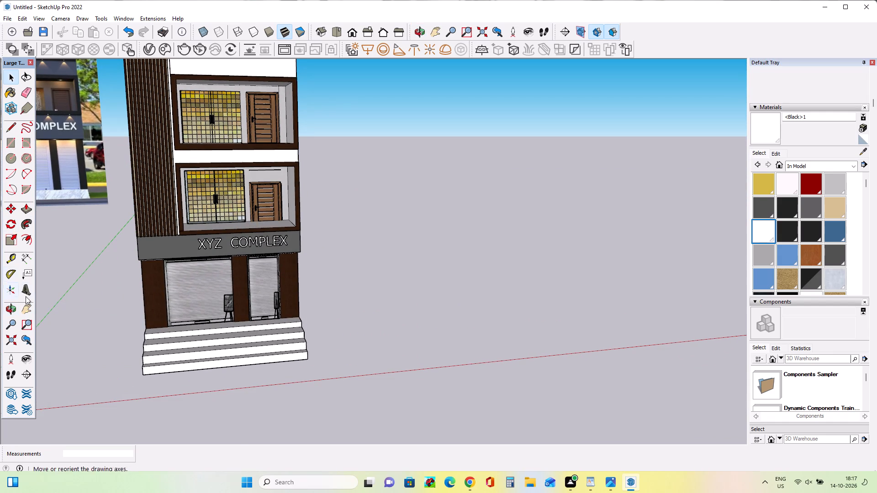
{"action": "left_click", "coordinate": [28, 309]}
{"action": "left_click_drag", "start_coordinate": [217, 211], "coordinate": [289, 294]}
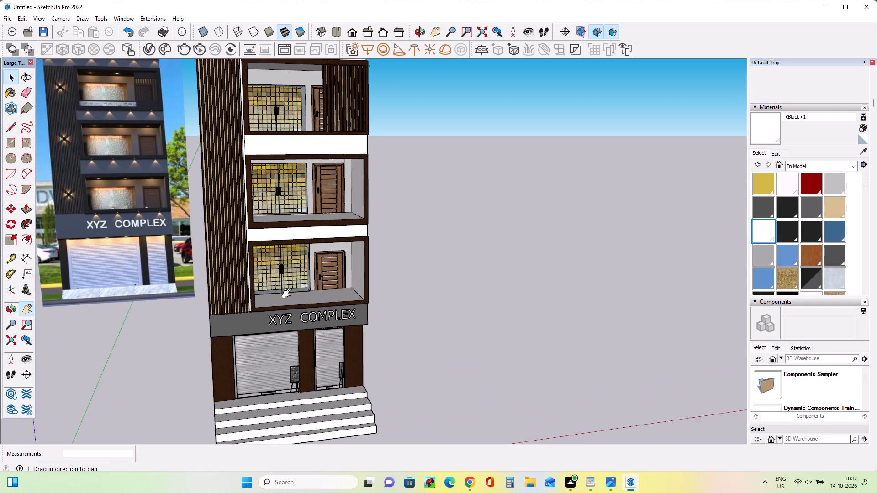
{"action": "left_click_drag", "start_coordinate": [289, 294], "coordinate": [291, 298]}
{"action": "scroll", "coordinate": [289, 280], "scroll_direction": "down", "scroll_amount": 1}
{"action": "middle_click_drag", "start_coordinate": [287, 399], "coordinate": [276, 378]}
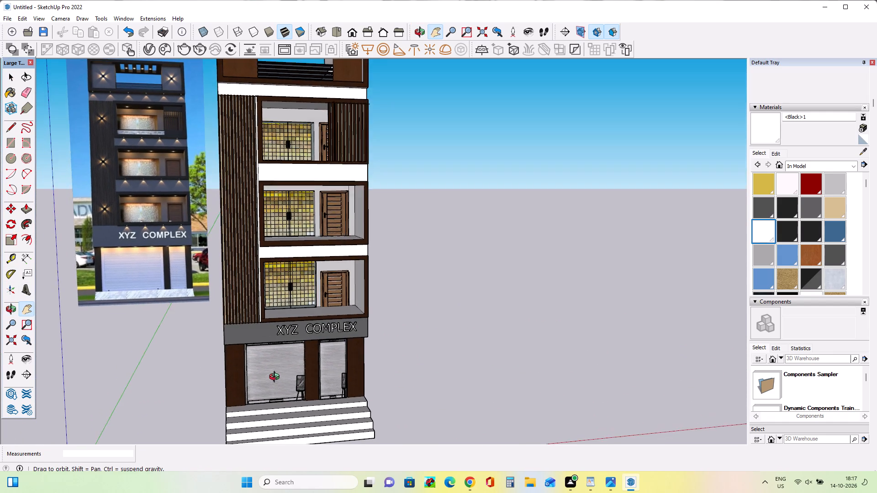
{"action": "middle_click_drag", "start_coordinate": [276, 378], "coordinate": [276, 378]}
{"action": "scroll", "coordinate": [276, 378], "scroll_direction": "down", "scroll_amount": 1}
{"action": "middle_click_drag", "start_coordinate": [303, 372], "coordinate": [252, 330]}
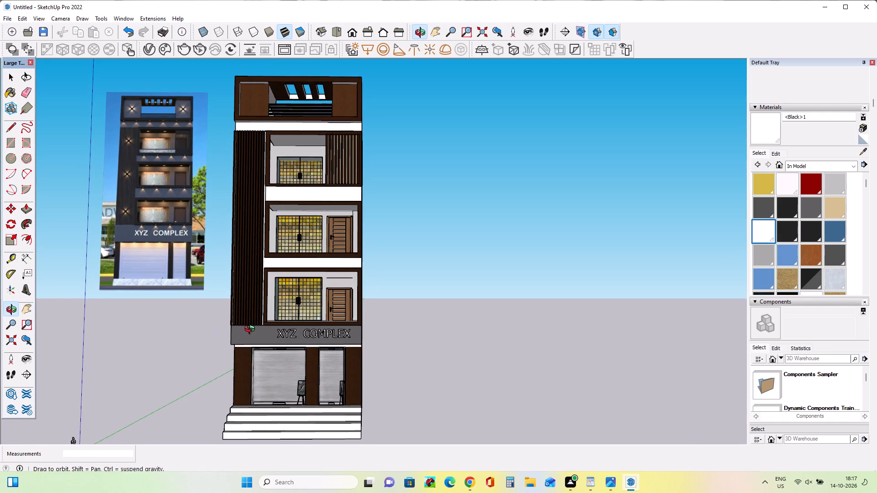
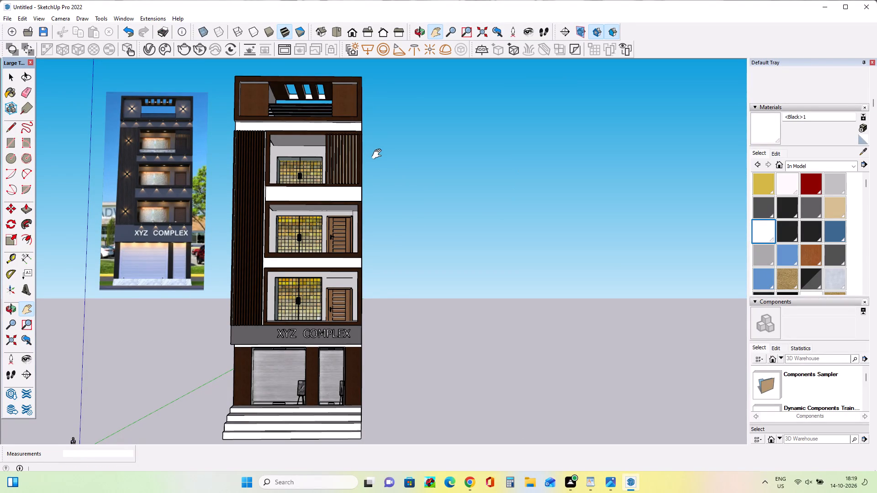
Enlarge the XYZ COMPLEX sign text uniformly from two opposite corners, by about 1.15 and about 1.04.
{"action": "middle_click_drag", "start_coordinate": [380, 152], "coordinate": [382, 158]}
{"action": "right_click_drag", "start_coordinate": [380, 152], "coordinate": [382, 156]}
{"action": "middle_click_drag", "start_coordinate": [385, 166], "coordinate": [391, 176]}
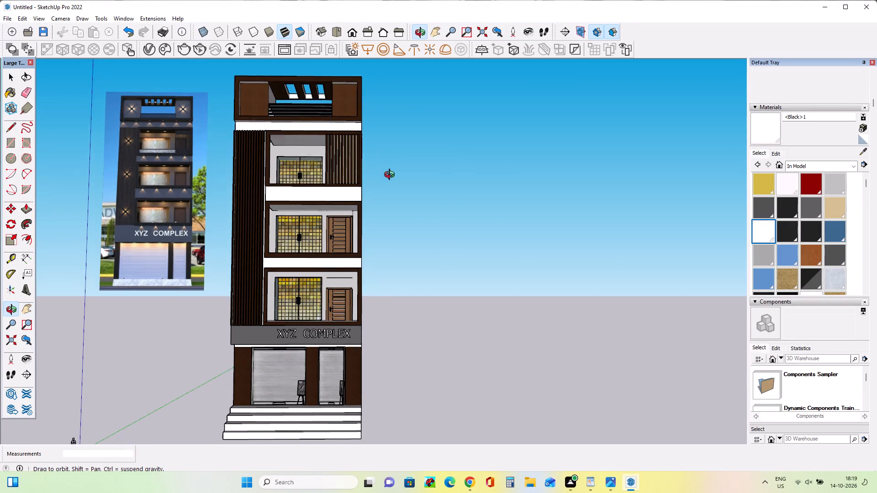
{"action": "middle_click_drag", "start_coordinate": [391, 176], "coordinate": [426, 183]}
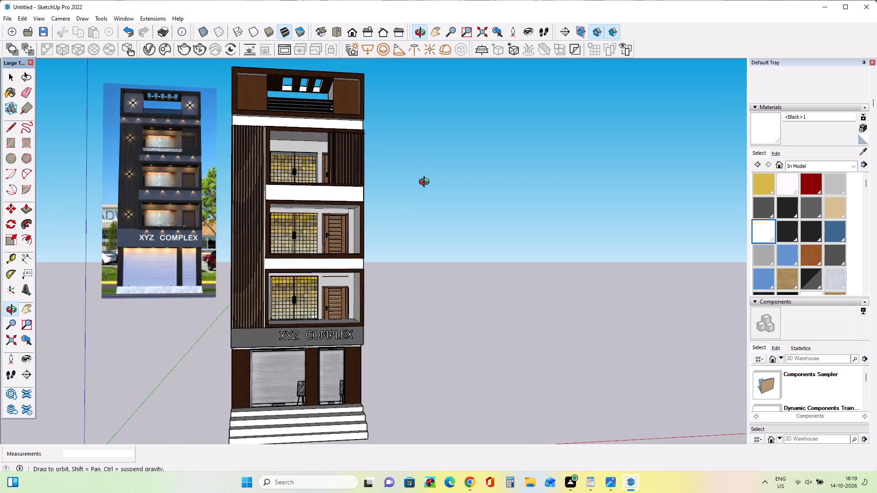
{"action": "middle_click_drag", "start_coordinate": [426, 183], "coordinate": [428, 184]}
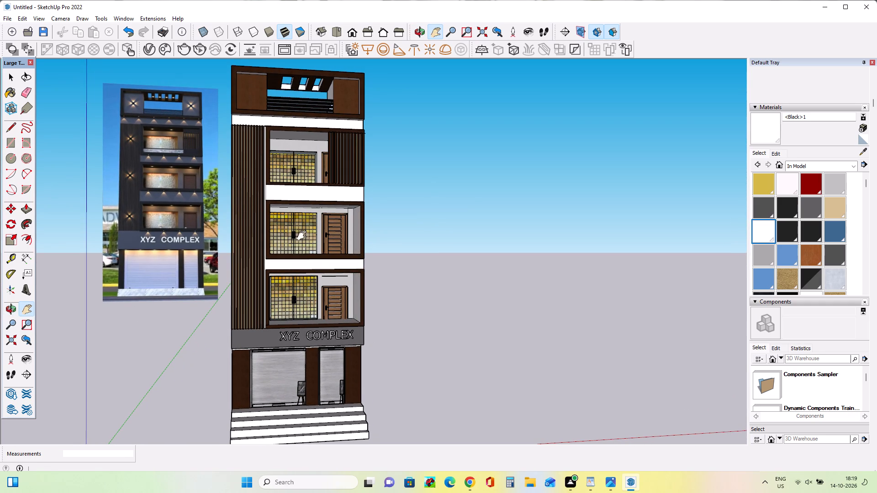
{"action": "scroll", "coordinate": [286, 375], "scroll_direction": "up", "scroll_amount": 8}
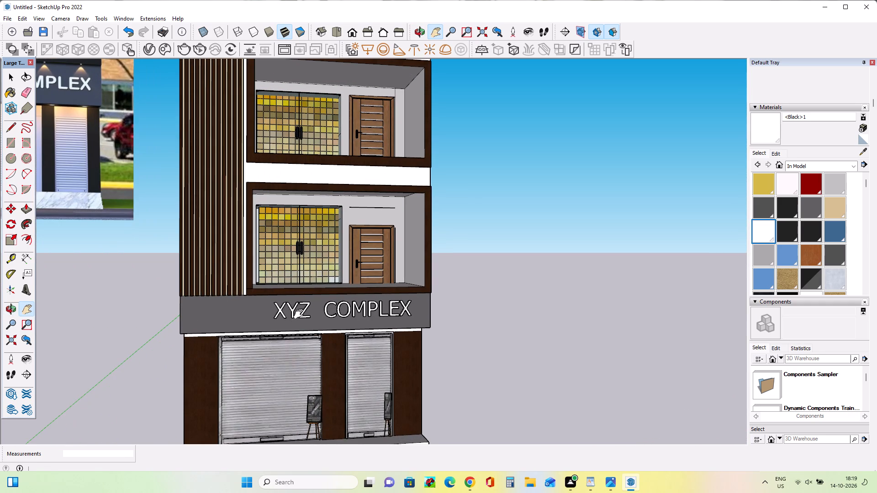
{"action": "left_click", "coordinate": [8, 79]}
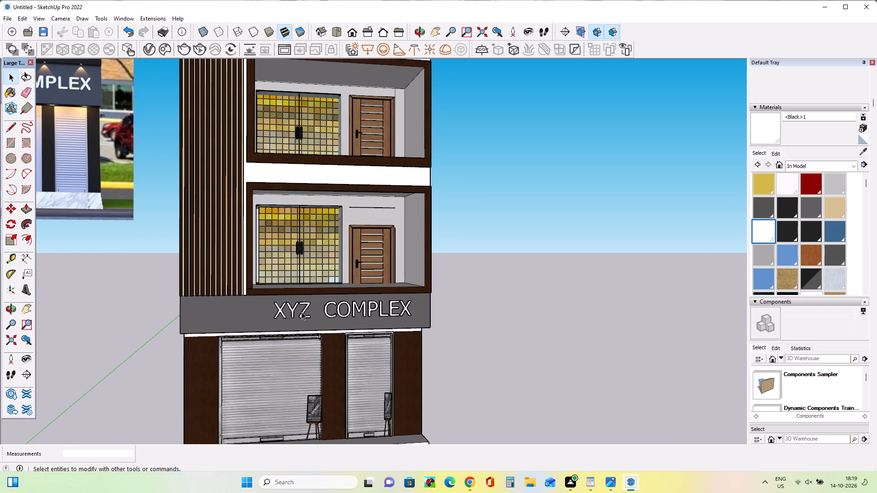
{"action": "left_click", "coordinate": [301, 312]}
{"action": "left_click", "coordinate": [10, 239]}
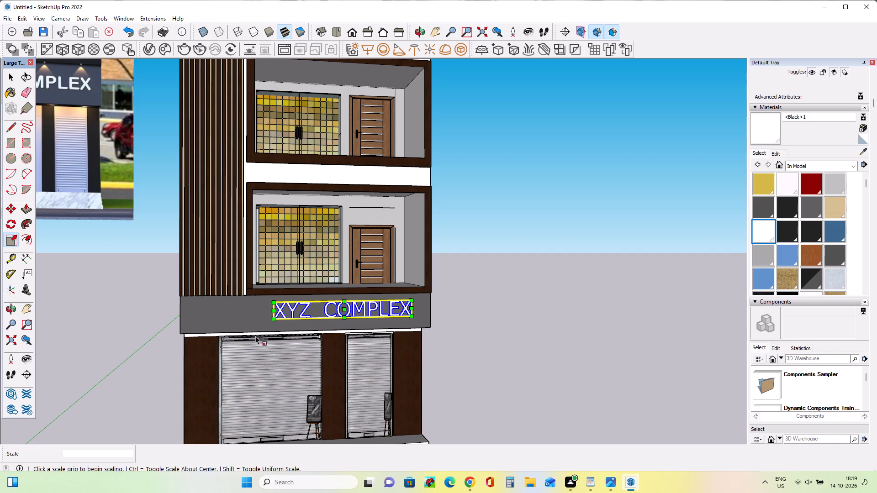
{"action": "left_click", "coordinate": [273, 305]}
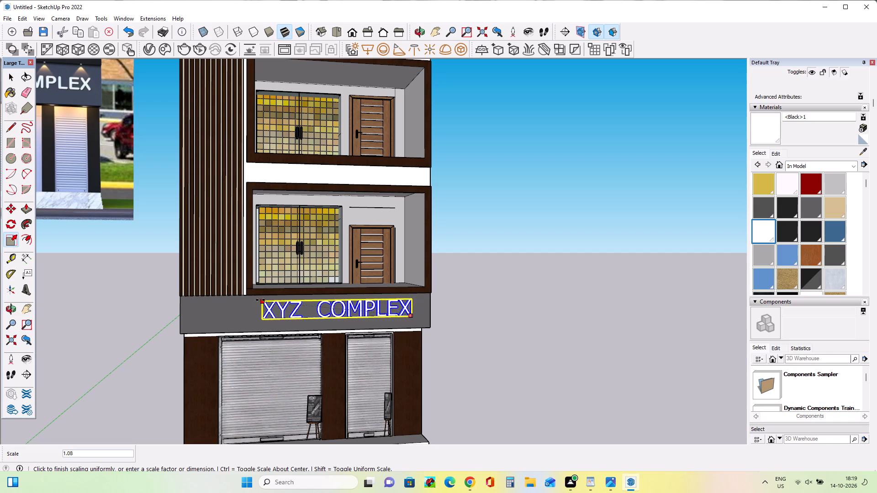
{"action": "left_click", "coordinate": [252, 303]}
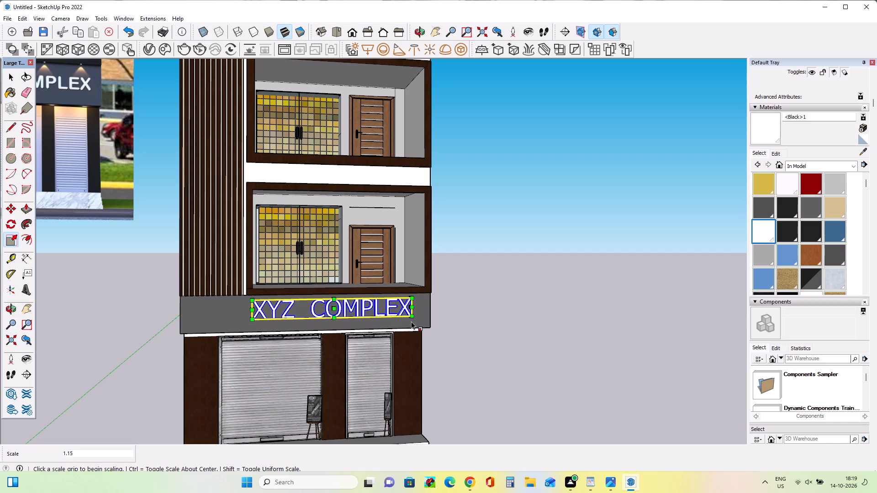
{"action": "left_click", "coordinate": [411, 316]}
{"action": "left_click", "coordinate": [417, 323]}
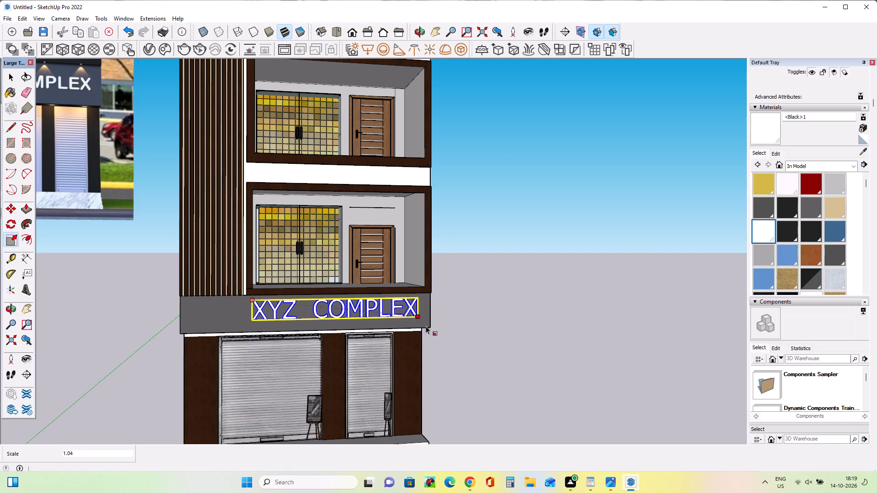
Draw a ground rectangle of about 205' by 227' around the building's base and behind it.
{"action": "scroll", "coordinate": [461, 305], "scroll_direction": "down", "scroll_amount": 7}
{"action": "middle_click_drag", "start_coordinate": [461, 307], "coordinate": [423, 334]}
{"action": "scroll", "coordinate": [423, 334], "scroll_direction": "down", "scroll_amount": 2}
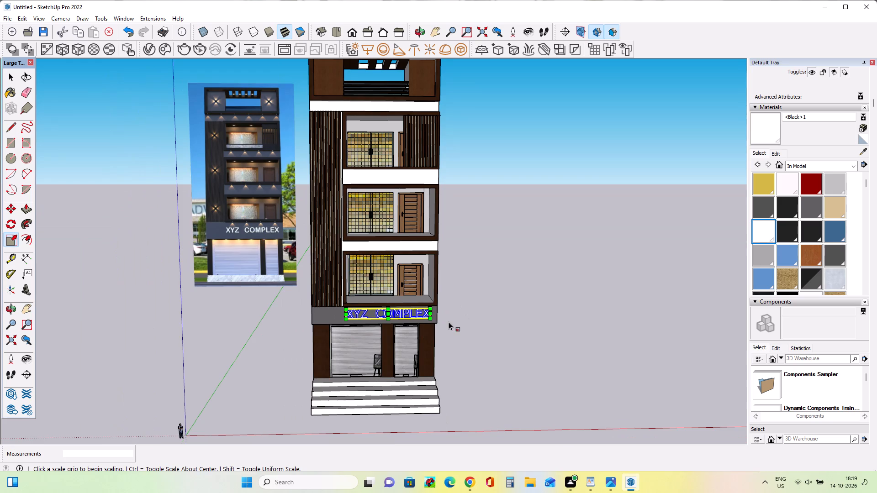
{"action": "middle_click_drag", "start_coordinate": [452, 322], "coordinate": [466, 319]}
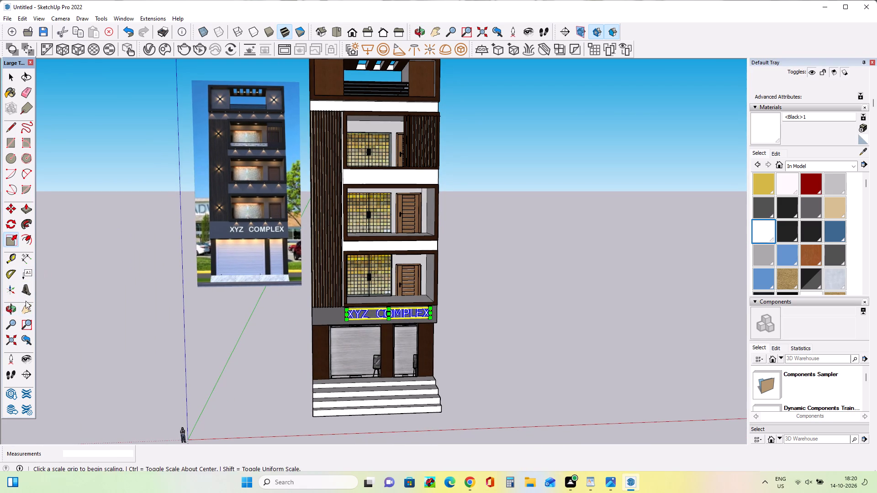
{"action": "left_click", "coordinate": [26, 303]}
{"action": "left_click_drag", "start_coordinate": [177, 244], "coordinate": [146, 268]}
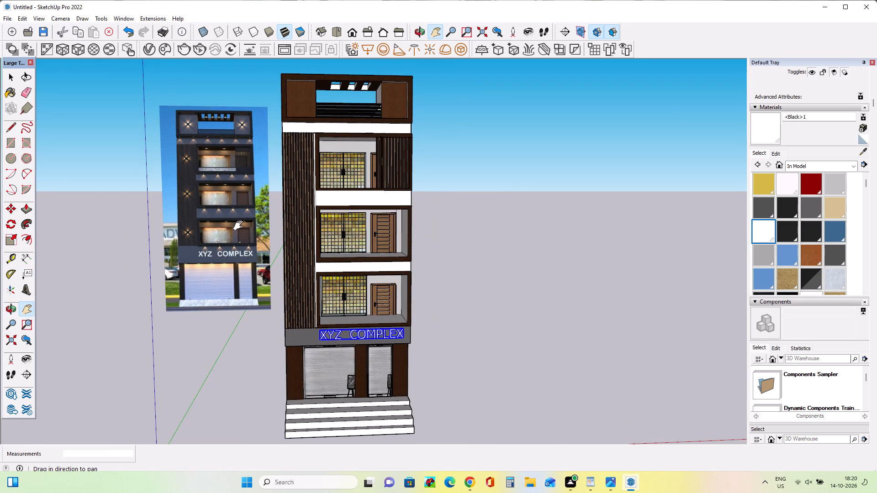
{"action": "scroll", "coordinate": [313, 200], "scroll_direction": "down", "scroll_amount": 4}
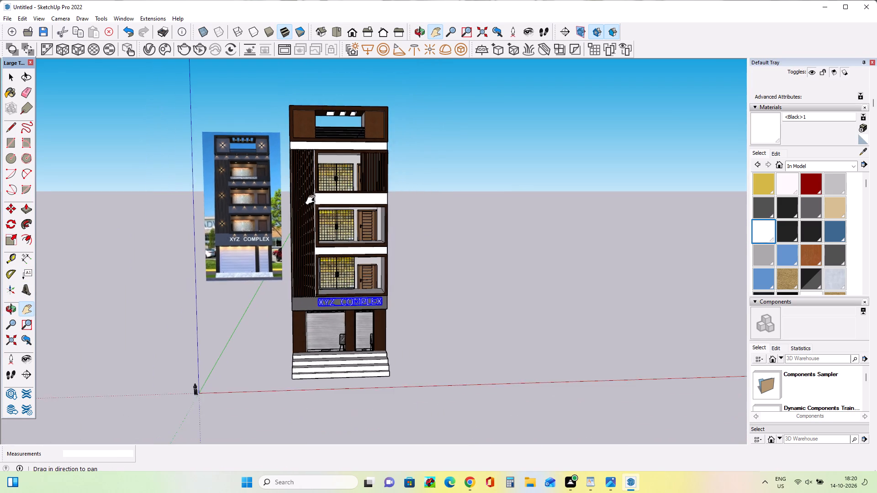
{"action": "scroll", "coordinate": [312, 200], "scroll_direction": "down", "scroll_amount": 1}
{"action": "middle_click_drag", "start_coordinate": [464, 245], "coordinate": [420, 295]}
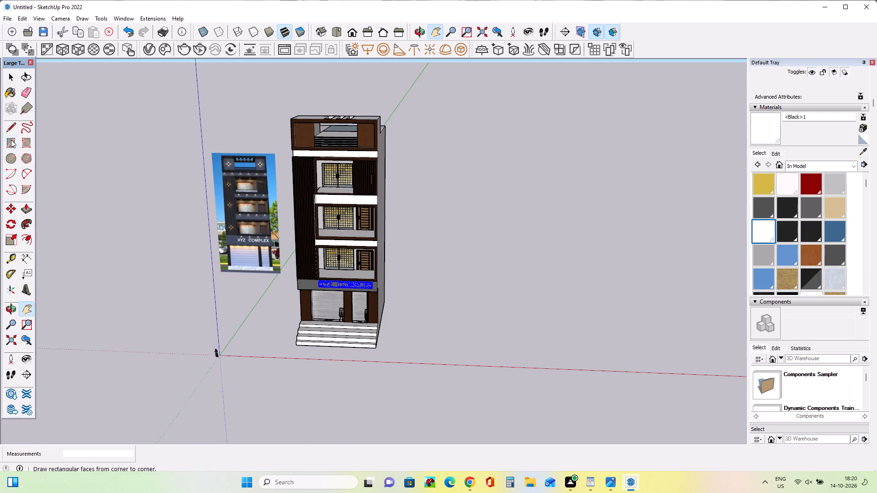
{"action": "left_click", "coordinate": [11, 143]}
{"action": "left_click_drag", "start_coordinate": [453, 352], "coordinate": [426, 351]}
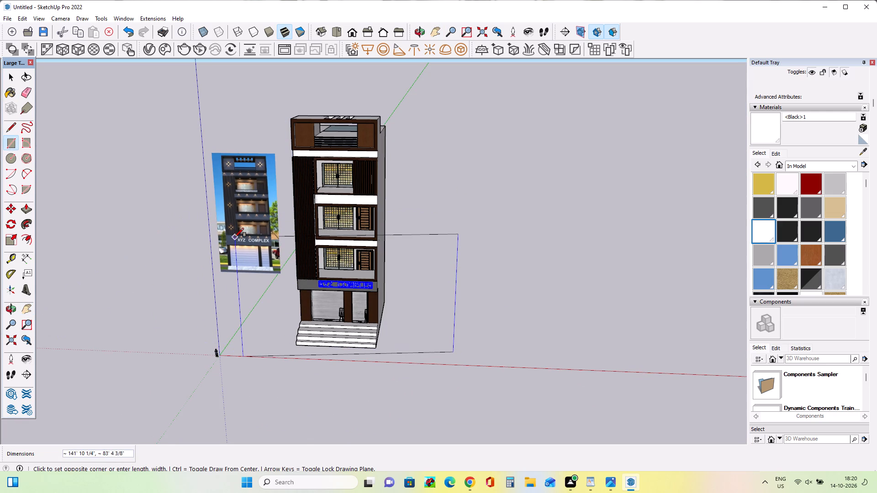
{"action": "middle_click_drag", "start_coordinate": [473, 256], "coordinate": [475, 263]}
{"action": "middle_click_drag", "start_coordinate": [476, 264], "coordinate": [500, 341]}
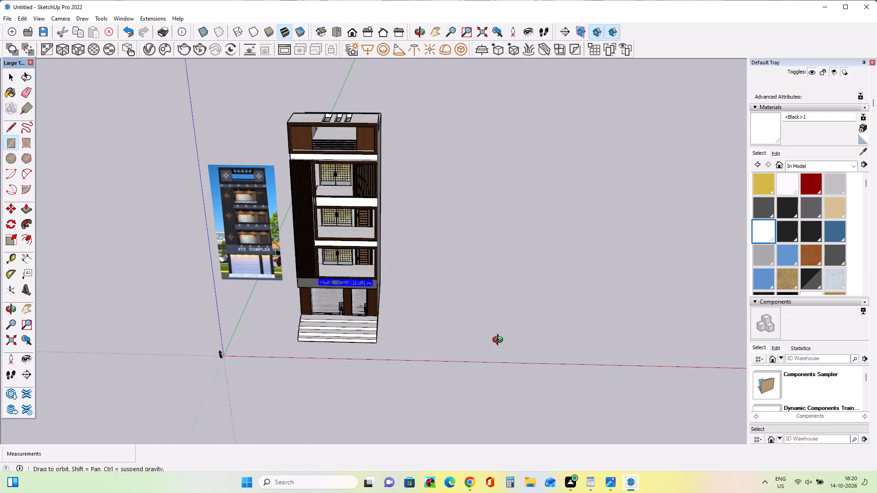
{"action": "middle_click_drag", "start_coordinate": [500, 341], "coordinate": [501, 351]}
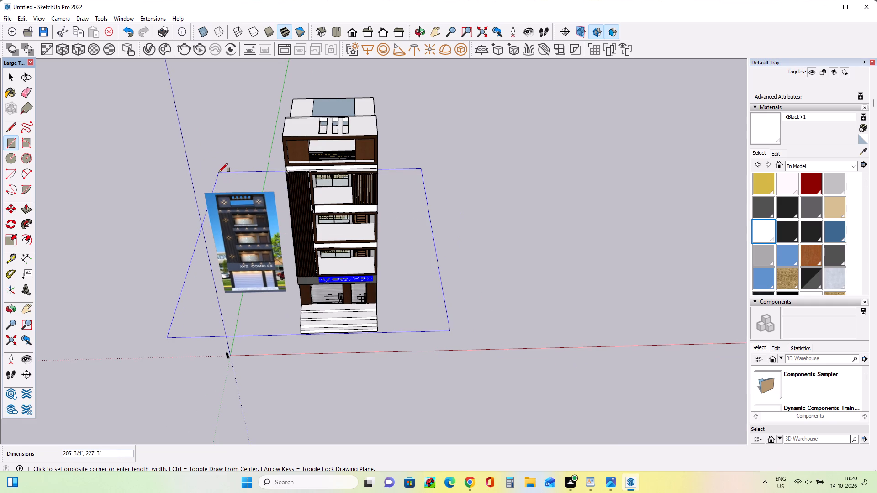
{"action": "left_click", "coordinate": [219, 172]}
Paint the ground rectangle with Grass Dark Green from the Landscaping, Fencing and Vegetation materials.
{"action": "middle_click_drag", "start_coordinate": [463, 249], "coordinate": [519, 162]}
{"action": "middle_click", "coordinate": [519, 162]}
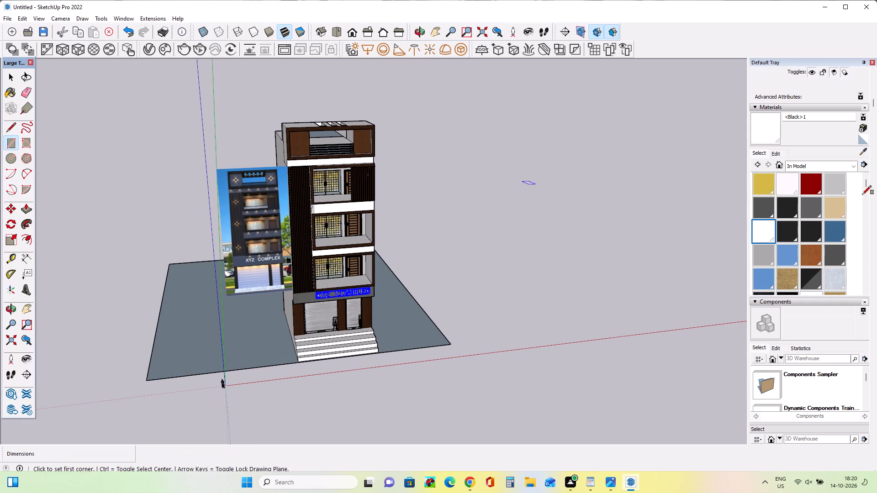
{"action": "left_click", "coordinate": [854, 168]}
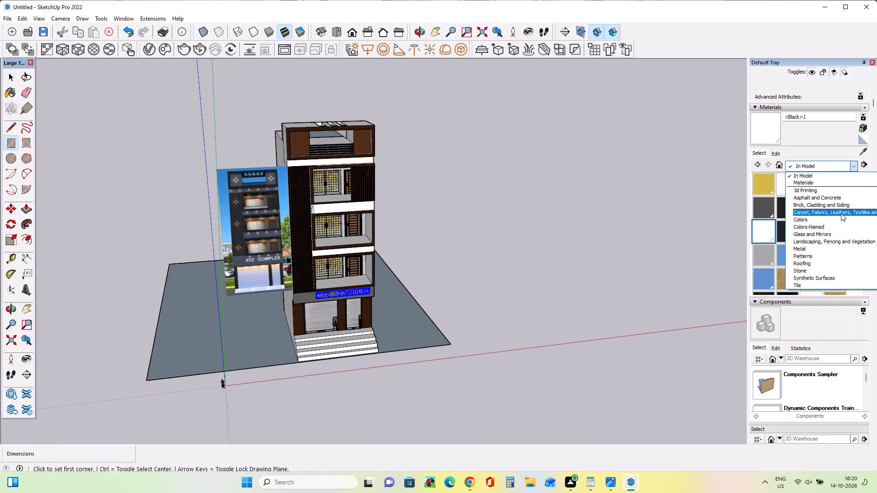
{"action": "left_click", "coordinate": [846, 241]}
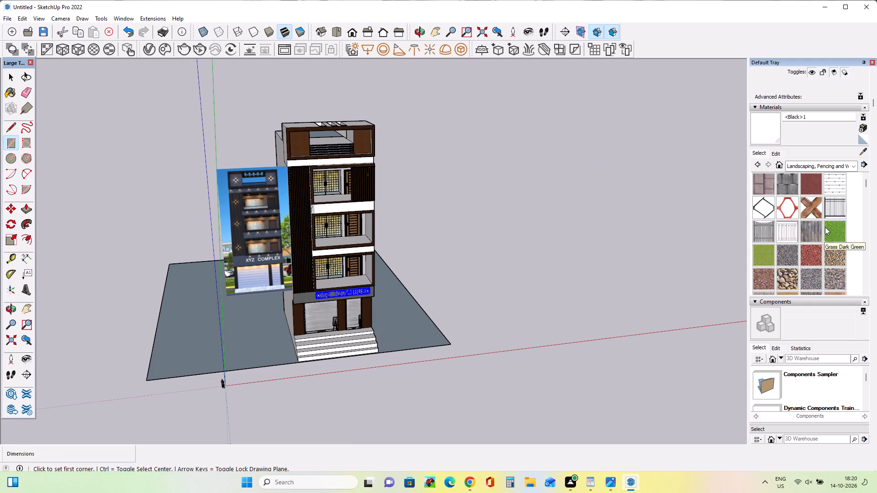
{"action": "left_click", "coordinate": [825, 227]}
{"action": "left_click", "coordinate": [388, 319]}
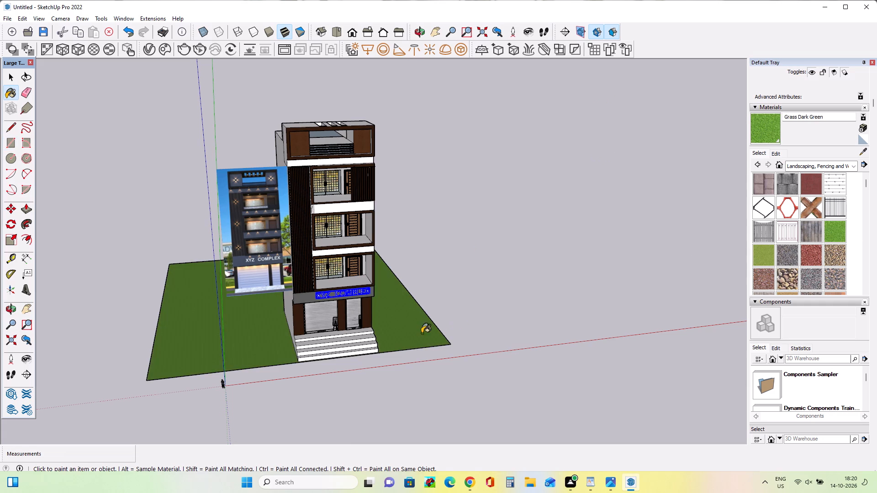
Delete the reference photo of the building standing beside the model.
{"action": "middle_click_drag", "start_coordinate": [411, 334], "coordinate": [379, 319]}
{"action": "scroll", "coordinate": [303, 328], "scroll_direction": "up", "scroll_amount": 3}
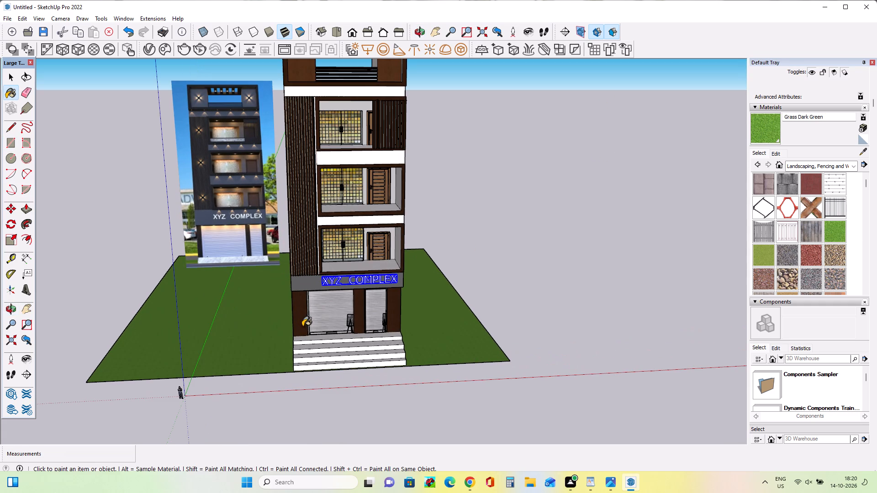
{"action": "middle_click_drag", "start_coordinate": [466, 307], "coordinate": [469, 291]}
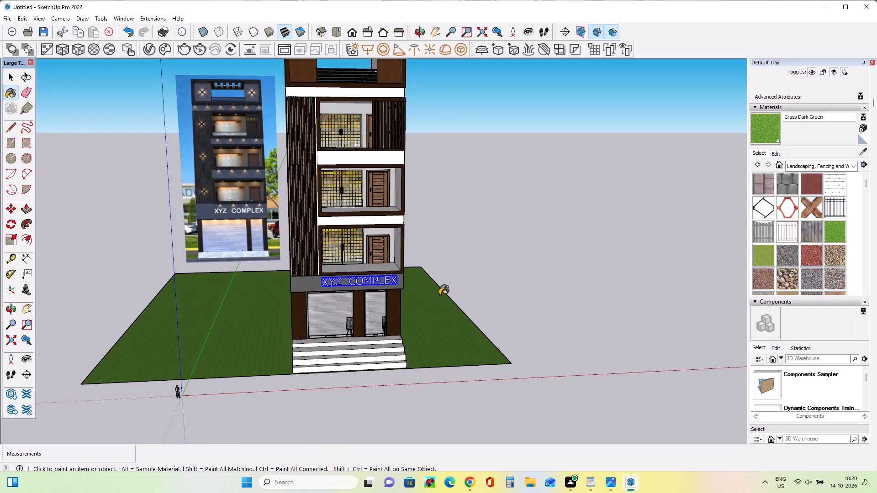
{"action": "scroll", "coordinate": [438, 295], "scroll_direction": "up", "scroll_amount": 1}
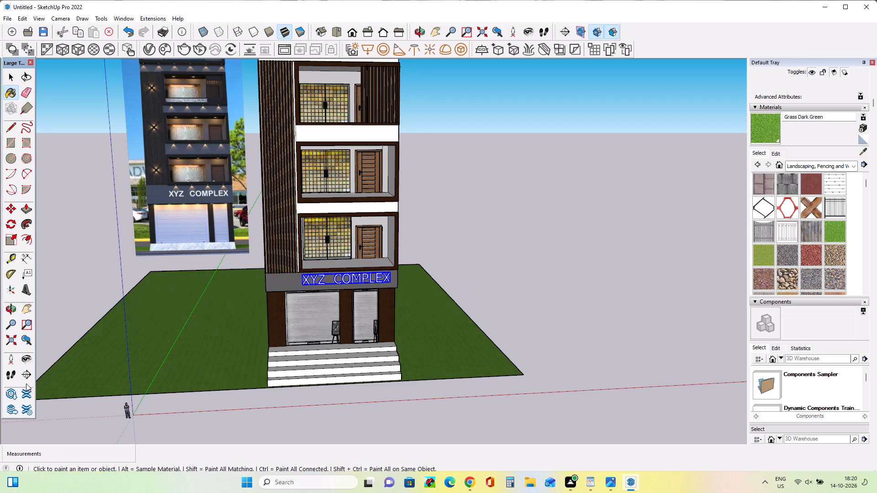
{"action": "left_click", "coordinate": [27, 310]}
{"action": "left_click_drag", "start_coordinate": [248, 247], "coordinate": [259, 294]}
{"action": "scroll", "coordinate": [270, 295], "scroll_direction": "down", "scroll_amount": 1}
{"action": "middle_click_drag", "start_coordinate": [343, 297], "coordinate": [342, 283]}
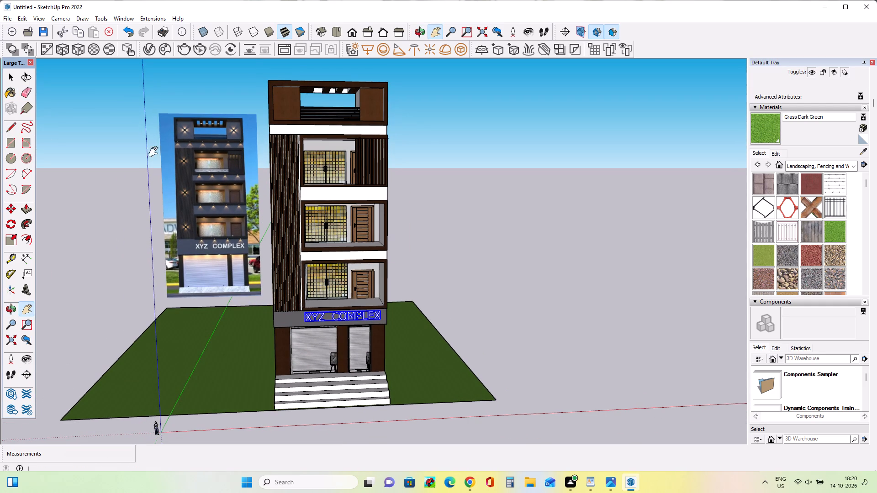
{"action": "left_click", "coordinate": [13, 79]}
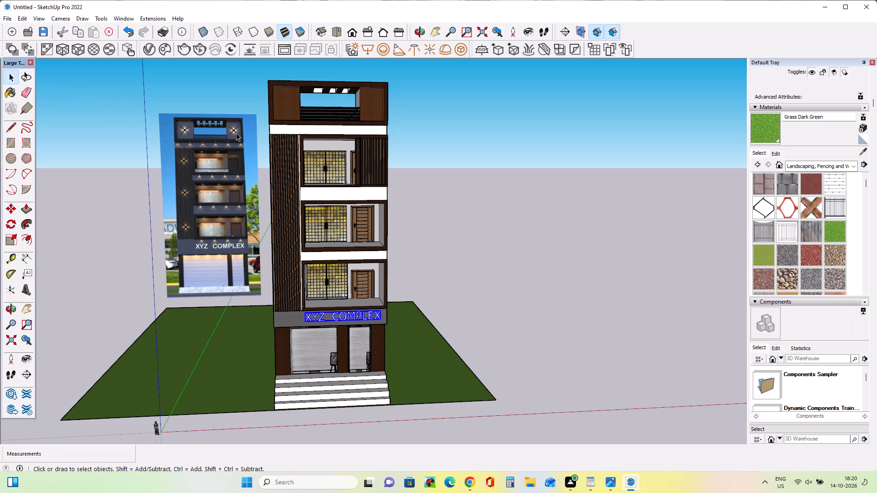
{"action": "left_click", "coordinate": [238, 166]}
{"action": "key", "text": "Delete"}
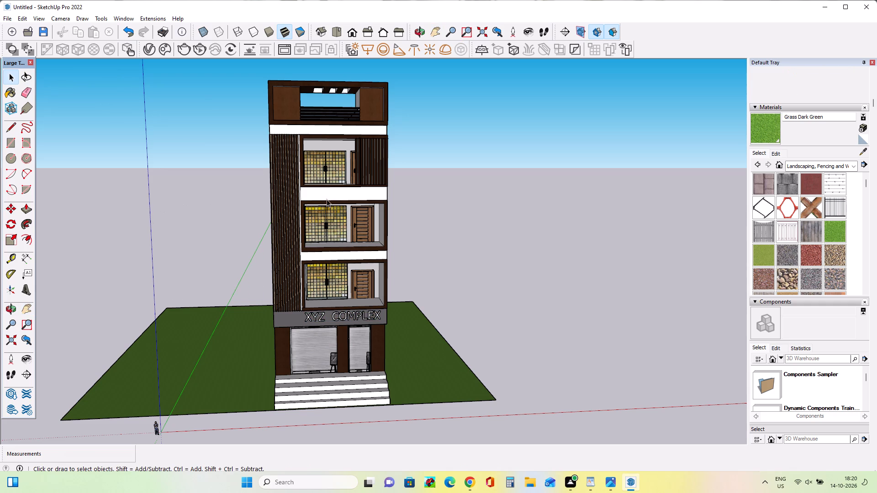
Frame the whole building and open the V-Ray Asset Editor on the scene lights with its settings area expanded.
{"action": "left_click", "coordinate": [28, 307]}
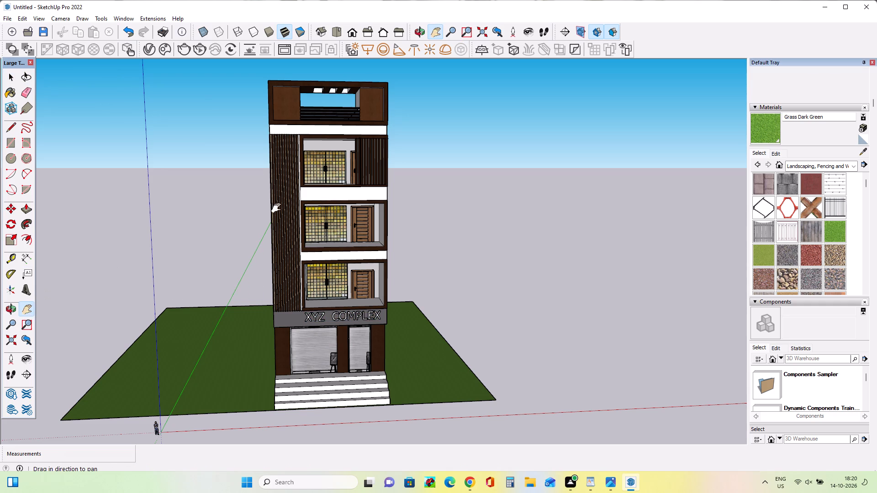
{"action": "left_click_drag", "start_coordinate": [278, 208], "coordinate": [276, 229]}
{"action": "scroll", "coordinate": [275, 225], "scroll_direction": "up", "scroll_amount": 1}
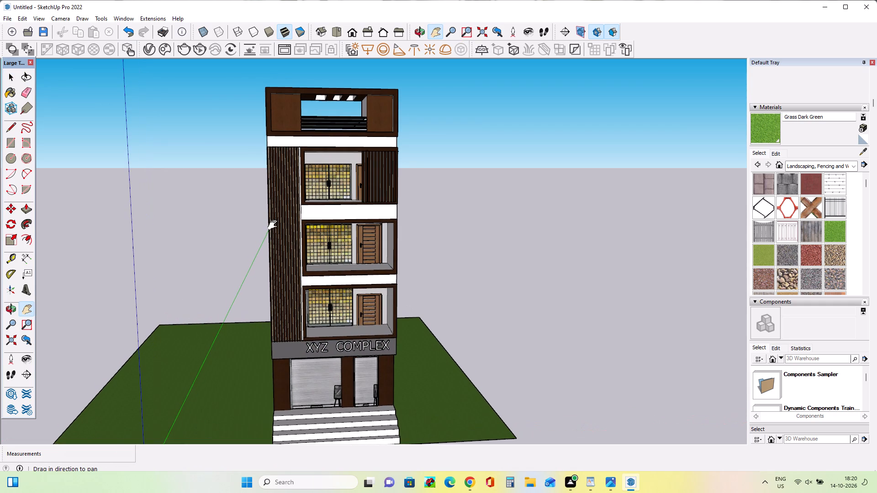
{"action": "left_click_drag", "start_coordinate": [291, 227], "coordinate": [288, 215]}
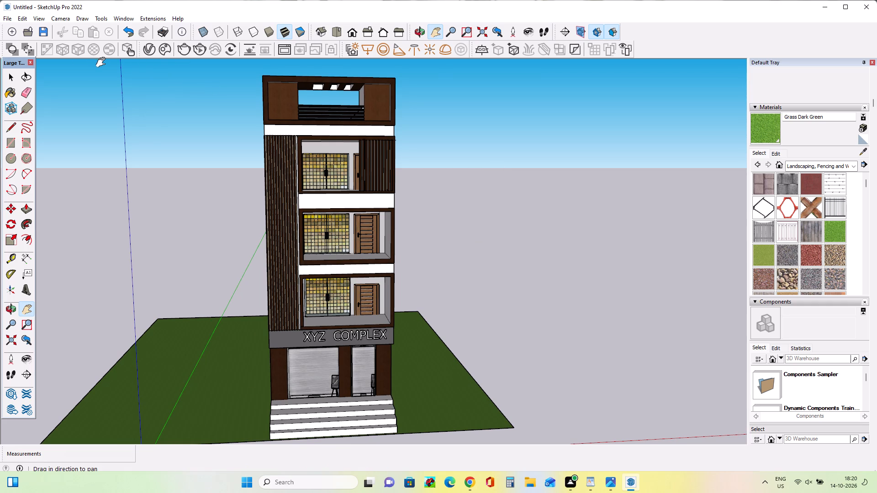
{"action": "left_click", "coordinate": [147, 50]}
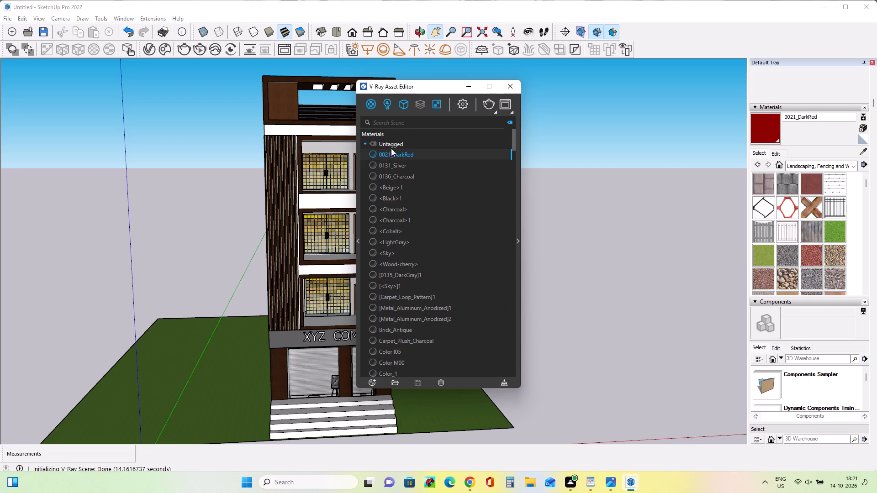
{"action": "left_click", "coordinate": [386, 106]}
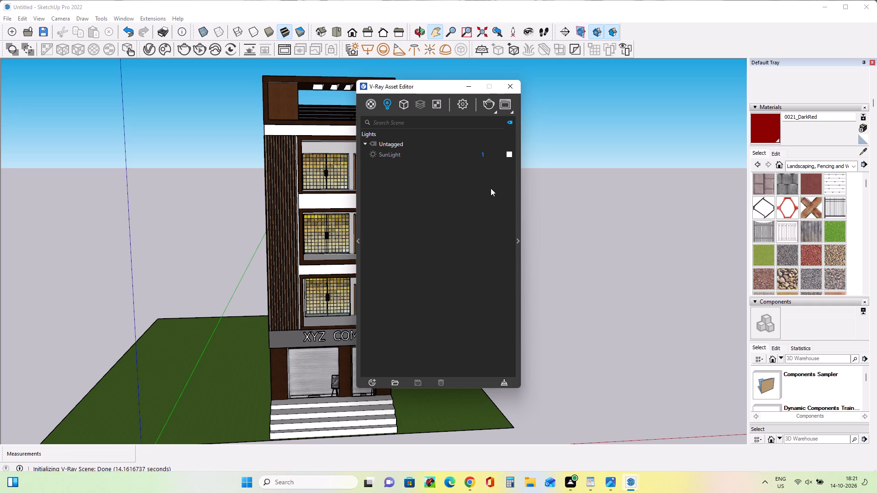
{"action": "left_click", "coordinate": [518, 240]}
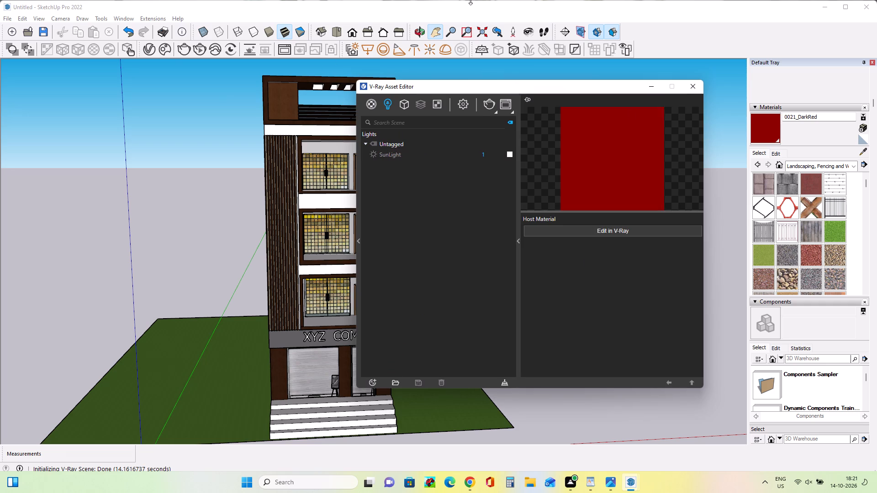
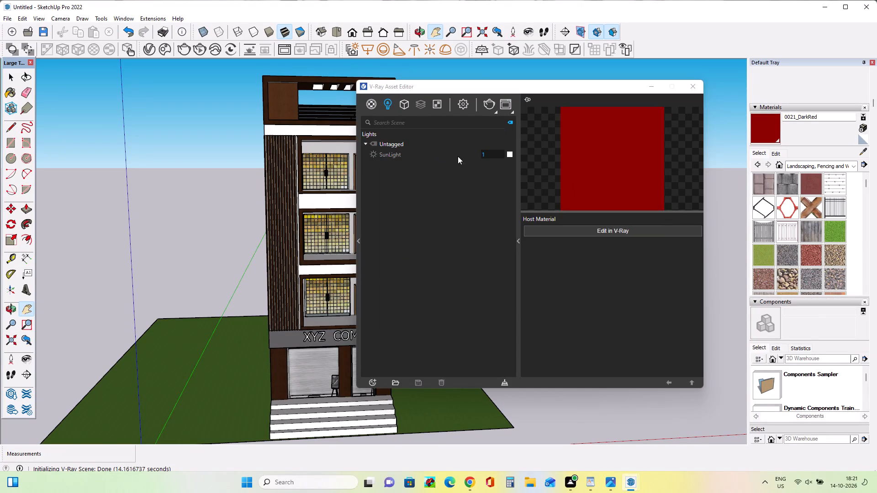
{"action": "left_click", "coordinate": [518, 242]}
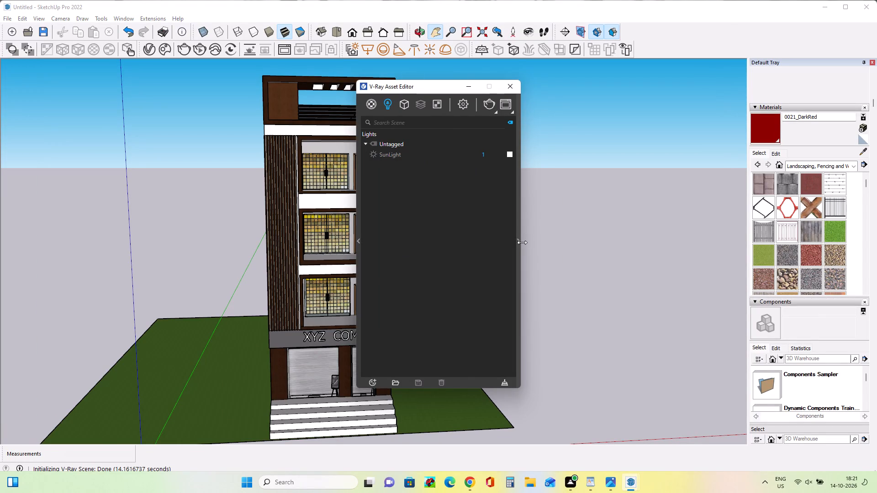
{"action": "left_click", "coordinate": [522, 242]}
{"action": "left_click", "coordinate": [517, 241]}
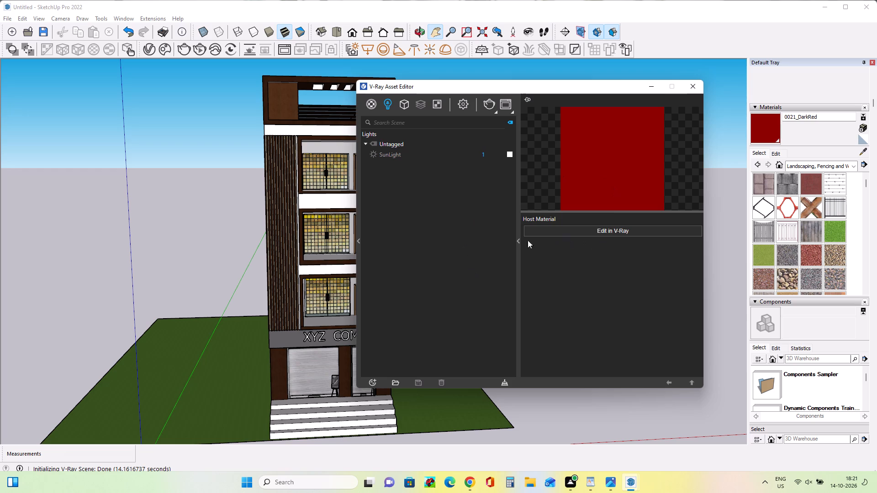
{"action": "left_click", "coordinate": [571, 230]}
Enable custom orientation for the SunLight and set its vertical angle to about 36.2.
{"action": "left_click", "coordinate": [410, 152]}
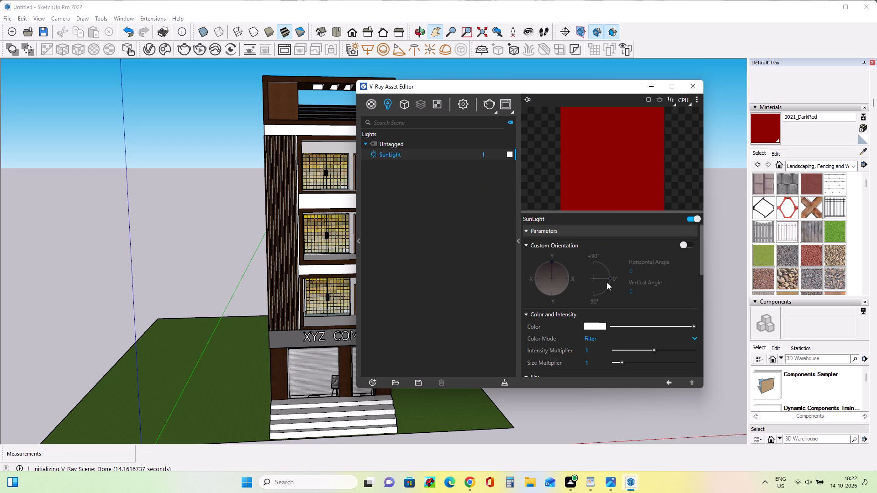
{"action": "left_click", "coordinate": [688, 245]}
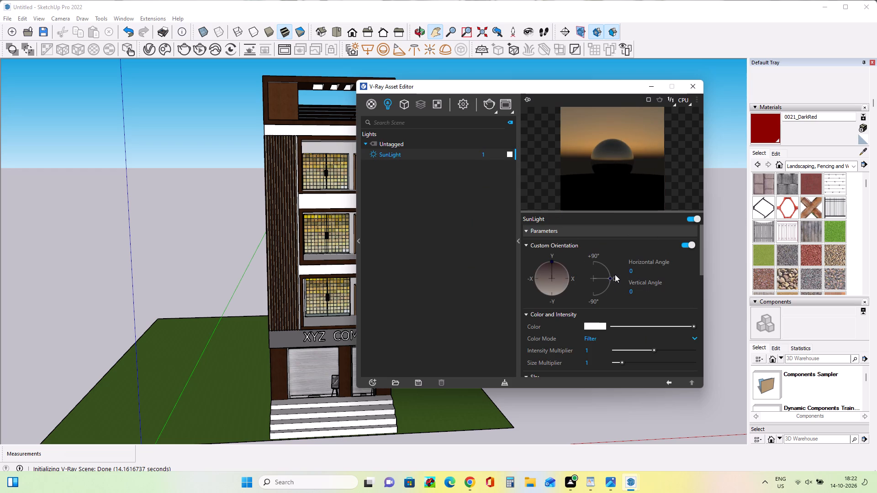
{"action": "left_click_drag", "start_coordinate": [609, 279], "coordinate": [608, 260]}
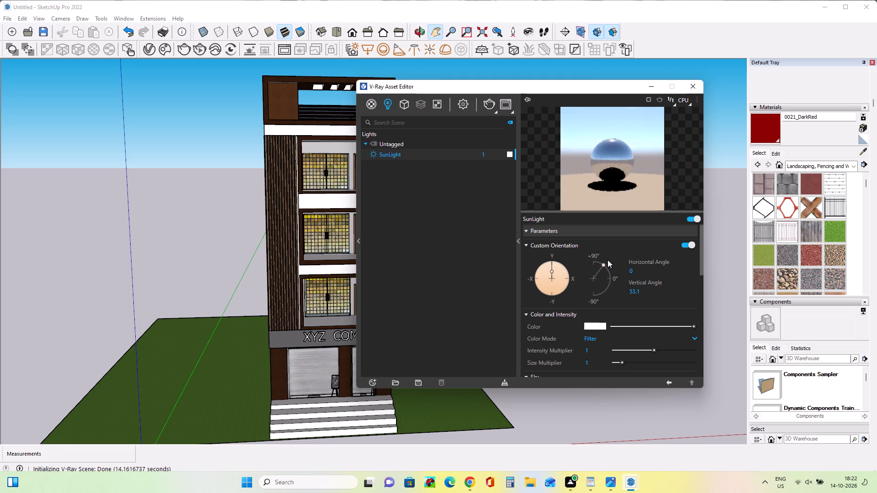
{"action": "left_click_drag", "start_coordinate": [608, 260], "coordinate": [610, 267]}
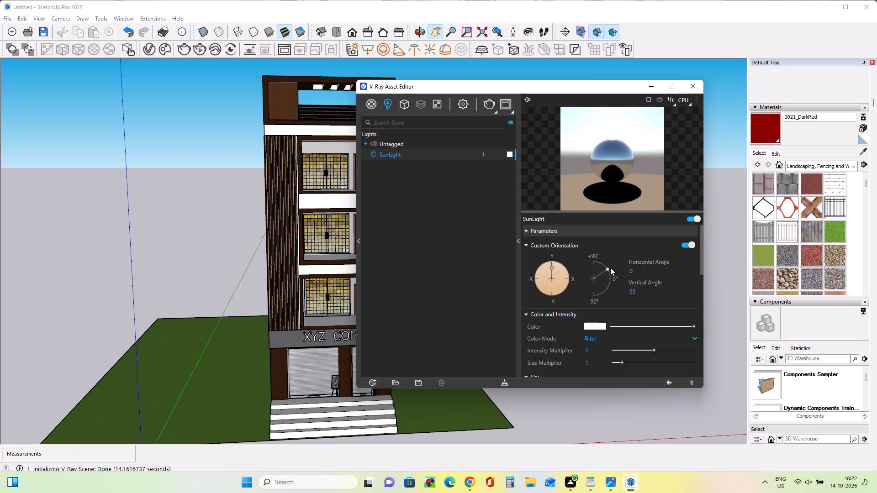
{"action": "left_click_drag", "start_coordinate": [610, 267], "coordinate": [610, 264]}
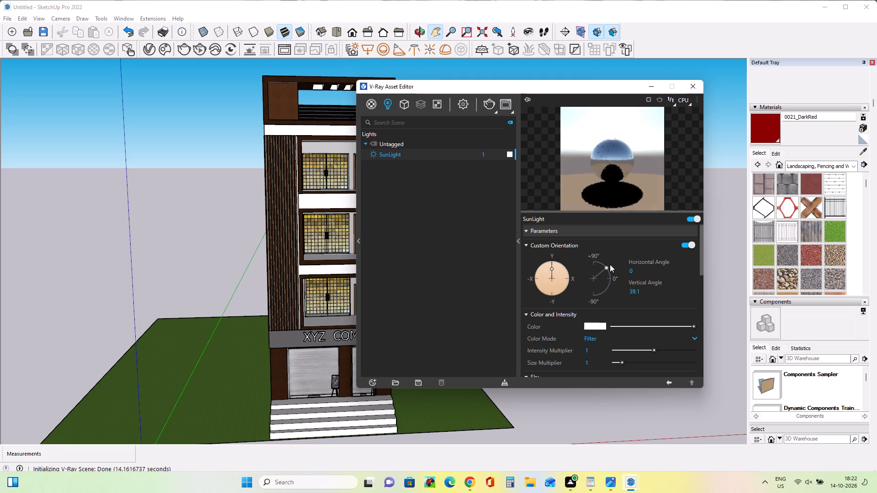
{"action": "left_click_drag", "start_coordinate": [610, 264], "coordinate": [604, 262]}
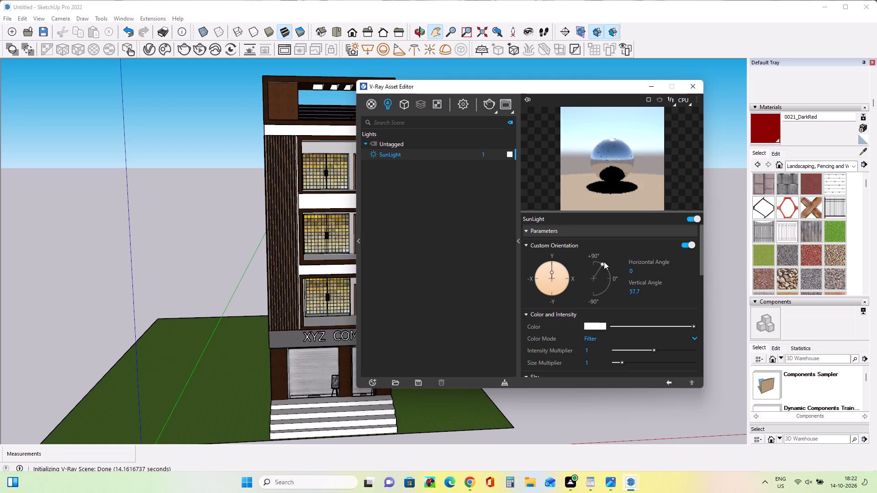
{"action": "left_click_drag", "start_coordinate": [604, 262], "coordinate": [591, 262]}
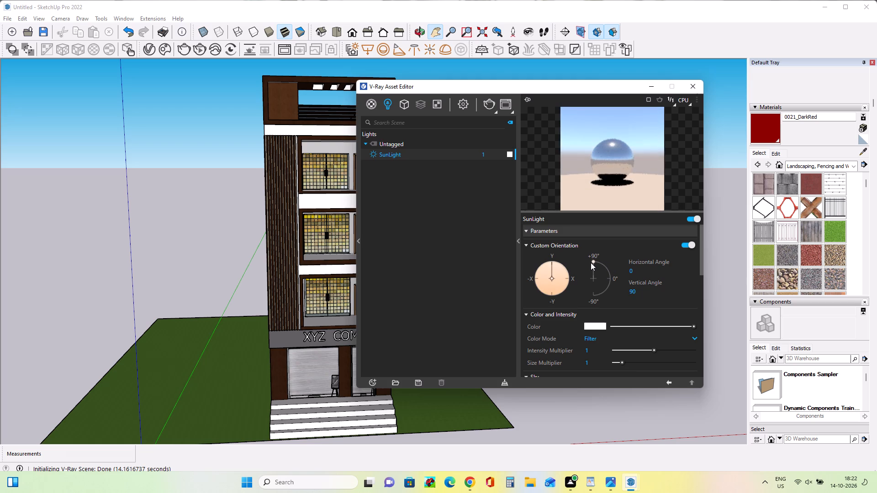
{"action": "left_click_drag", "start_coordinate": [591, 262], "coordinate": [602, 274]}
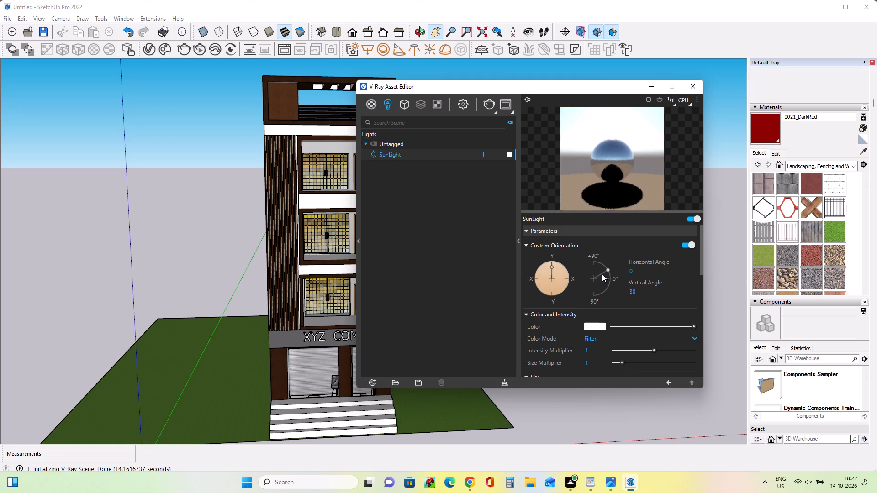
{"action": "left_click_drag", "start_coordinate": [602, 274], "coordinate": [602, 269]}
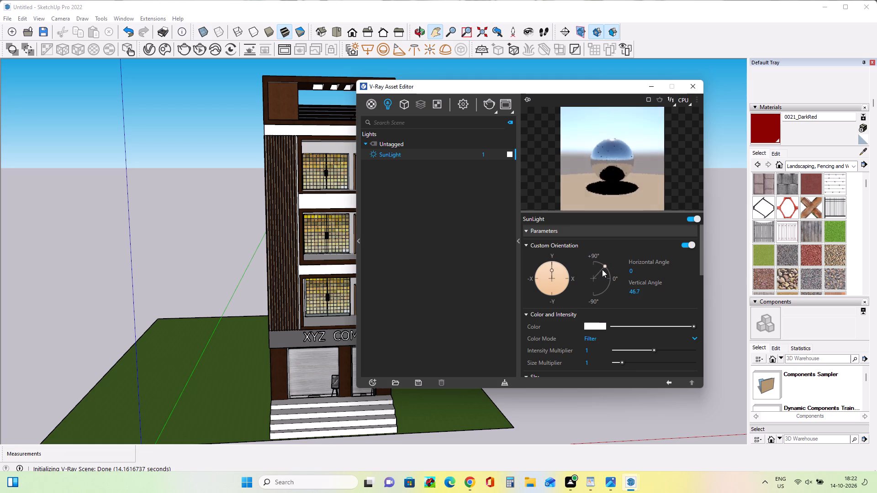
{"action": "left_click_drag", "start_coordinate": [602, 269], "coordinate": [602, 270]}
{"action": "left_click_drag", "start_coordinate": [602, 270], "coordinate": [602, 271]}
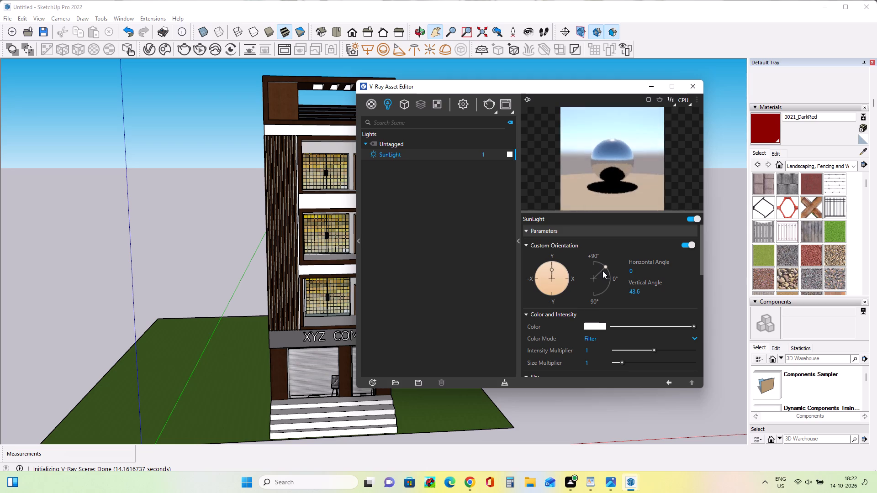
{"action": "left_click_drag", "start_coordinate": [602, 271], "coordinate": [602, 271]}
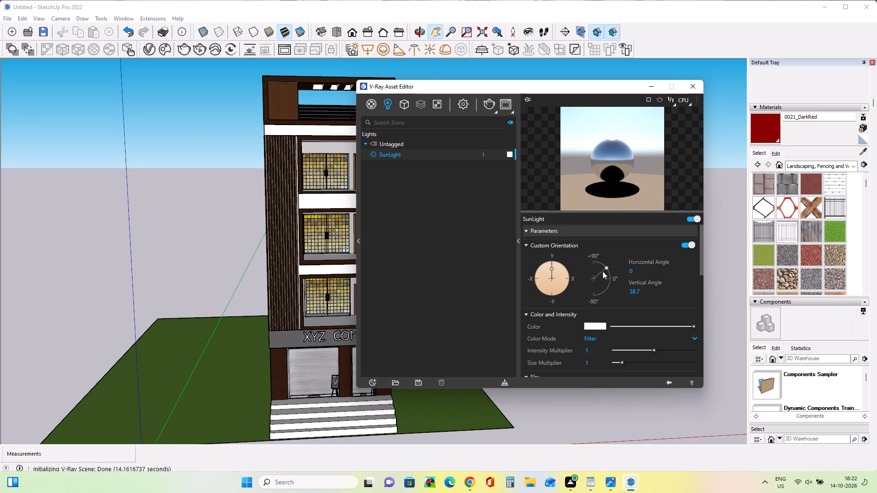
{"action": "left_click_drag", "start_coordinate": [602, 271], "coordinate": [602, 271]}
{"action": "left_click_drag", "start_coordinate": [602, 271], "coordinate": [604, 271]}
{"action": "left_click_drag", "start_coordinate": [604, 271], "coordinate": [605, 269]}
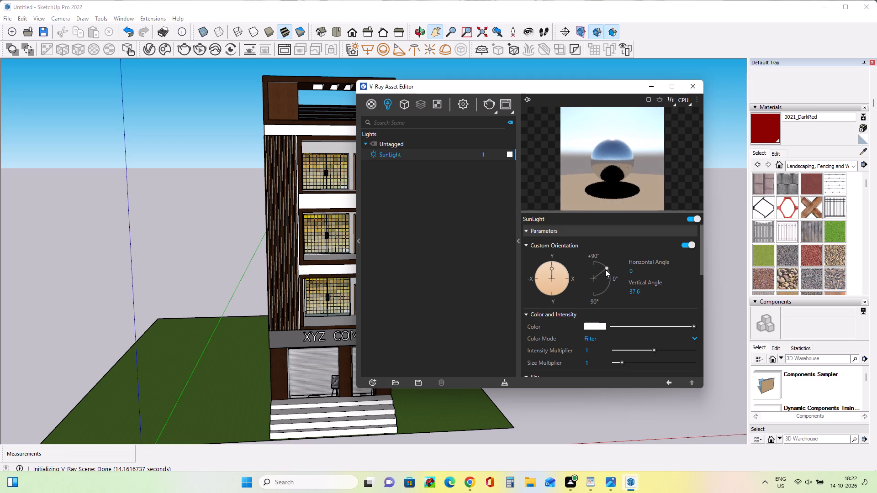
{"action": "left_click_drag", "start_coordinate": [605, 269], "coordinate": [605, 270]}
{"action": "scroll", "coordinate": [608, 276], "scroll_direction": "up", "scroll_amount": 3}
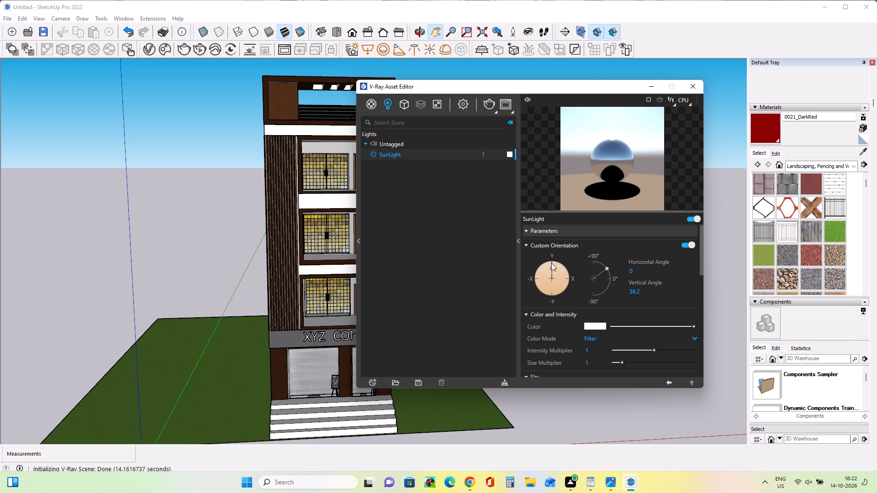
Turn the SunLight's horizontal angle to about 238.5 so the sun comes from between -X and -Y.
{"action": "left_click_drag", "start_coordinate": [552, 263], "coordinate": [539, 288]}
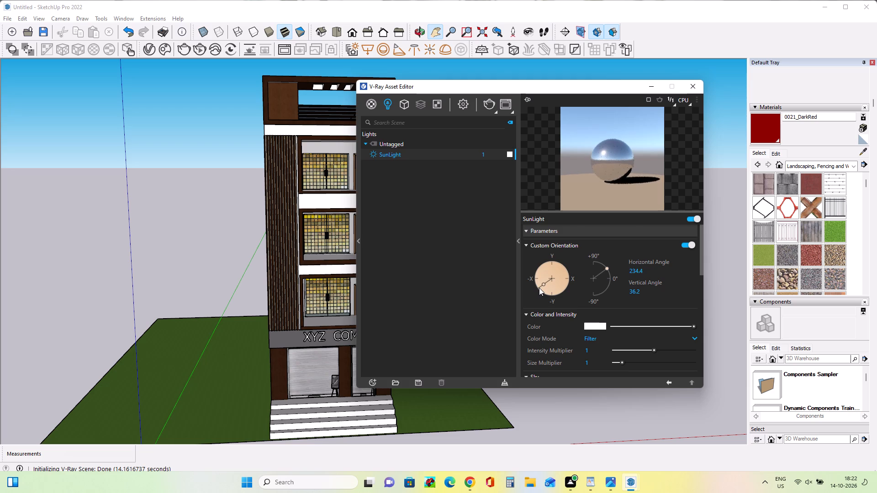
{"action": "left_click_drag", "start_coordinate": [539, 288], "coordinate": [540, 286]}
{"action": "left_click_drag", "start_coordinate": [540, 286], "coordinate": [541, 285]}
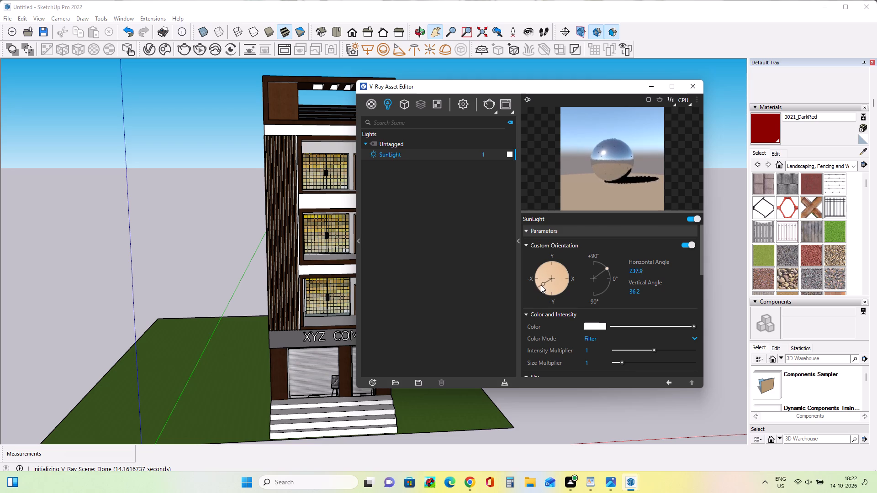
{"action": "left_click_drag", "start_coordinate": [541, 285], "coordinate": [541, 286]}
{"action": "left_click_drag", "start_coordinate": [541, 286], "coordinate": [541, 285]}
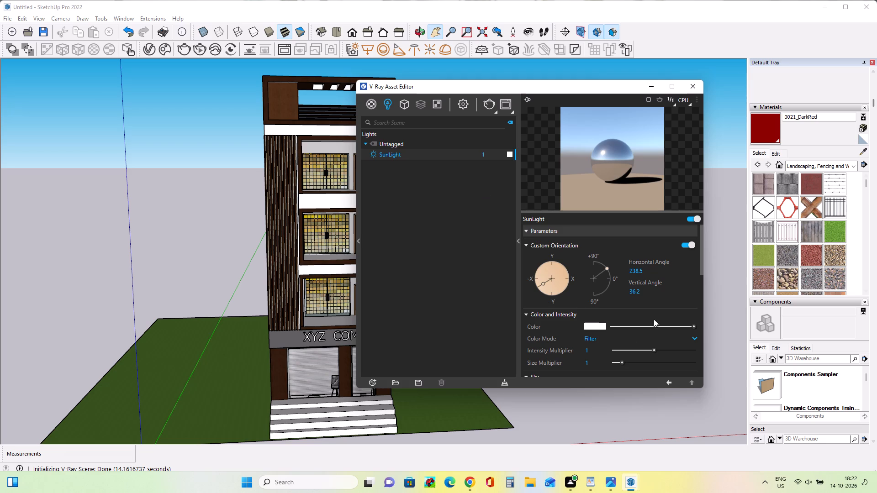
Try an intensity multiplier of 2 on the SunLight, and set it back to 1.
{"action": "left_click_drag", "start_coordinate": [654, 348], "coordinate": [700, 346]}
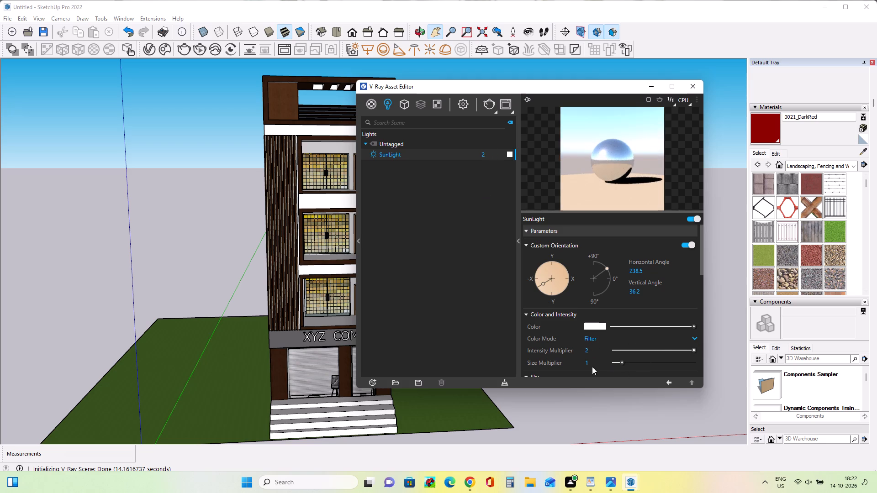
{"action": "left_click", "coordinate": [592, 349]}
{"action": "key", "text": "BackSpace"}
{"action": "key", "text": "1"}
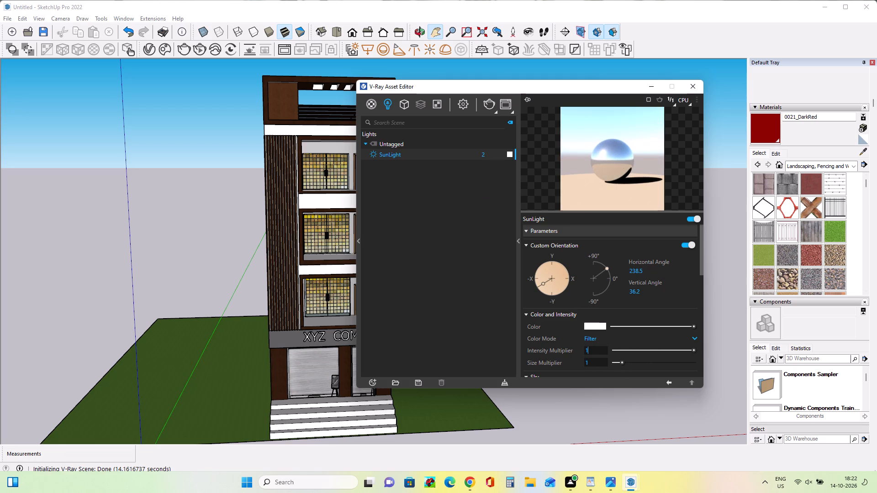
Set the SunLight's size multiplier to 5.
{"action": "left_click", "coordinate": [592, 360]}
{"action": "key", "text": "BackSpace"}
{"action": "key", "text": "5"}
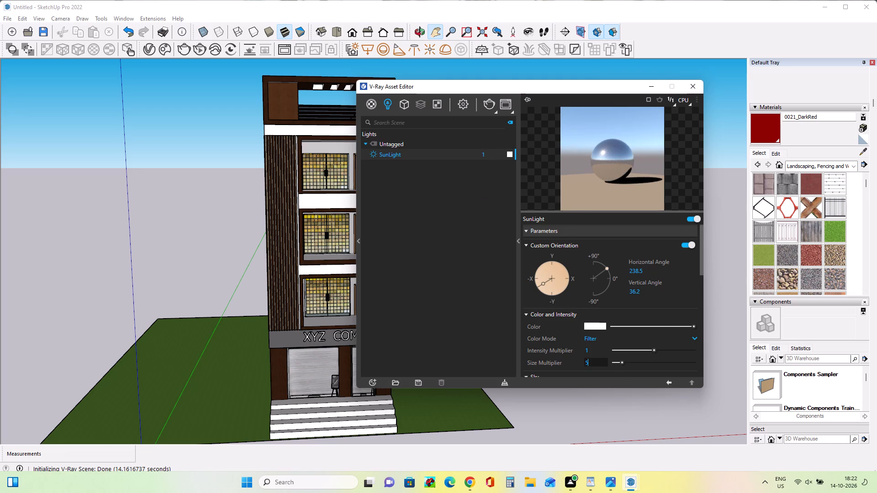
{"action": "left_click", "coordinate": [480, 334]}
Add a Light Mix render element to the scene and group it by Group Instances.
{"action": "left_click", "coordinate": [418, 103]}
{"action": "left_click", "coordinate": [444, 251]}
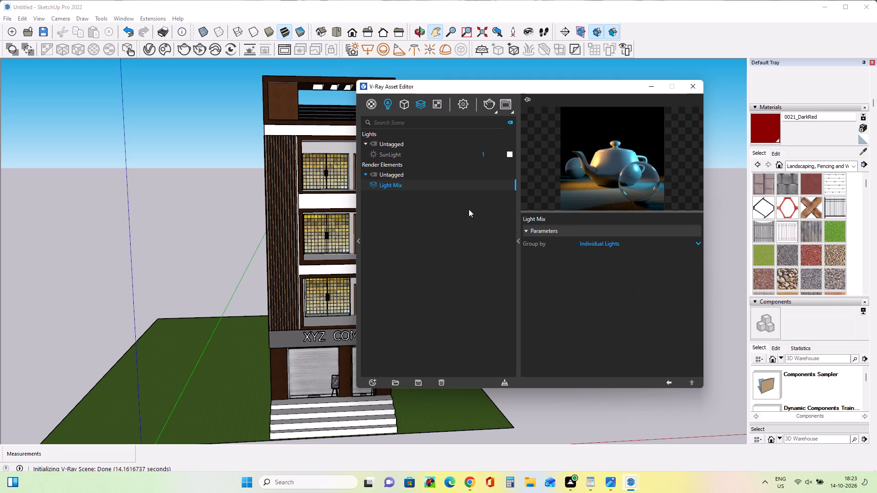
{"action": "left_click", "coordinate": [597, 245]}
{"action": "left_click", "coordinate": [617, 273]}
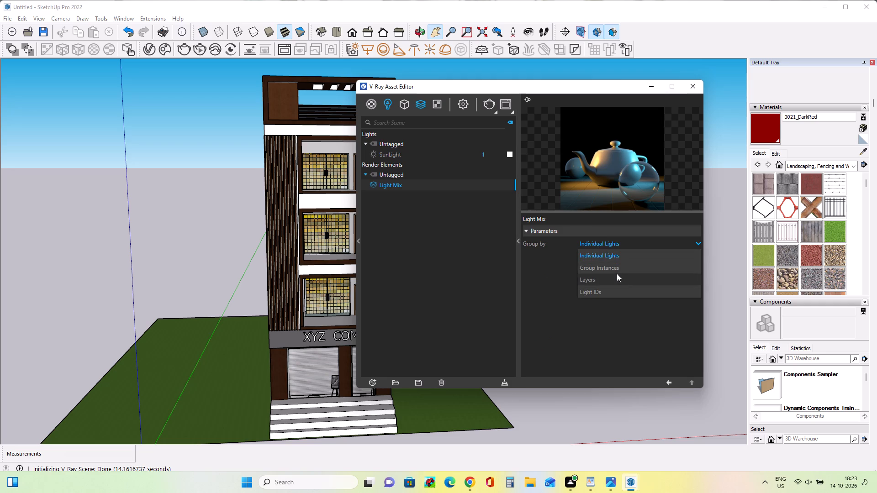
{"action": "left_click", "coordinate": [598, 244]}
{"action": "left_click", "coordinate": [603, 267]}
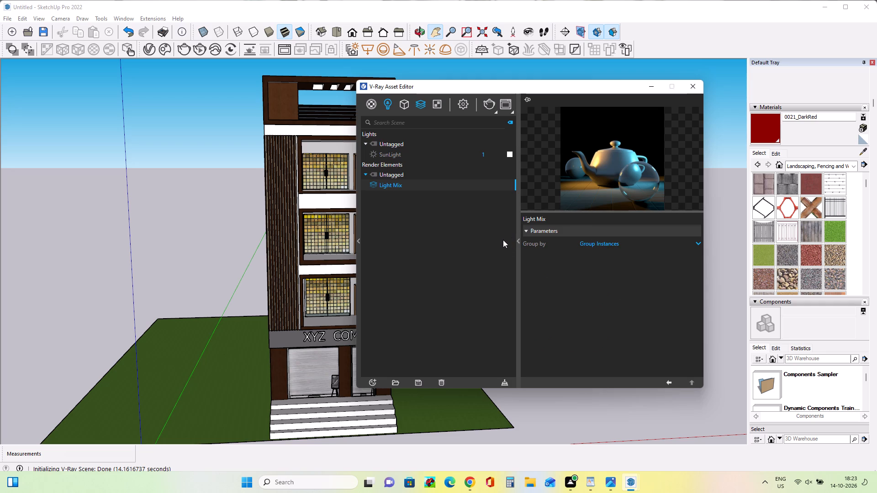
Render the current view of the building with V-Ray and inspect the image in the frame buffer.
{"action": "left_click", "coordinate": [490, 108]}
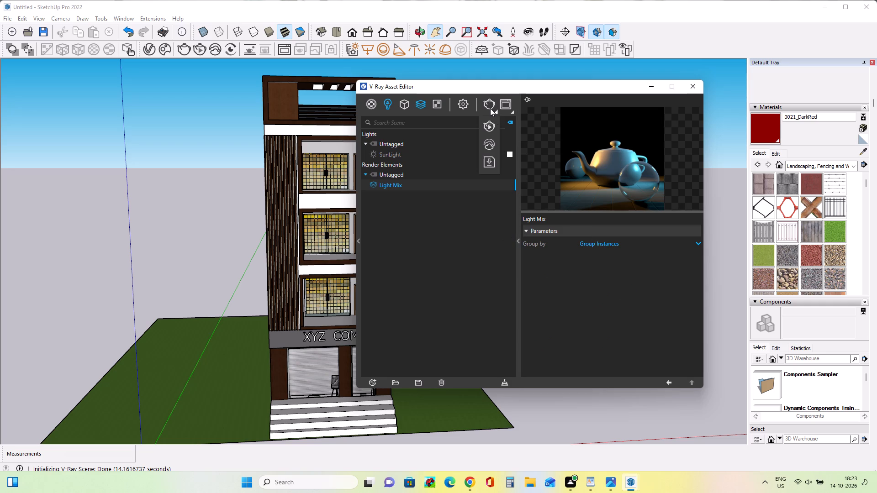
{"action": "left_click", "coordinate": [490, 100]}
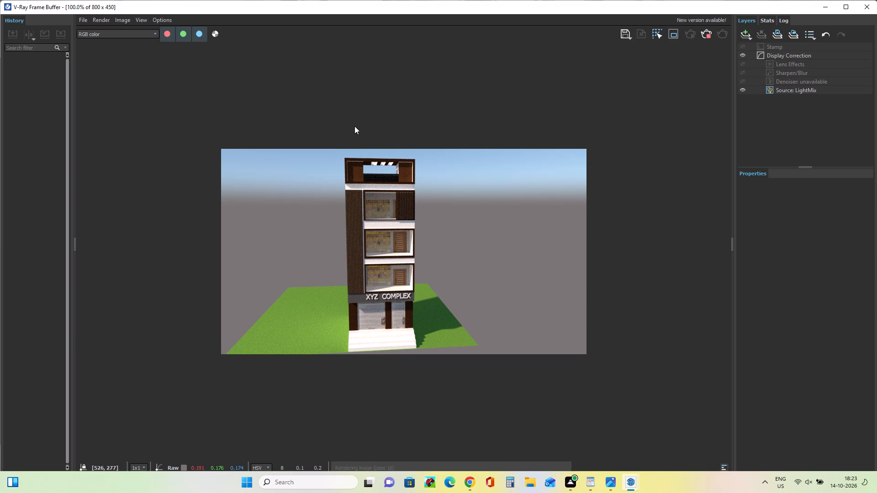
{"action": "scroll", "coordinate": [385, 280], "scroll_direction": "up", "scroll_amount": 2}
Raise the SunLight intensity to about 1.355 in the LightMix source layer of the rendered building image.
{"action": "scroll", "coordinate": [396, 276], "scroll_direction": "down", "scroll_amount": 2}
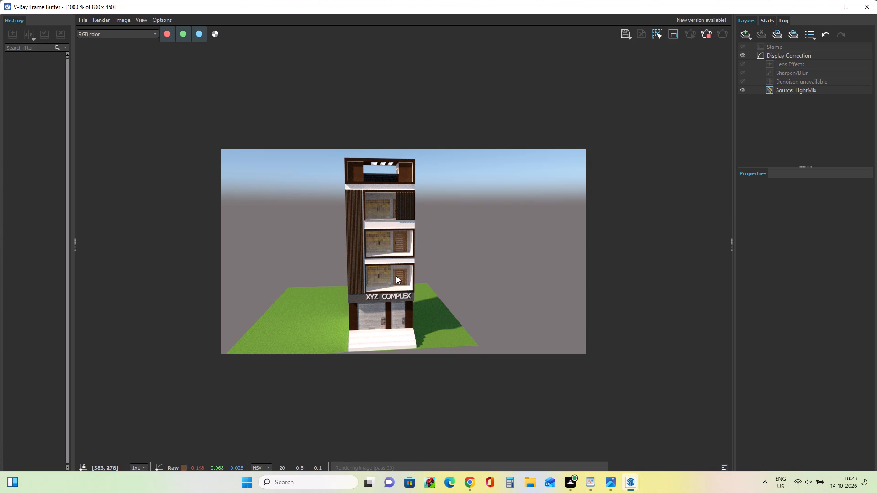
{"action": "scroll", "coordinate": [396, 276], "scroll_direction": "up", "scroll_amount": 1}
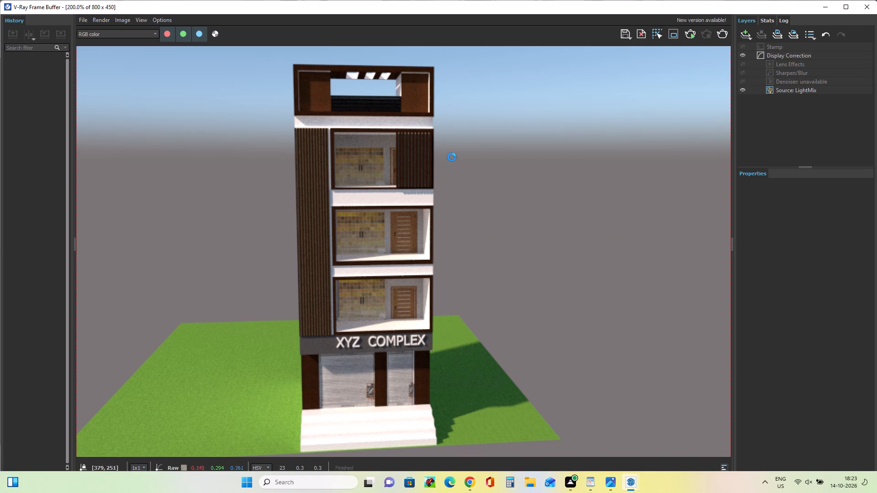
{"action": "left_click", "coordinate": [803, 89]}
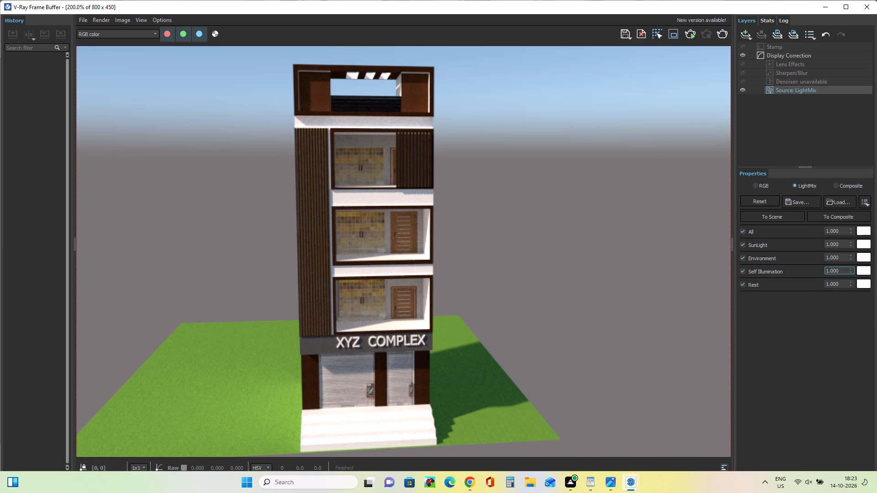
{"action": "left_click", "coordinate": [843, 245]}
{"action": "left_click_drag", "start_coordinate": [851, 242], "coordinate": [851, 220]}
{"action": "left_click_drag", "start_coordinate": [851, 220], "coordinate": [851, 210]}
{"action": "left_click_drag", "start_coordinate": [851, 210], "coordinate": [851, 216]}
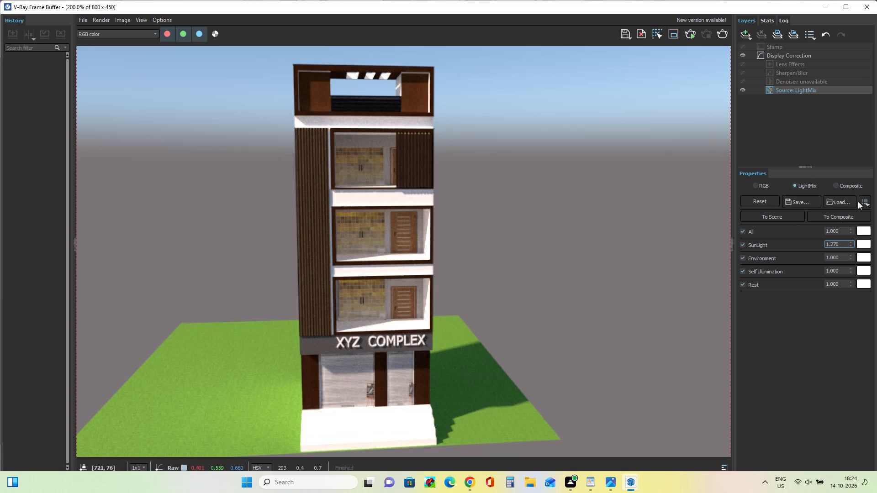
{"action": "left_click", "coordinate": [852, 239]}
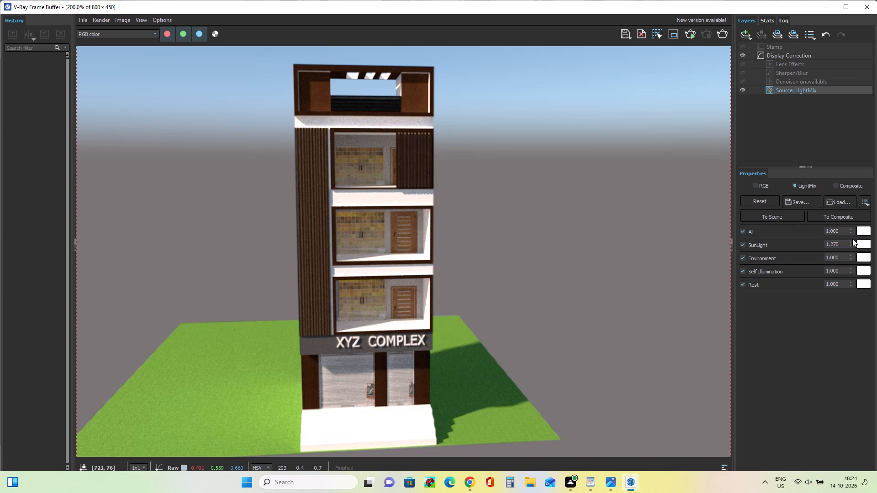
{"action": "left_click", "coordinate": [851, 241]}
{"action": "left_click_drag", "start_coordinate": [852, 242], "coordinate": [851, 234]}
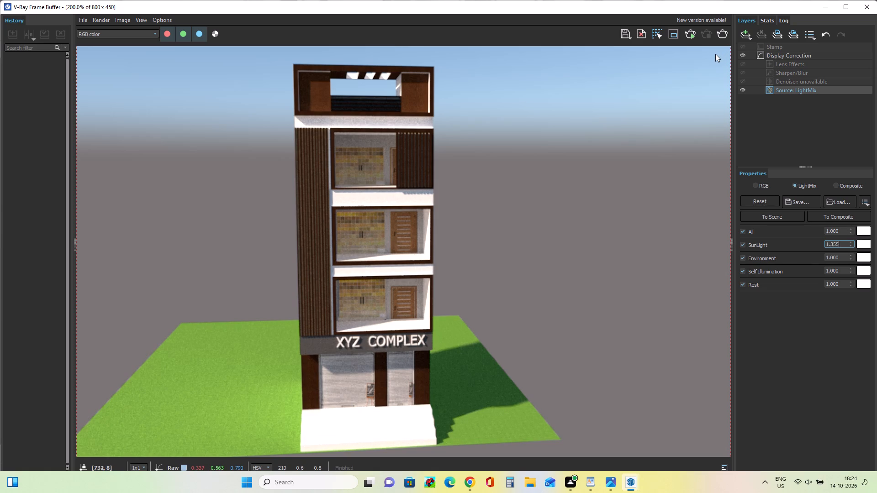
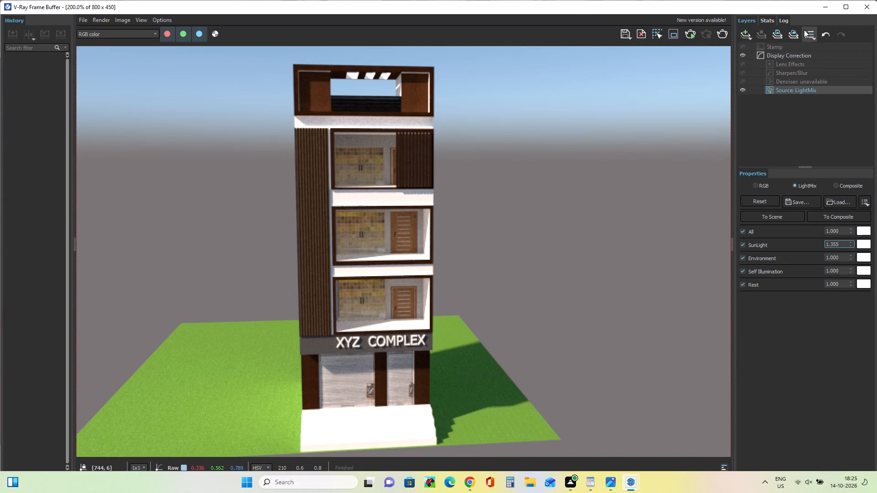
Add an Exposure correction layer to the building render and set its exposure to about 0.437.
{"action": "left_click", "coordinate": [742, 34]}
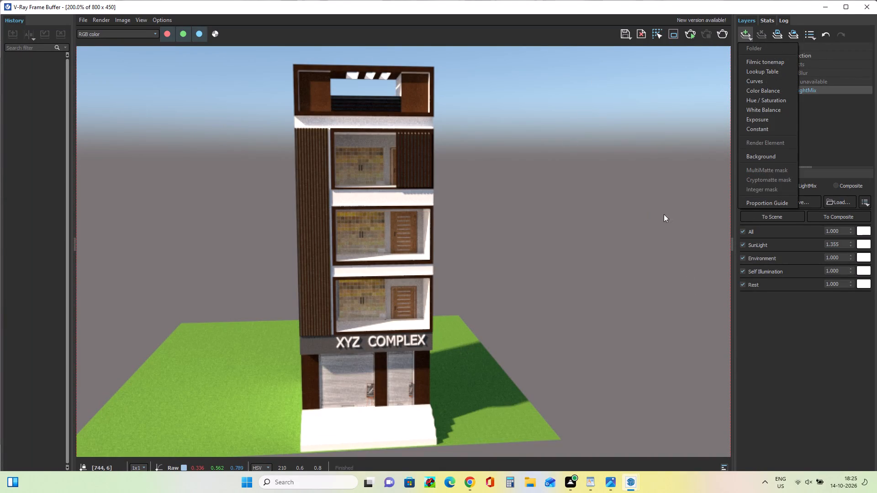
{"action": "left_click", "coordinate": [781, 120]}
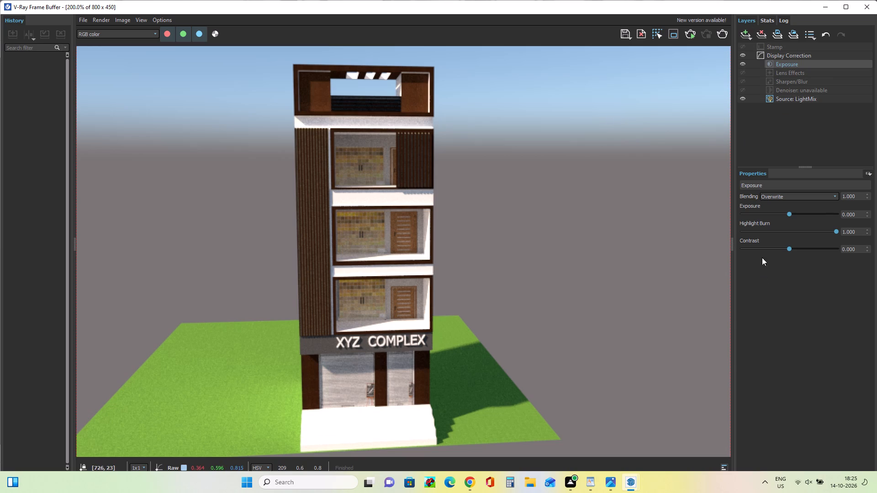
{"action": "left_click_drag", "start_coordinate": [790, 215], "coordinate": [797, 214]}
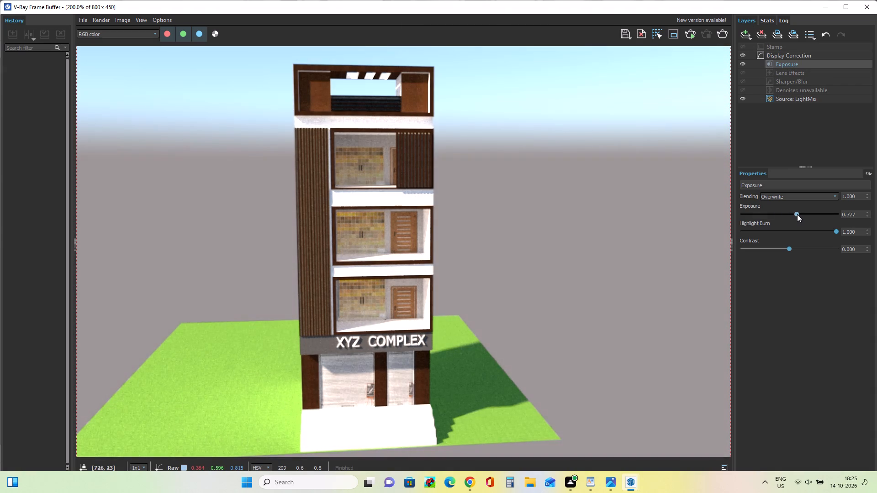
{"action": "left_click_drag", "start_coordinate": [797, 214], "coordinate": [799, 215]}
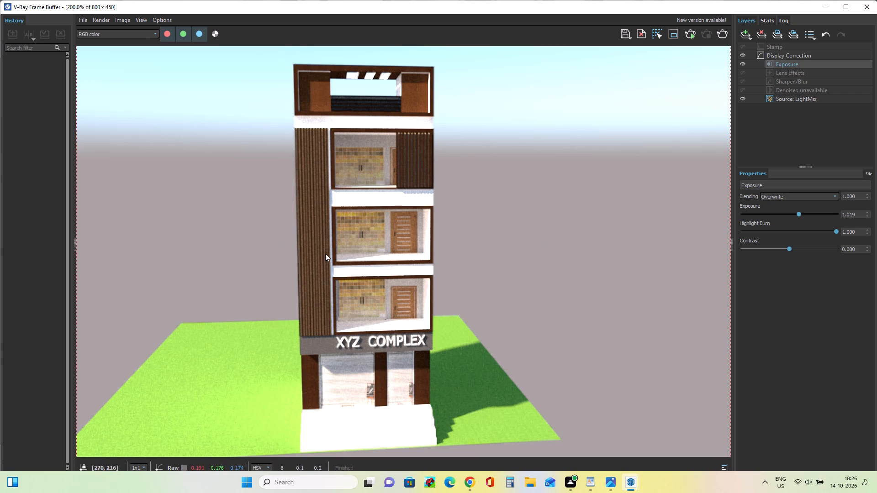
{"action": "scroll", "coordinate": [447, 299], "scroll_direction": "up", "scroll_amount": 1}
{"action": "scroll", "coordinate": [445, 308], "scroll_direction": "down", "scroll_amount": 1}
{"action": "middle_click_drag", "start_coordinate": [436, 297], "coordinate": [434, 294]}
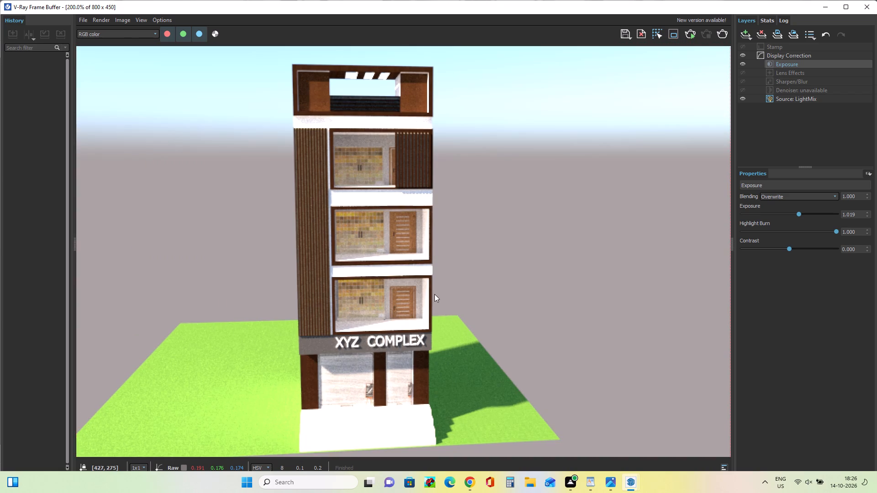
{"action": "middle_click_drag", "start_coordinate": [434, 294], "coordinate": [433, 285]}
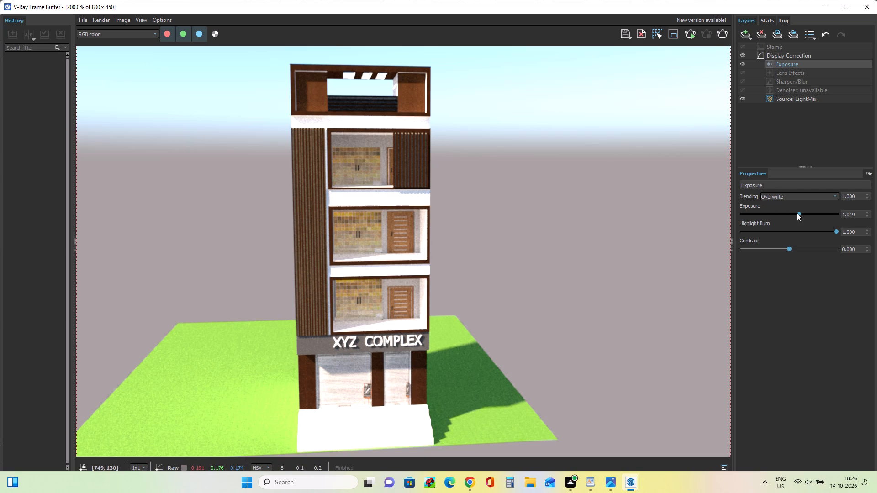
{"action": "left_click_drag", "start_coordinate": [797, 213], "coordinate": [790, 224]}
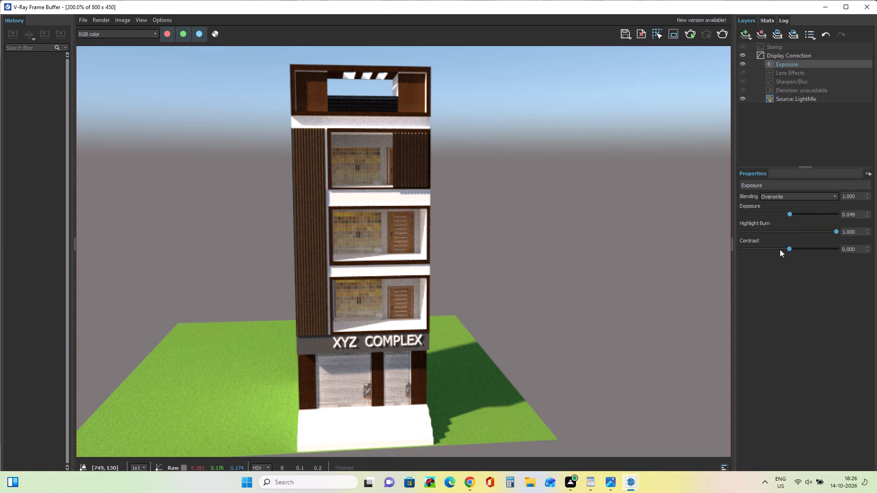
{"action": "left_click", "coordinate": [793, 212]}
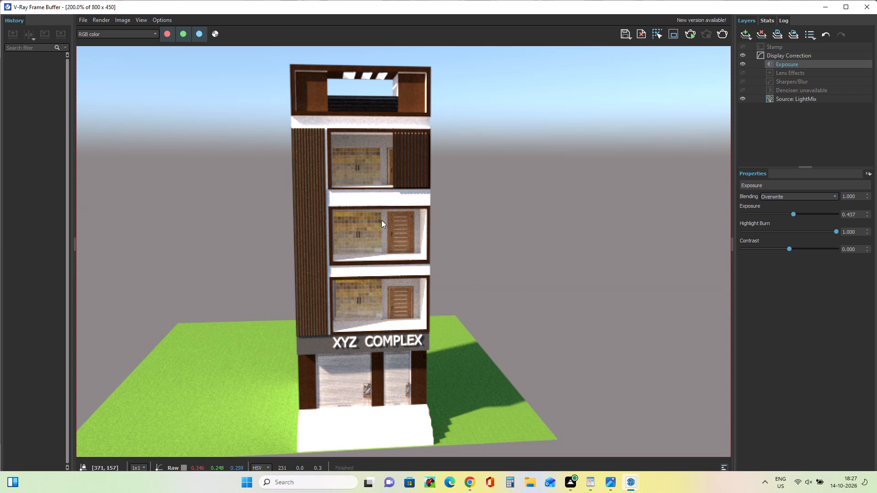
{"action": "scroll", "coordinate": [376, 243], "scroll_direction": "up", "scroll_amount": 1}
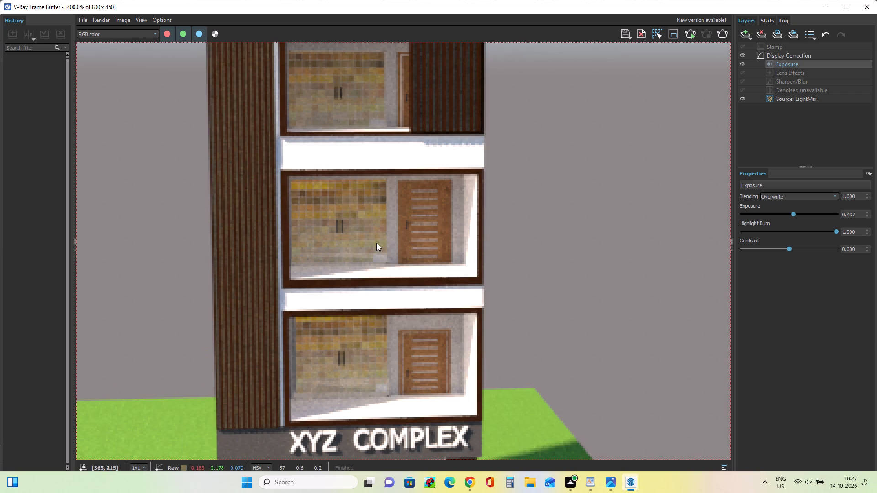
{"action": "scroll", "coordinate": [376, 243], "scroll_direction": "down", "scroll_amount": 1}
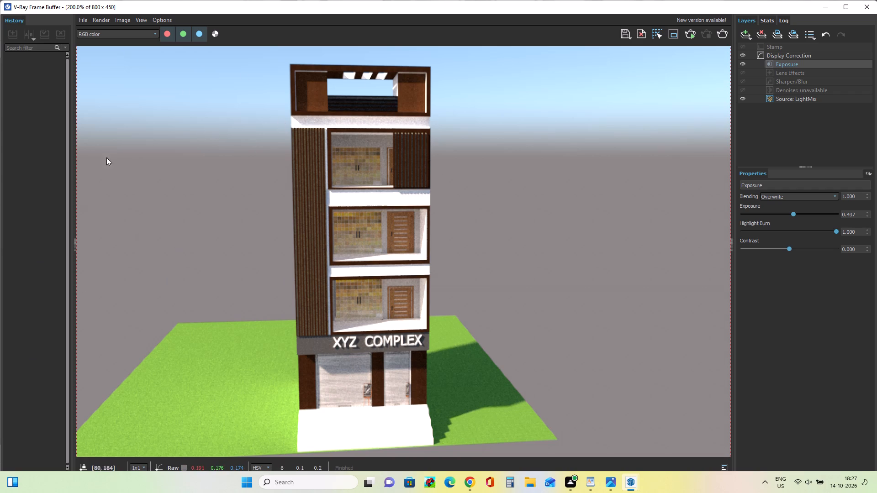
Minimize the V-Ray Frame Buffer and the Asset Editor to return to the SketchUp building model.
{"action": "left_click", "coordinate": [824, 3]}
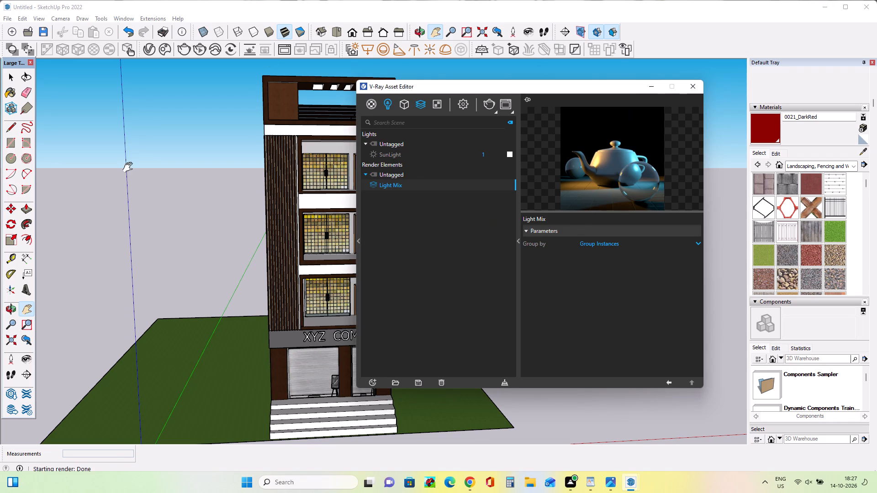
{"action": "left_click", "coordinate": [654, 89]}
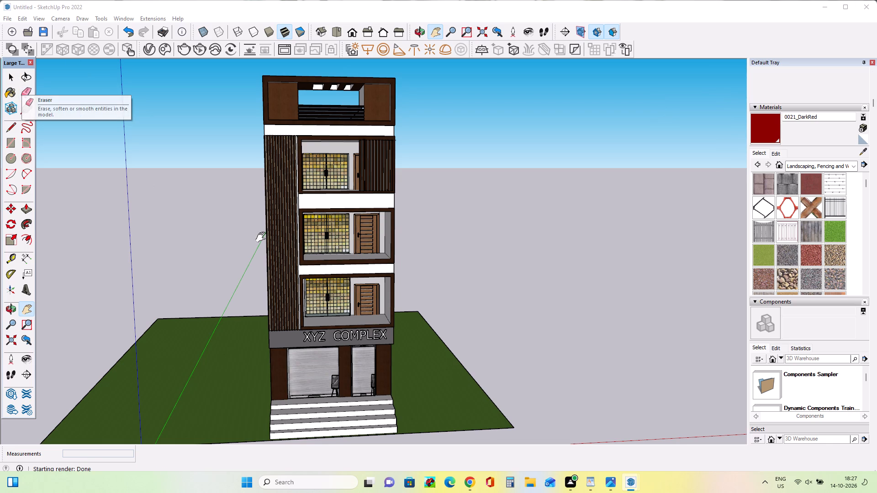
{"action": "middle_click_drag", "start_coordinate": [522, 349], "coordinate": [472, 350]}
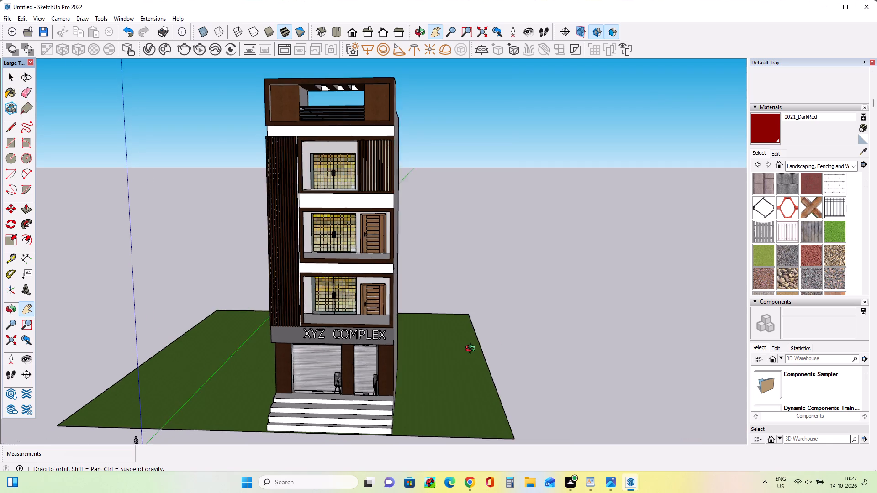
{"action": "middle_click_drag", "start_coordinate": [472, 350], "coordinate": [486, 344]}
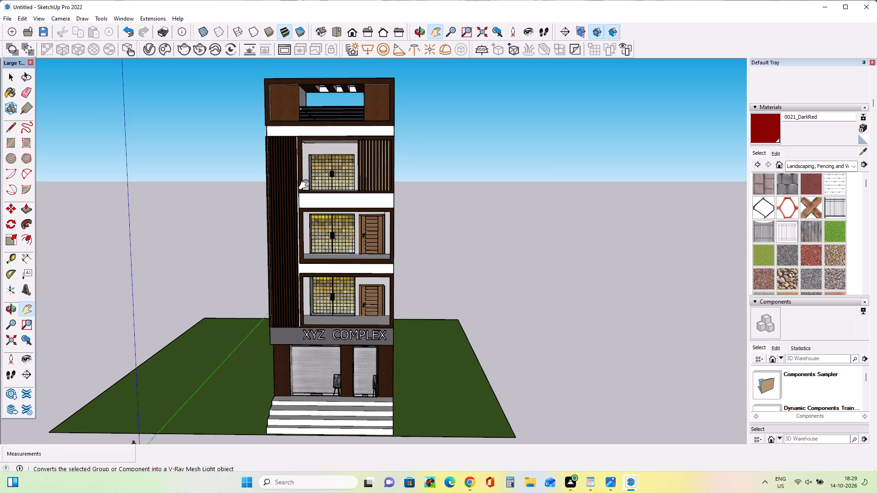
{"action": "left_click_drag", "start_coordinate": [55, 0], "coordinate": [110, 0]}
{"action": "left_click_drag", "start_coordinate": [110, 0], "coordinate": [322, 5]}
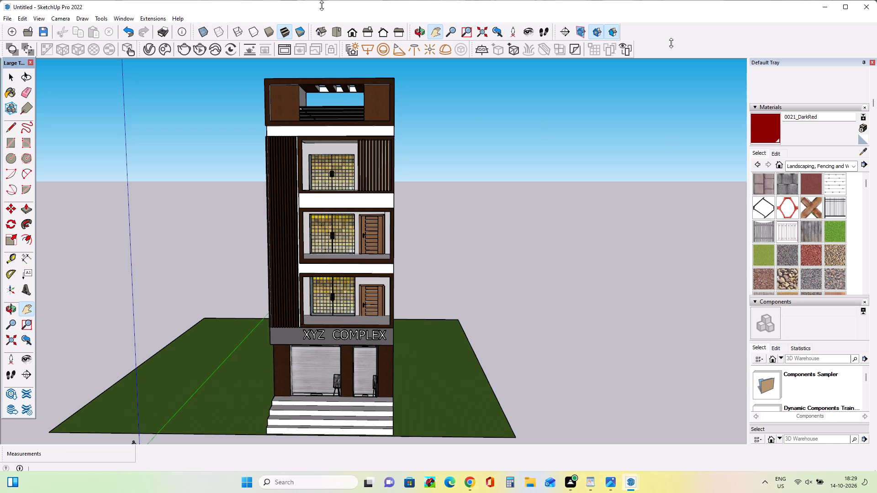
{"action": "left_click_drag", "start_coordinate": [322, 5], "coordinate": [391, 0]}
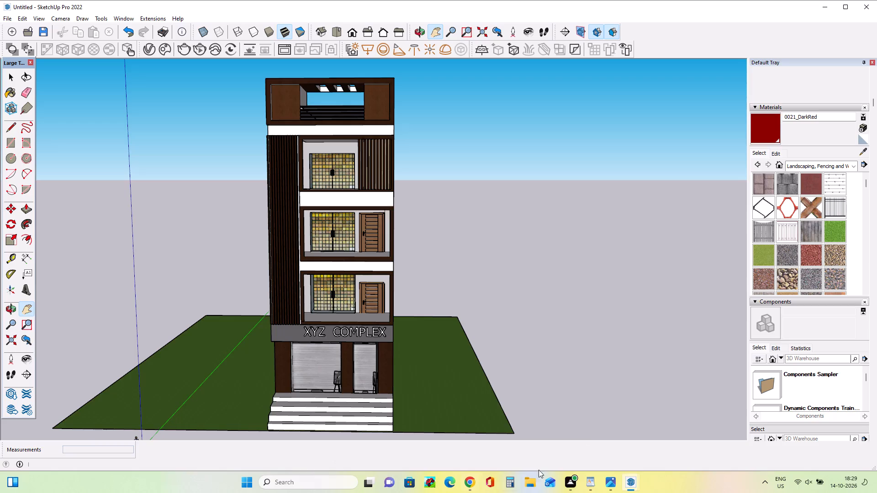
Switch to 3D Warehouse in Chrome and search its models for "WALL LIGHT".
{"action": "left_click", "coordinate": [472, 486]}
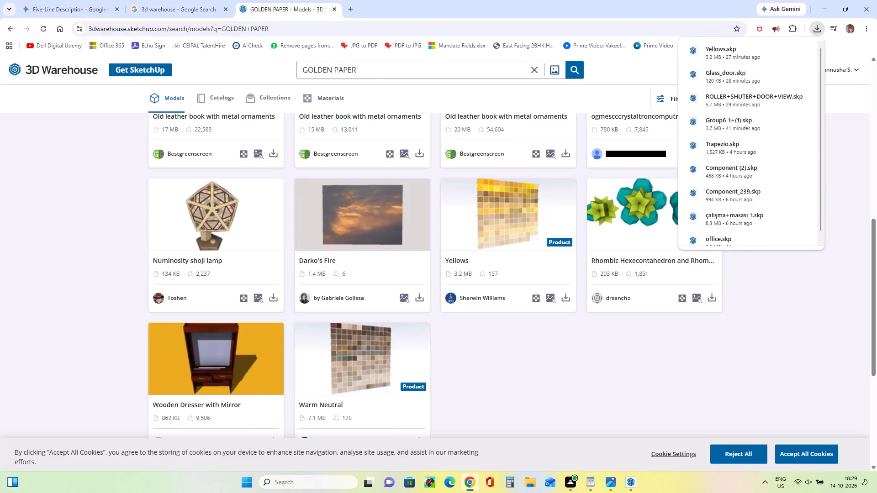
{"action": "left_click", "coordinate": [361, 68]}
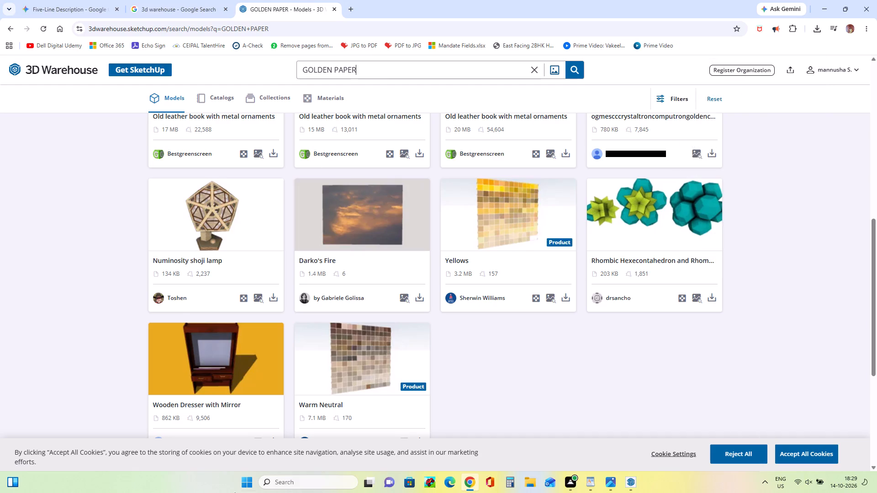
{"action": "key", "text": "BackSpace"}
{"action": "key", "text": "BackSpace"}
{"action": "key", "text": "BackSpace"}
{"action": "key", "text": "BackSpace"}
{"action": "key", "text": "BackSpace"}
{"action": "key", "text": "BackSpace"}
{"action": "key", "text": "BackSpace"}
{"action": "key", "text": "BackSpace"}
{"action": "key", "text": "BackSpace"}
{"action": "key", "text": "BackSpace"}
{"action": "key", "text": "BackSpace"}
{"action": "key", "text": "BackSpace"}
{"action": "type", "text": "WALL"}
{"action": "key", "text": "space"}
{"action": "type", "text": "LI"}
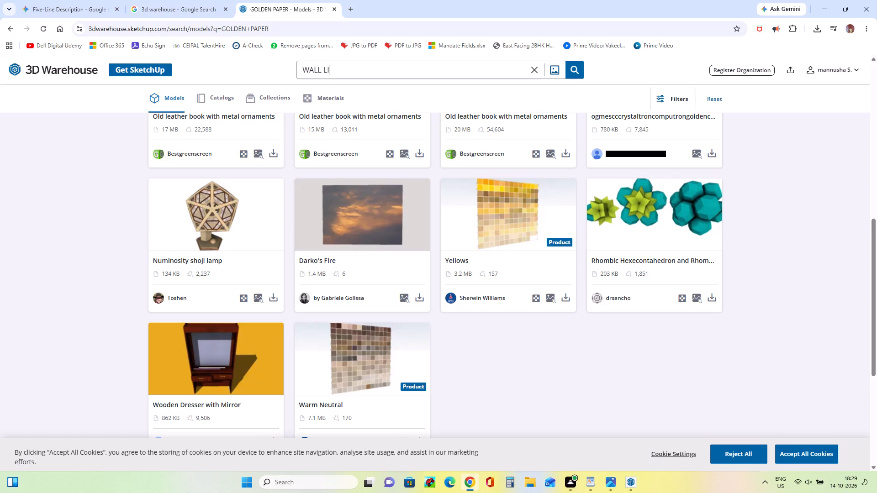
{"action": "type", "text": "GHT"}
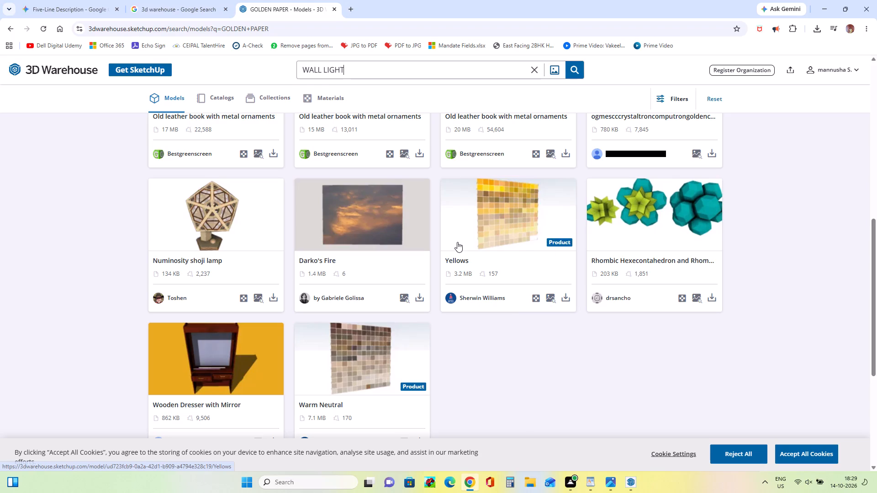
{"action": "key", "text": "Return"}
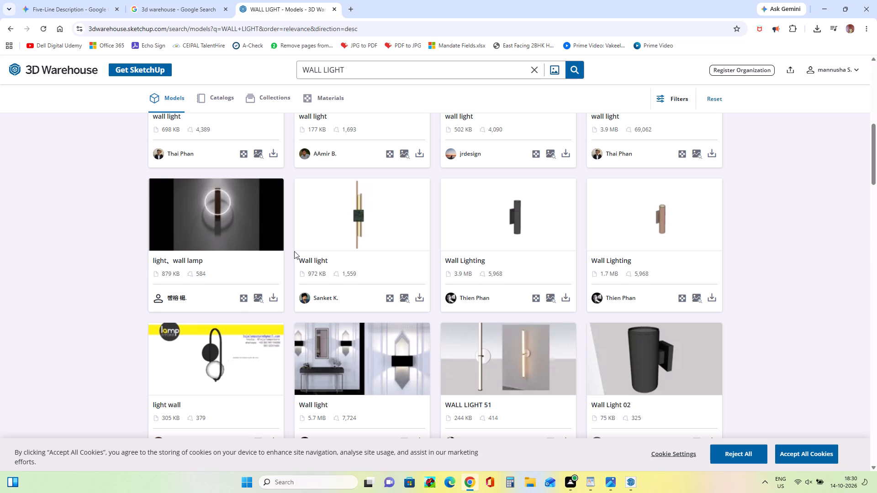
Browse the wall light models for a fixture suited to the building and load more results.
{"action": "scroll", "coordinate": [294, 251], "scroll_direction": "down", "scroll_amount": 8}
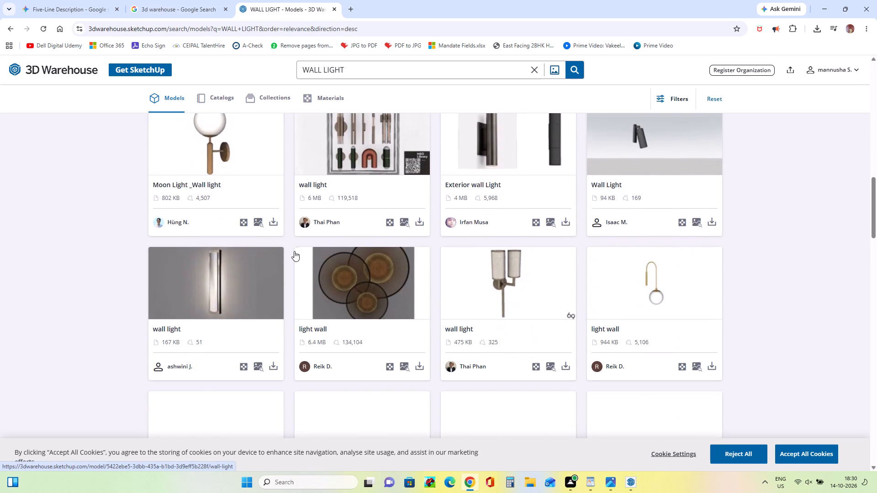
{"action": "scroll", "coordinate": [294, 251], "scroll_direction": "down", "scroll_amount": 5}
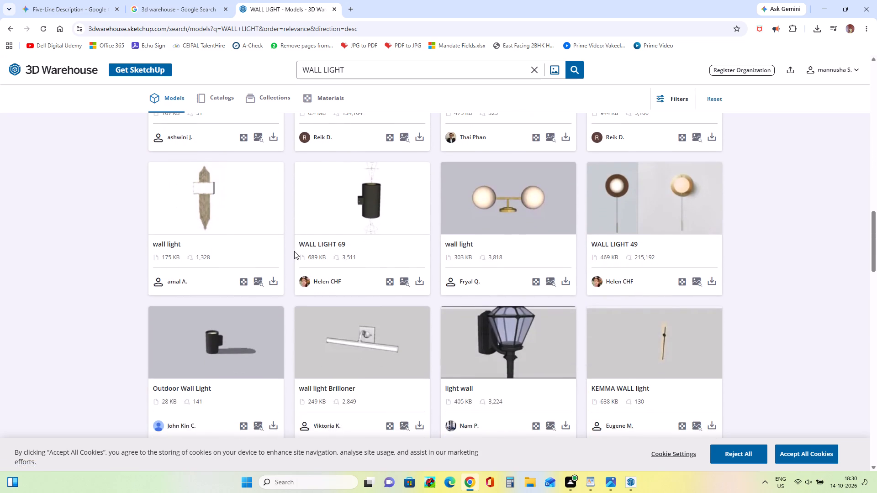
{"action": "scroll", "coordinate": [294, 251], "scroll_direction": "down", "scroll_amount": 8}
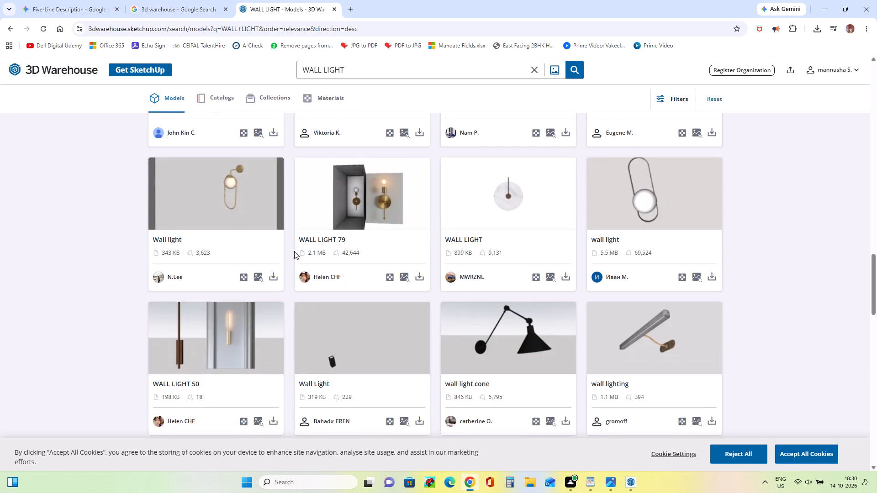
{"action": "scroll", "coordinate": [294, 251], "scroll_direction": "down", "scroll_amount": 8}
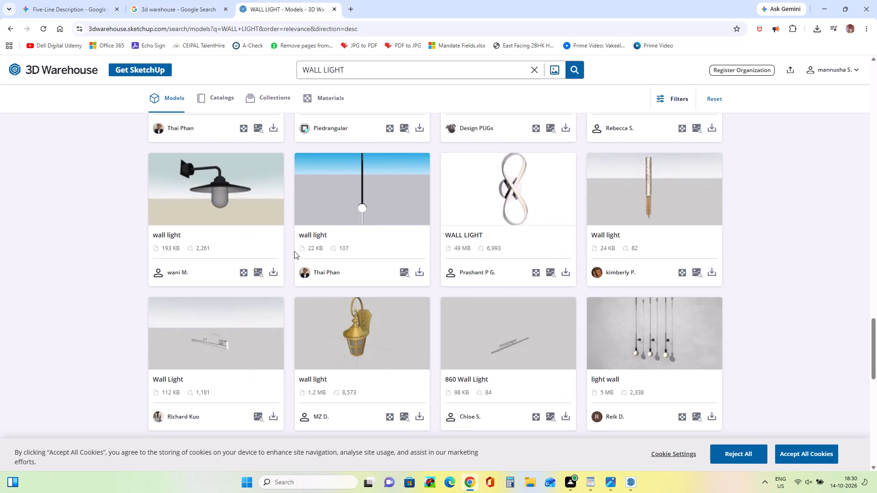
{"action": "scroll", "coordinate": [294, 251], "scroll_direction": "down", "scroll_amount": 7}
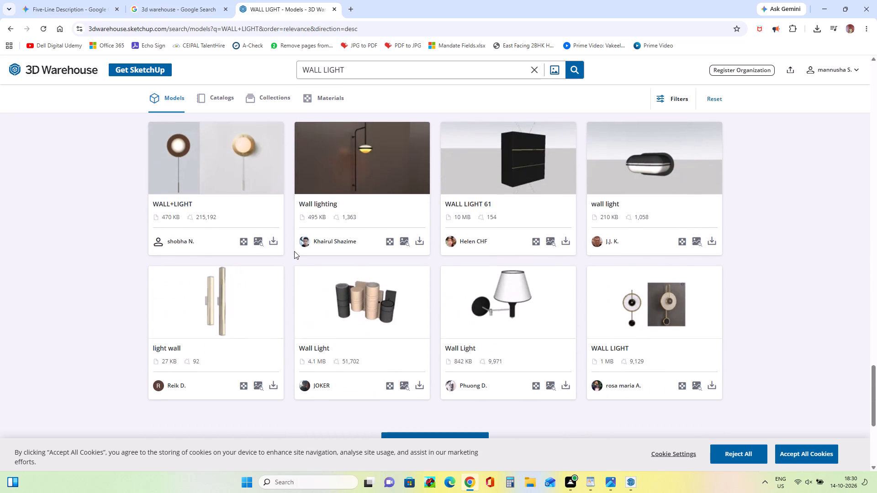
{"action": "scroll", "coordinate": [294, 251], "scroll_direction": "down", "scroll_amount": 4}
{"action": "scroll", "coordinate": [516, 320], "scroll_direction": "up", "scroll_amount": 3}
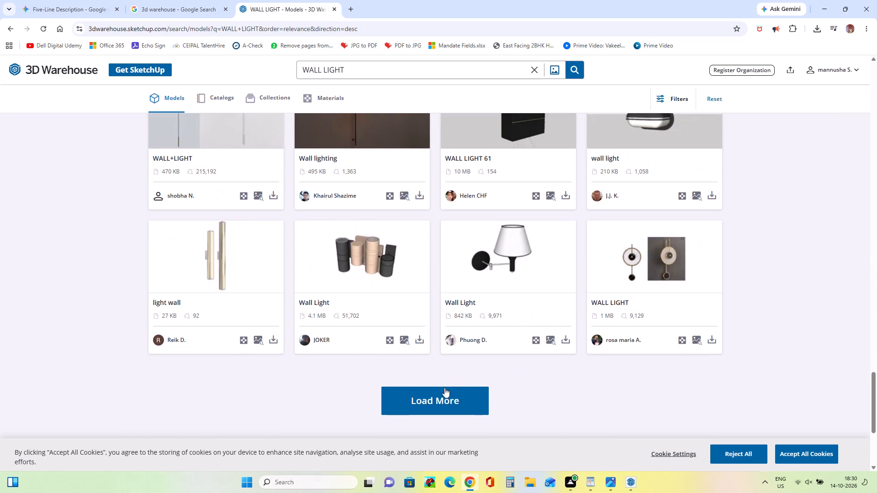
{"action": "left_click", "coordinate": [443, 393]}
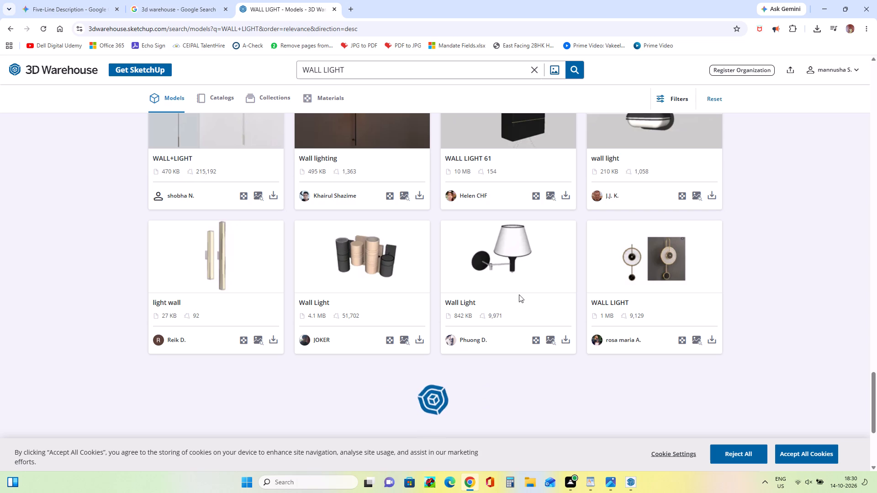
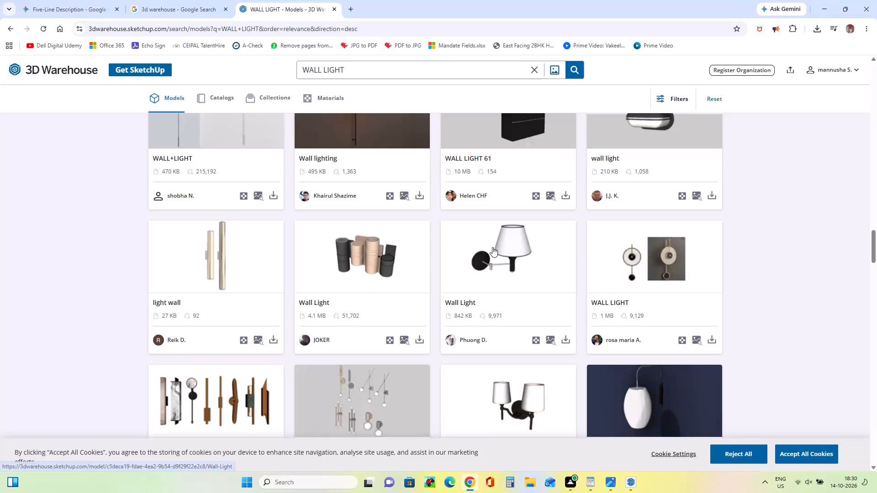
Examine the remaining wall light models in the search results and load more results.
{"action": "scroll", "coordinate": [428, 330], "scroll_direction": "down", "scroll_amount": 2}
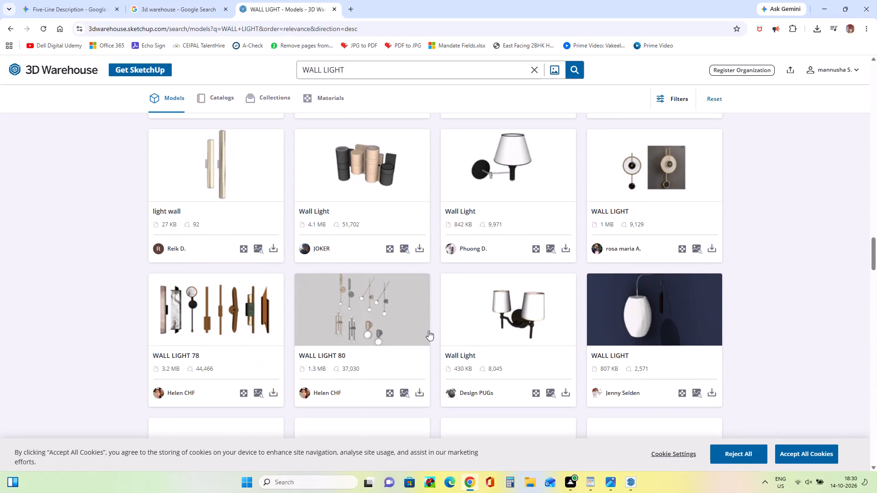
{"action": "scroll", "coordinate": [428, 330], "scroll_direction": "down", "scroll_amount": 2}
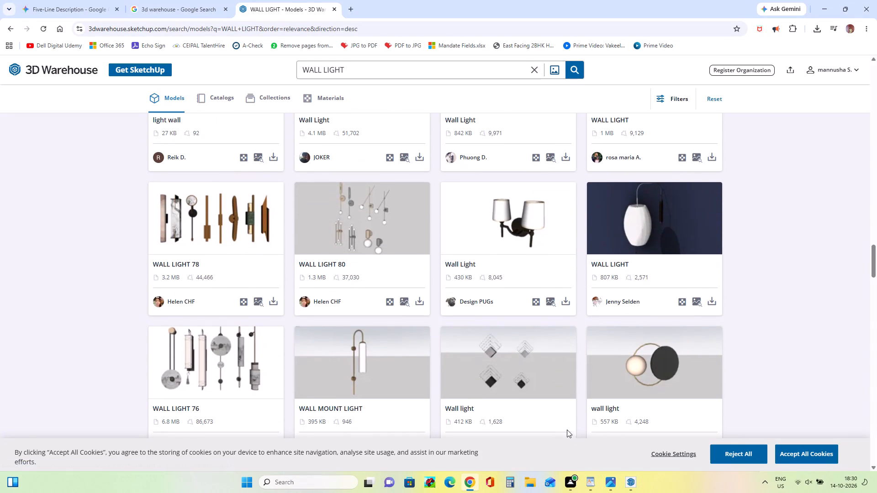
{"action": "scroll", "coordinate": [488, 401], "scroll_direction": "down", "scroll_amount": 2}
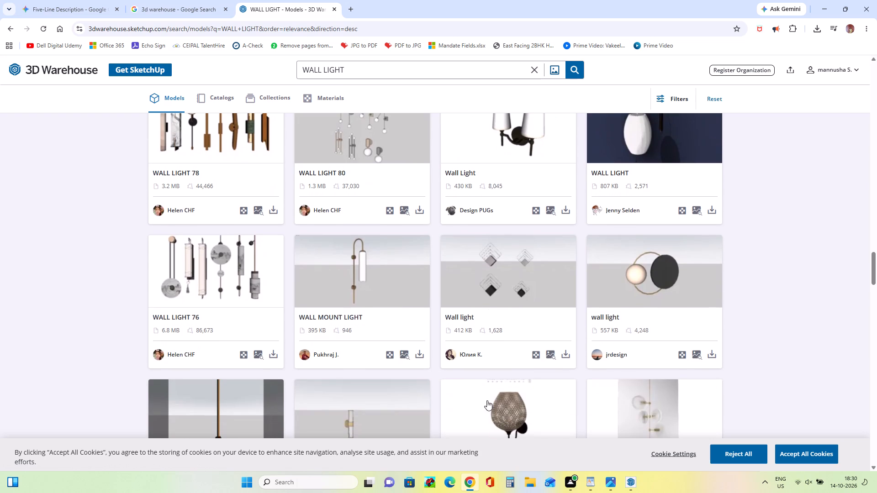
{"action": "scroll", "coordinate": [549, 351], "scroll_direction": "down", "scroll_amount": 2}
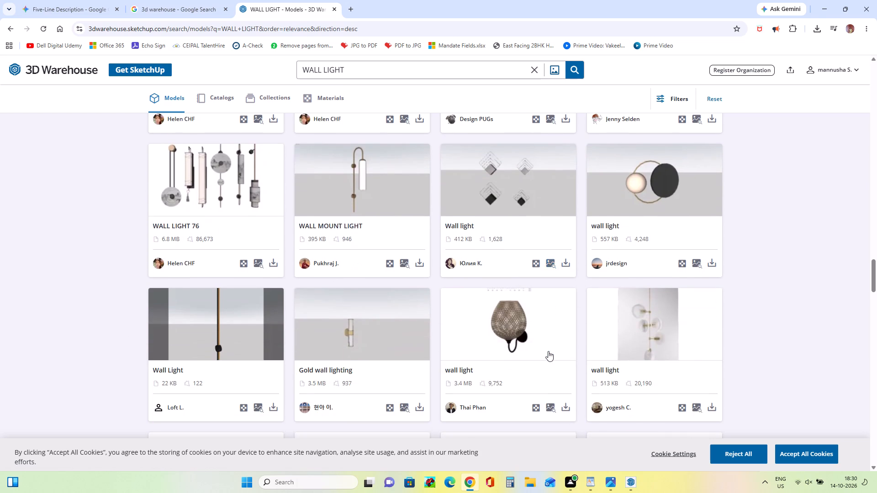
{"action": "scroll", "coordinate": [545, 347], "scroll_direction": "down", "scroll_amount": 5}
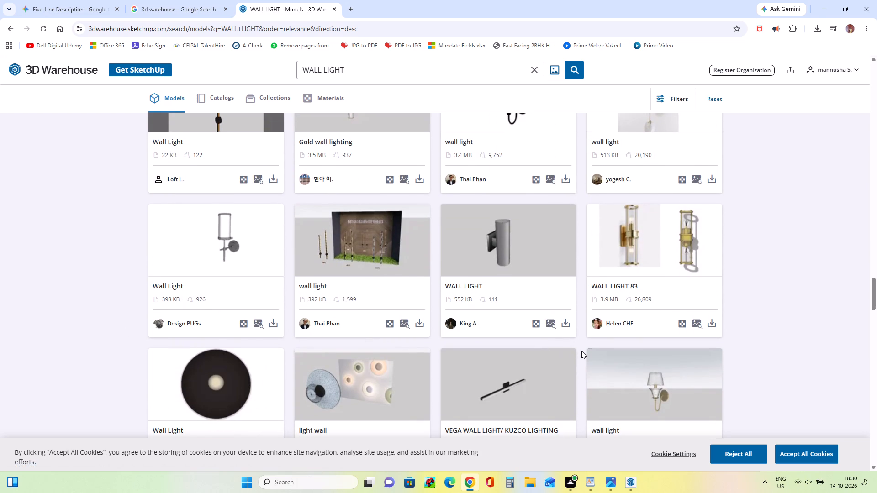
{"action": "scroll", "coordinate": [527, 346], "scroll_direction": "down", "scroll_amount": 6}
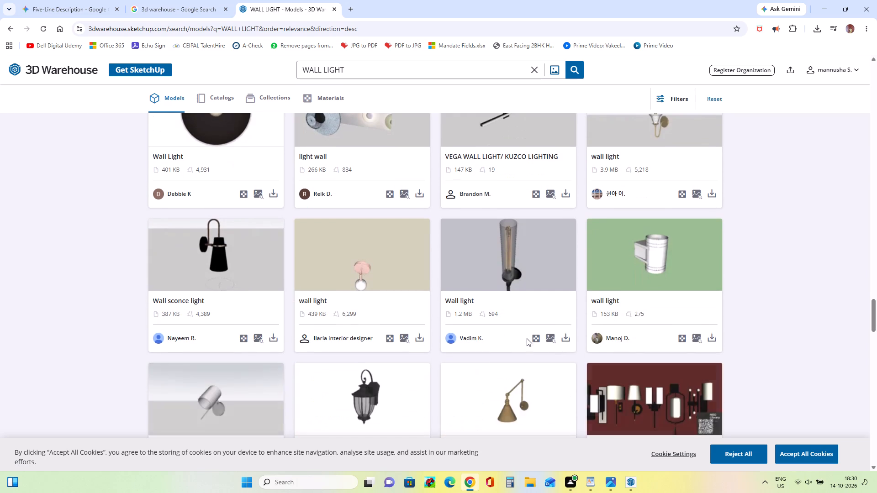
{"action": "scroll", "coordinate": [531, 360], "scroll_direction": "down", "scroll_amount": 6}
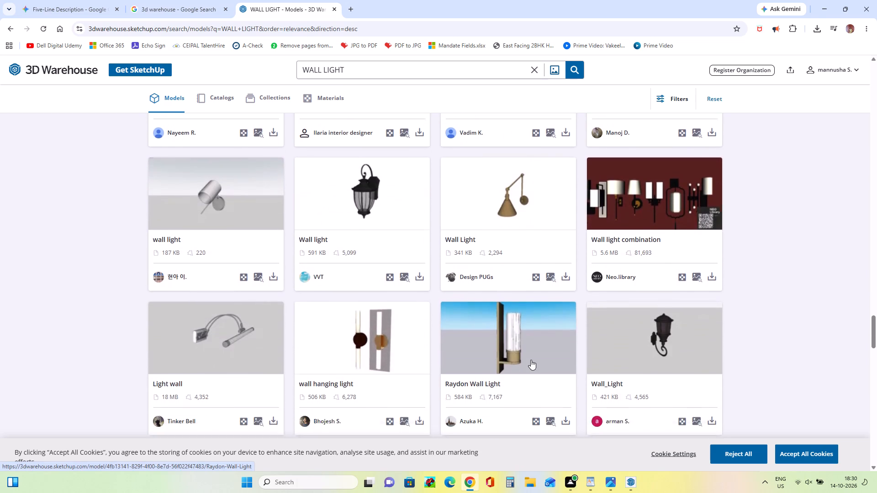
{"action": "scroll", "coordinate": [531, 360], "scroll_direction": "down", "scroll_amount": 6}
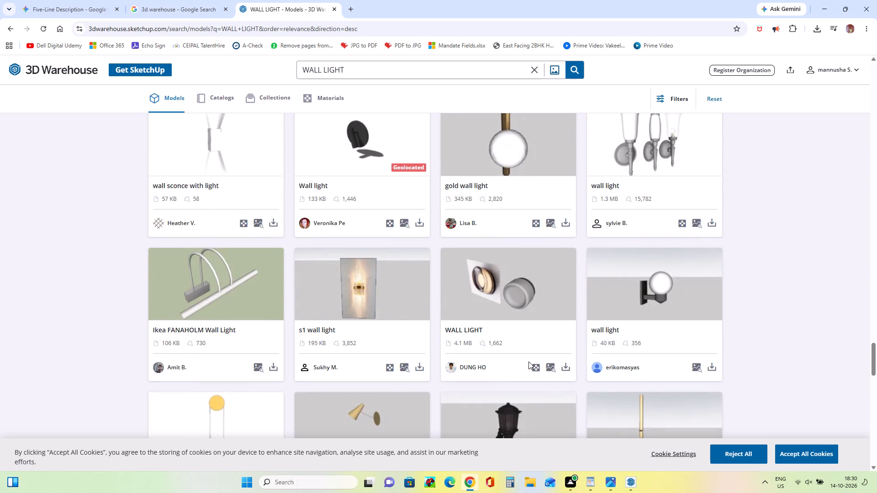
{"action": "scroll", "coordinate": [528, 362], "scroll_direction": "down", "scroll_amount": 6}
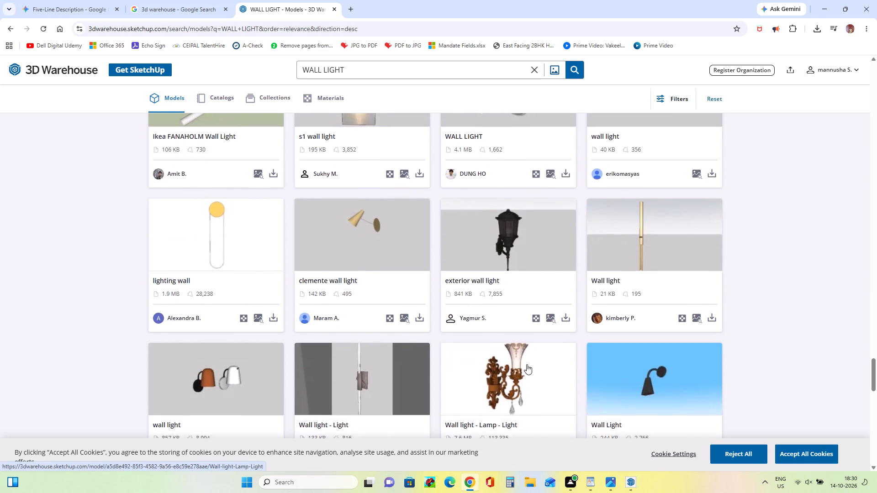
{"action": "scroll", "coordinate": [527, 364], "scroll_direction": "down", "scroll_amount": 6}
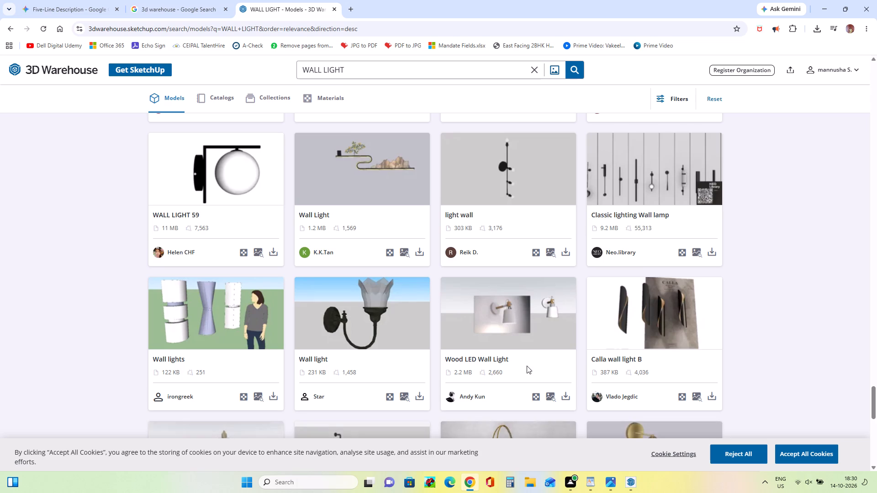
{"action": "scroll", "coordinate": [527, 366], "scroll_direction": "down", "scroll_amount": 10}
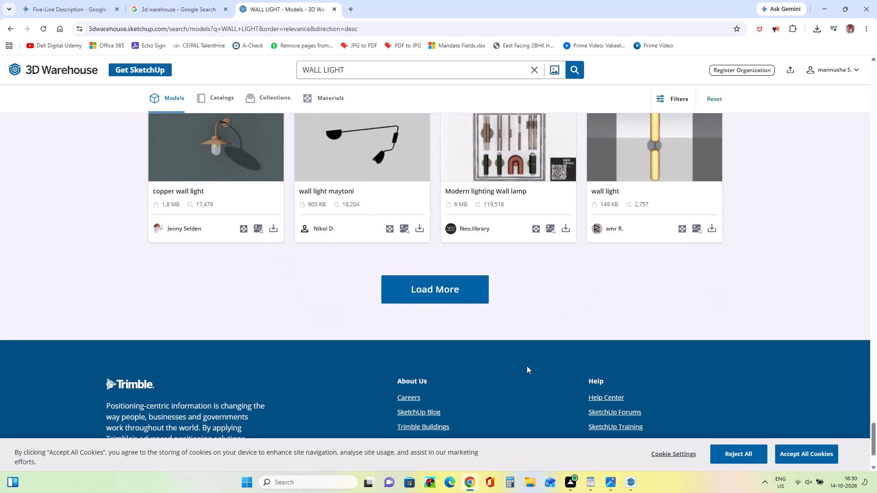
{"action": "scroll", "coordinate": [487, 360], "scroll_direction": "up", "scroll_amount": 4}
{"action": "scroll", "coordinate": [487, 364], "scroll_direction": "down", "scroll_amount": 3}
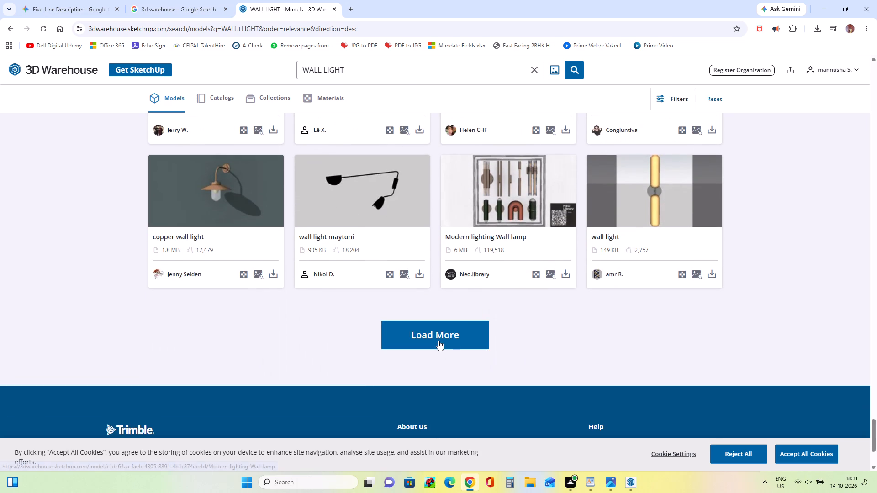
{"action": "left_click", "coordinate": [438, 341]}
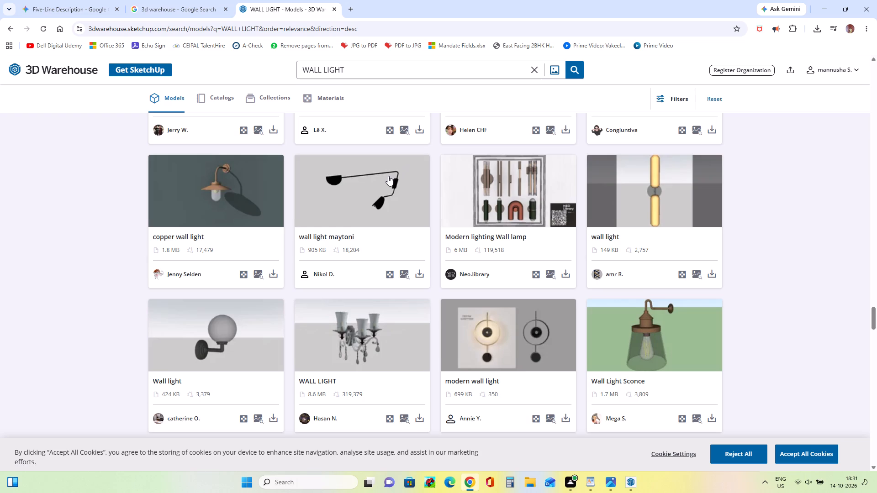
Look through the newly loaded wall light models for a compact fixture suited to the building's facade.
{"action": "scroll", "coordinate": [388, 176], "scroll_direction": "down", "scroll_amount": 5}
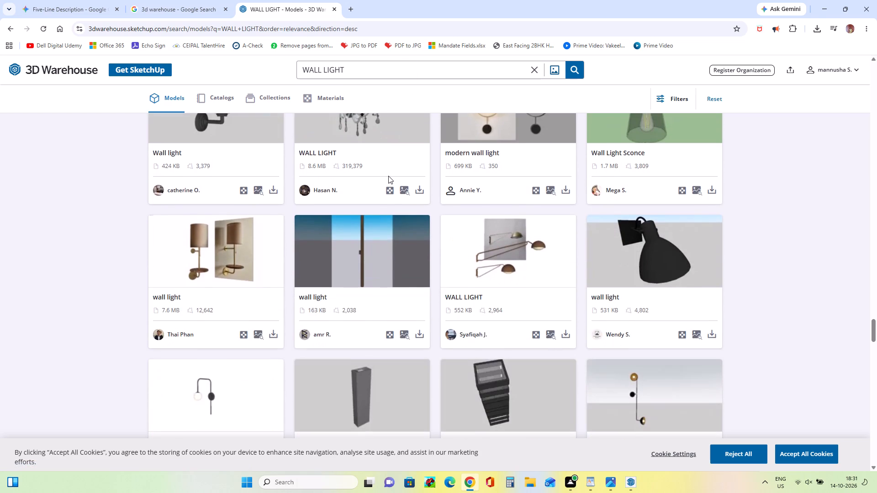
{"action": "scroll", "coordinate": [388, 176], "scroll_direction": "down", "scroll_amount": 6}
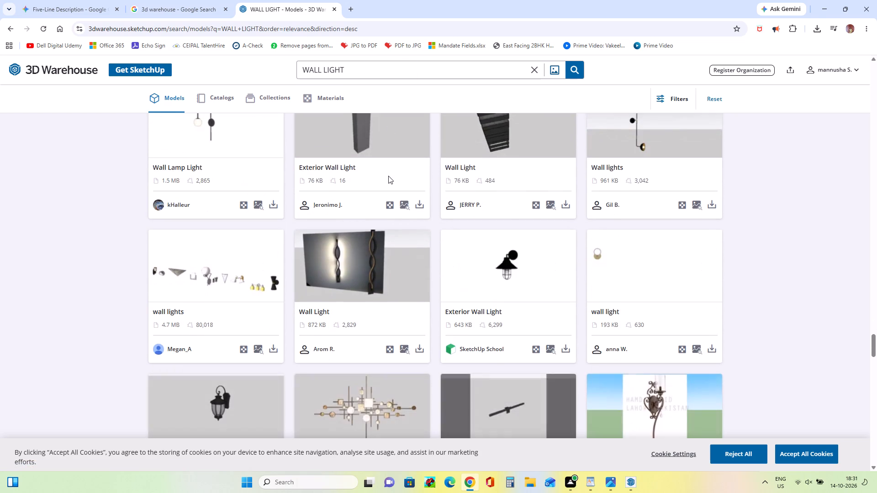
{"action": "scroll", "coordinate": [388, 176], "scroll_direction": "down", "scroll_amount": 2}
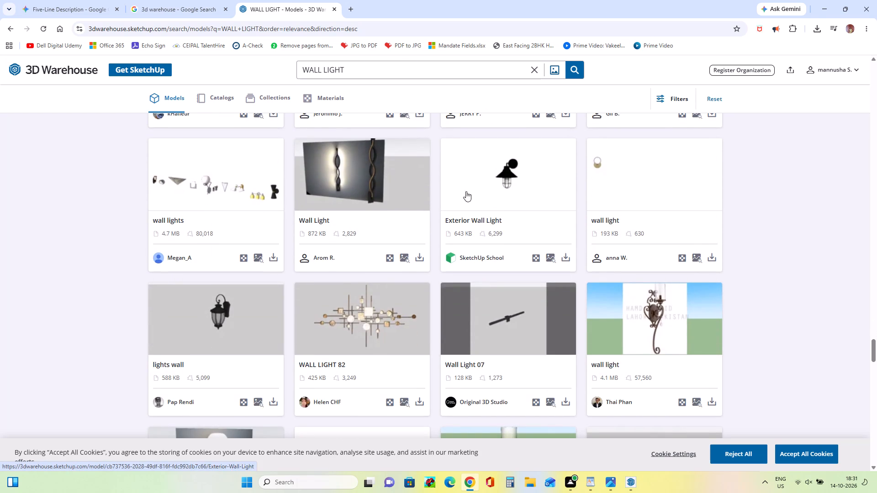
{"action": "scroll", "coordinate": [371, 229], "scroll_direction": "down", "scroll_amount": 3}
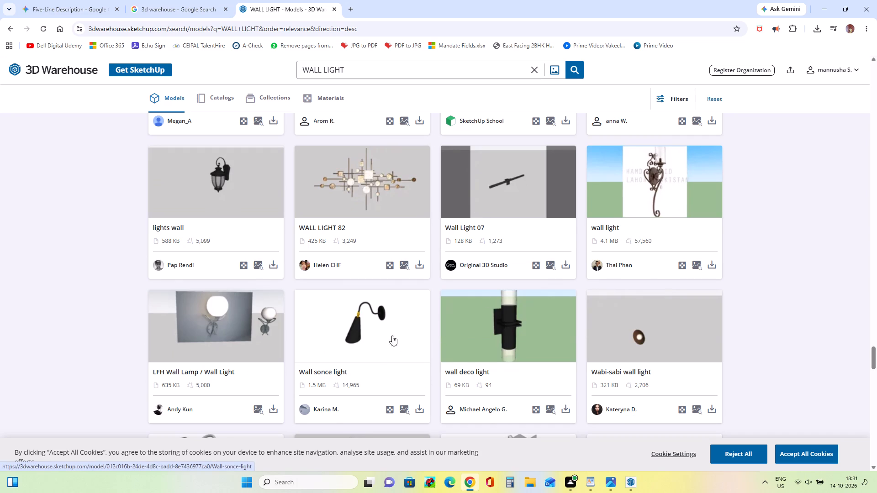
{"action": "scroll", "coordinate": [454, 320], "scroll_direction": "down", "scroll_amount": 9}
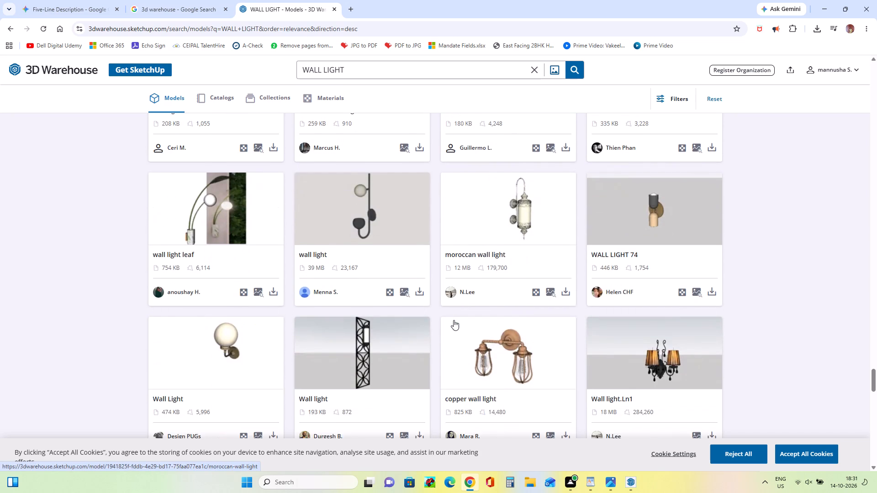
{"action": "scroll", "coordinate": [454, 320], "scroll_direction": "down", "scroll_amount": 2}
{"action": "scroll", "coordinate": [425, 325], "scroll_direction": "up", "scroll_amount": 2}
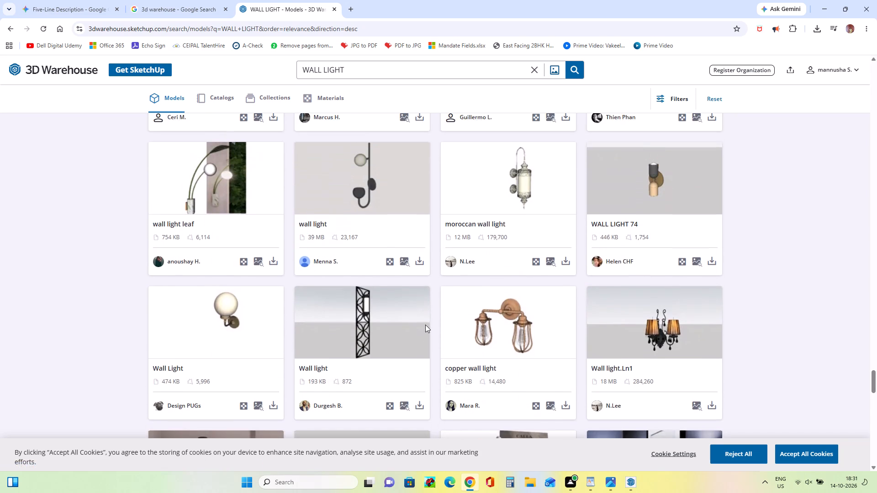
{"action": "scroll", "coordinate": [425, 325], "scroll_direction": "up", "scroll_amount": 2}
{"action": "scroll", "coordinate": [425, 325], "scroll_direction": "down", "scroll_amount": 3}
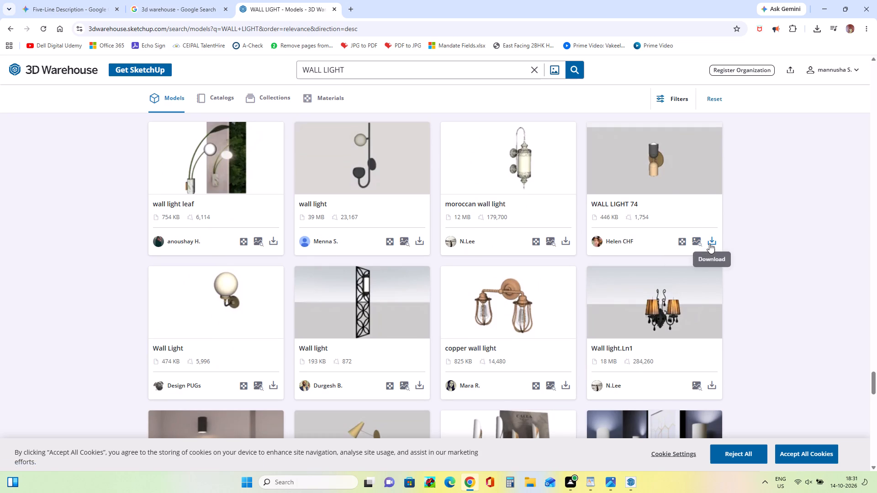
Download the WALL LIGHT 74 model as a SketchUp file.
{"action": "left_click", "coordinate": [709, 243]}
{"action": "left_click", "coordinate": [742, 264]}
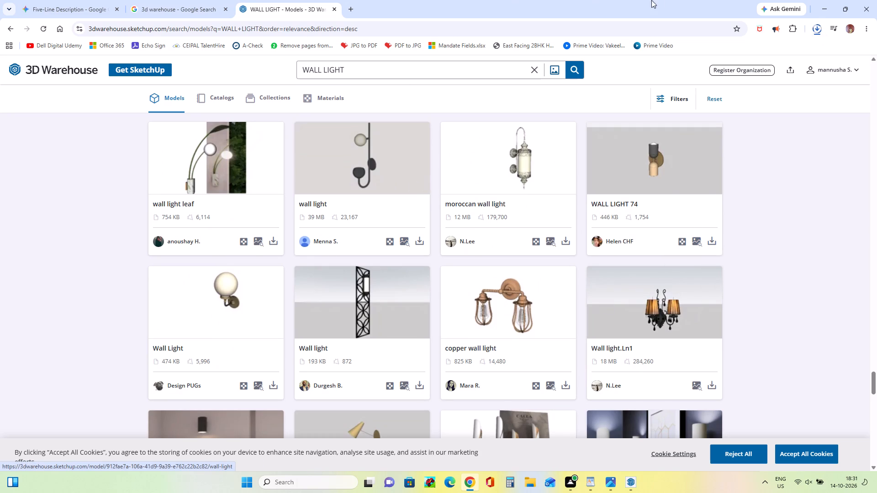
Return to SketchUp, import the downloaded WALL+LIGHT+74 model and place it on the top floor's left wood panel.
{"action": "left_click", "coordinate": [824, 5]}
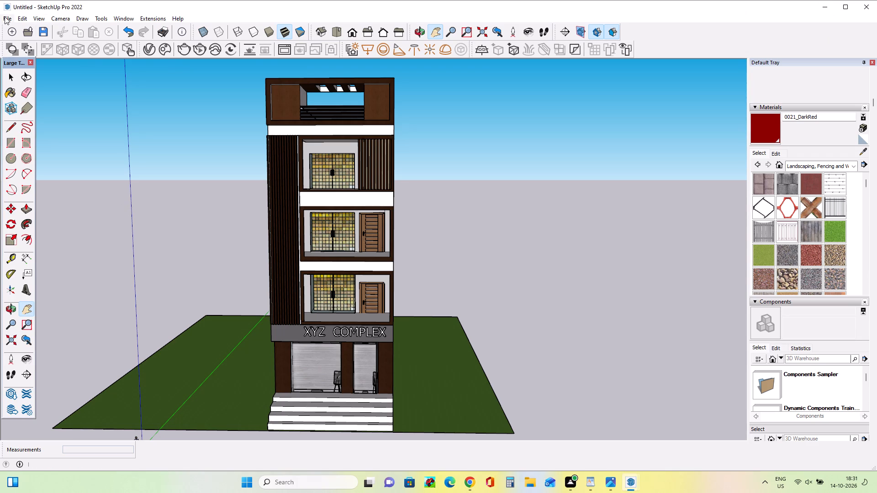
{"action": "left_click", "coordinate": [5, 16]}
{"action": "left_click", "coordinate": [39, 180]}
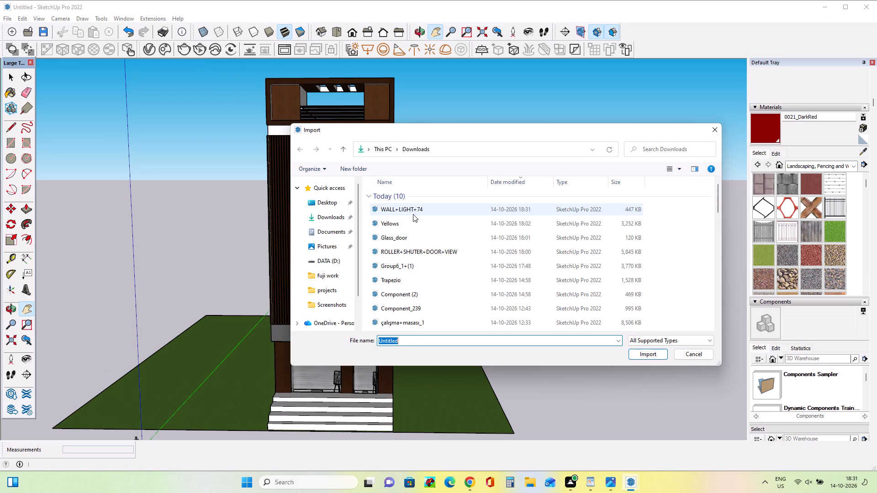
{"action": "left_click", "coordinate": [413, 214]}
{"action": "left_click", "coordinate": [644, 351]}
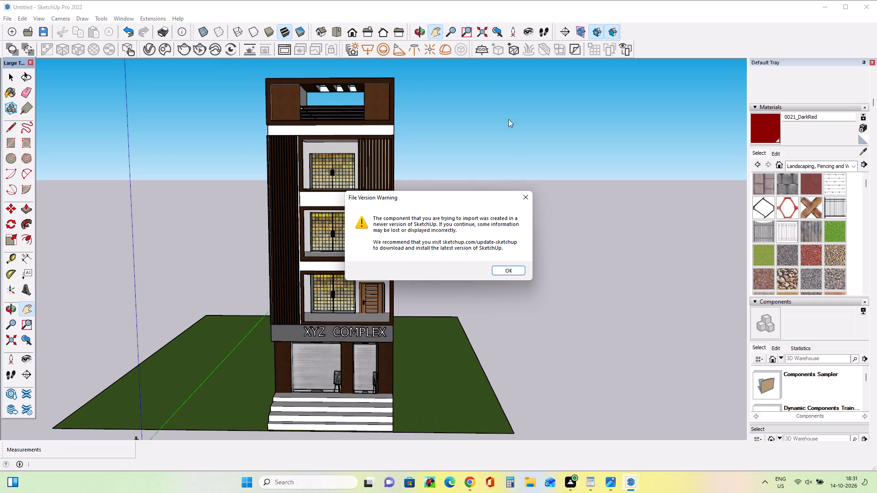
{"action": "left_click", "coordinate": [510, 270]}
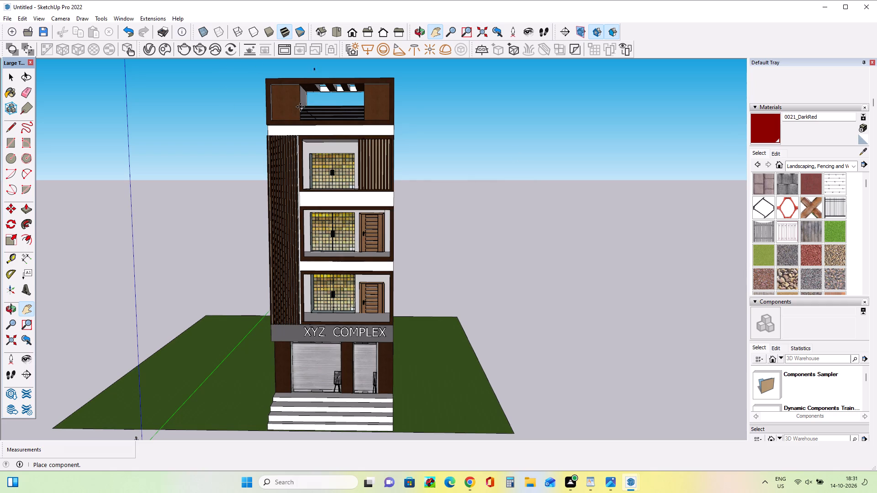
{"action": "scroll", "coordinate": [282, 103], "scroll_direction": "up", "scroll_amount": 12}
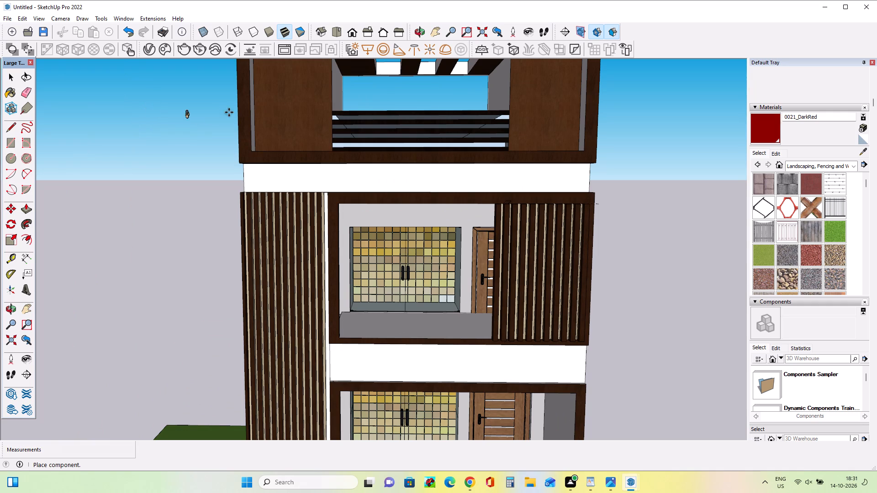
{"action": "left_click", "coordinate": [284, 97]}
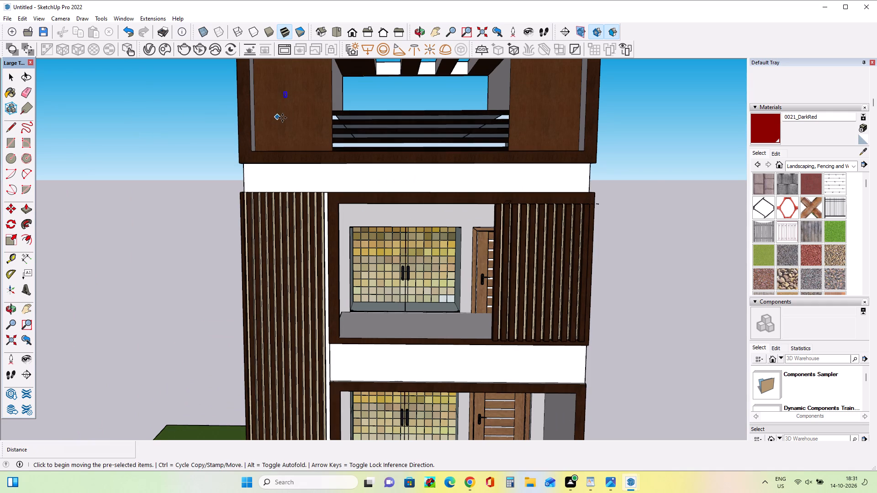
Scale the imported wall light up uniformly by a factor of about 1.3.
{"action": "scroll", "coordinate": [283, 112], "scroll_direction": "up", "scroll_amount": 8}
{"action": "scroll", "coordinate": [289, 109], "scroll_direction": "down", "scroll_amount": 3}
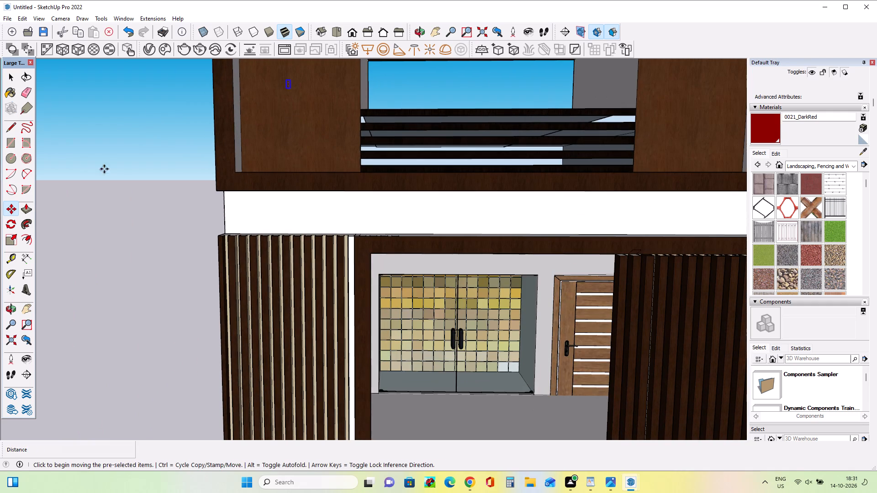
{"action": "left_click", "coordinate": [12, 240]}
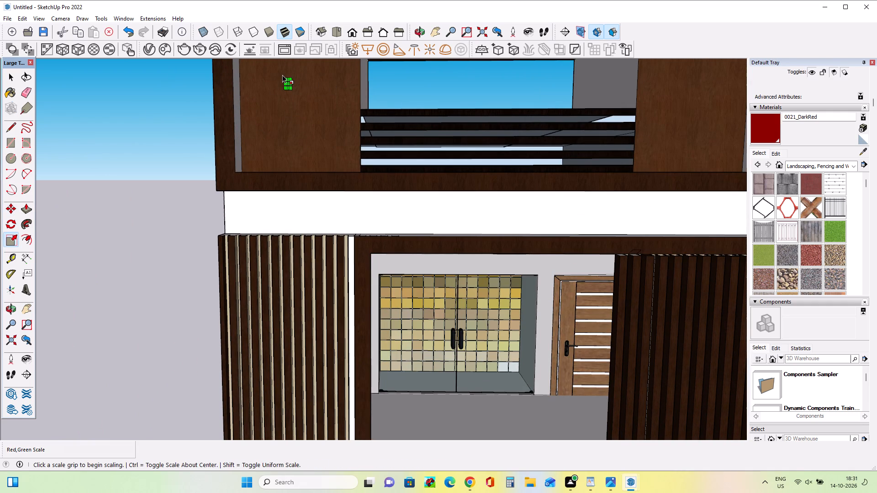
{"action": "scroll", "coordinate": [282, 75], "scroll_direction": "up", "scroll_amount": 10}
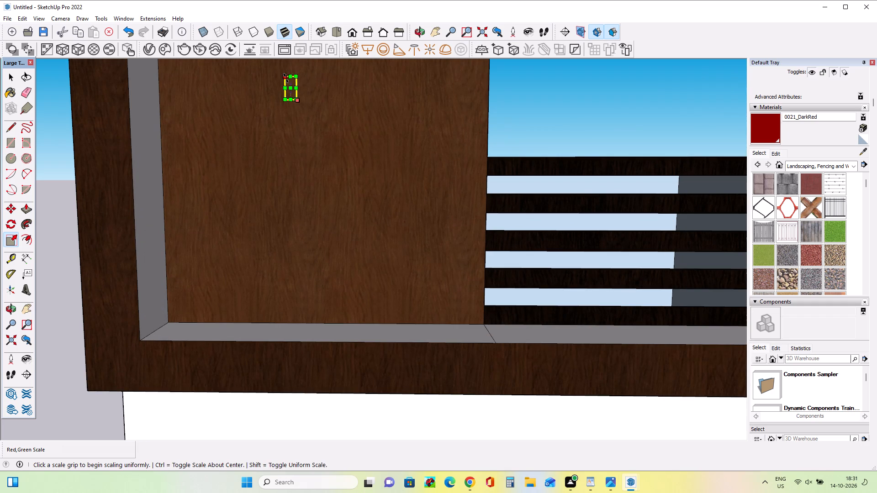
{"action": "left_click", "coordinate": [286, 78]}
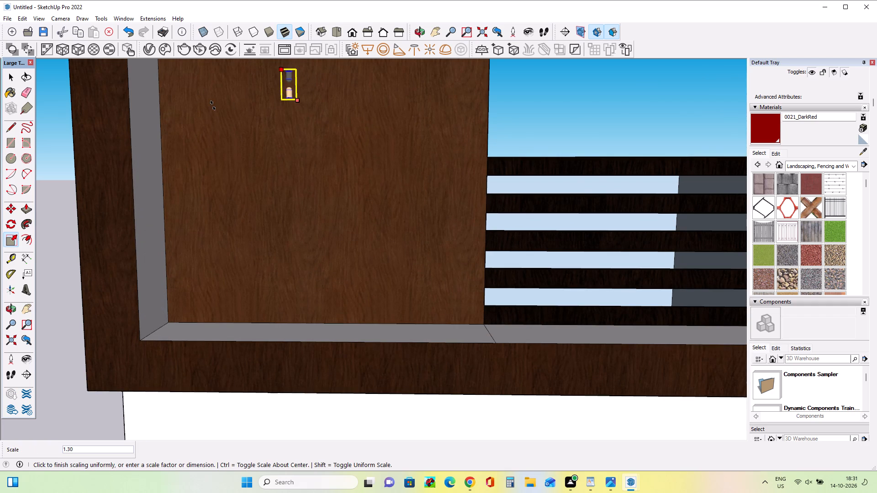
{"action": "left_click", "coordinate": [213, 105]}
Move the wall light by its lower corner to a new position on the top floor's wood panel.
{"action": "scroll", "coordinate": [325, 89], "scroll_direction": "up", "scroll_amount": 3}
{"action": "scroll", "coordinate": [377, 112], "scroll_direction": "up", "scroll_amount": 1}
{"action": "middle_click_drag", "start_coordinate": [365, 121], "coordinate": [249, 152]}
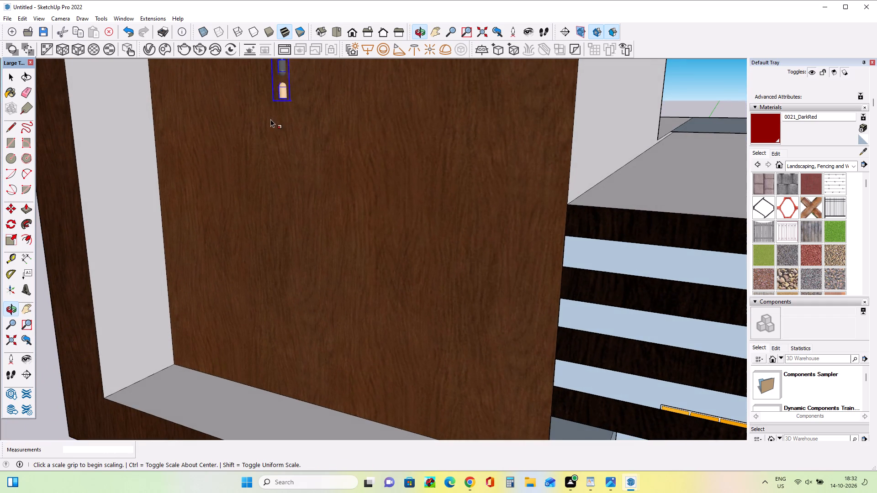
{"action": "left_click", "coordinate": [12, 206]}
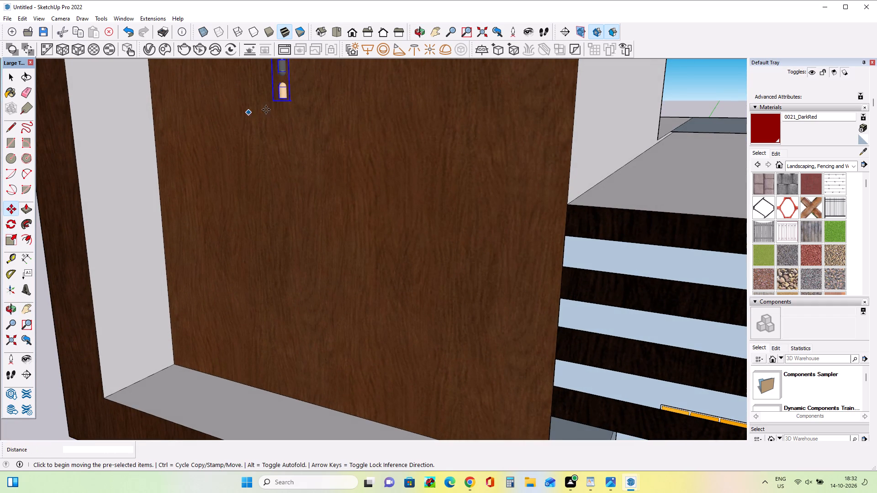
{"action": "left_click", "coordinate": [289, 101]}
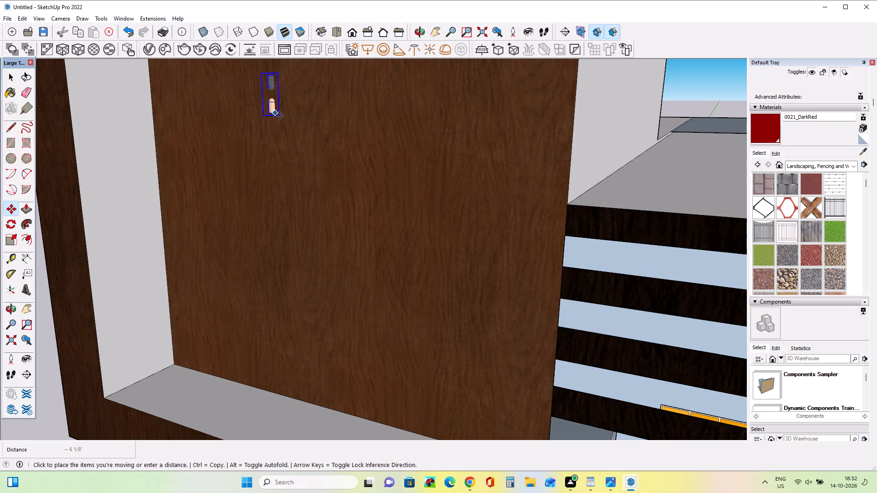
{"action": "left_click", "coordinate": [303, 127]}
{"action": "scroll", "coordinate": [290, 125], "scroll_direction": "up", "scroll_amount": 5}
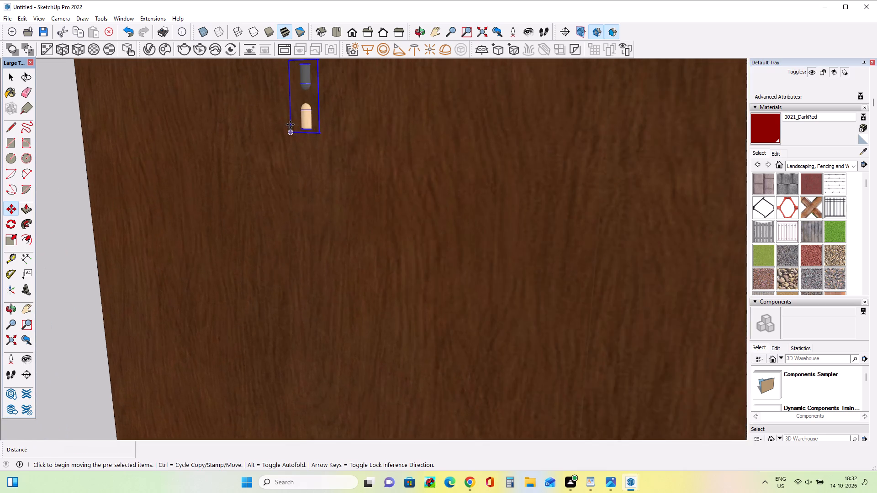
Scale the wall light on the top floor's left wood panel up uniformly by a factor of 2.00.
{"action": "scroll", "coordinate": [290, 125], "scroll_direction": "down", "scroll_amount": 6}
{"action": "left_click_drag", "start_coordinate": [16, 238], "coordinate": [78, 194]}
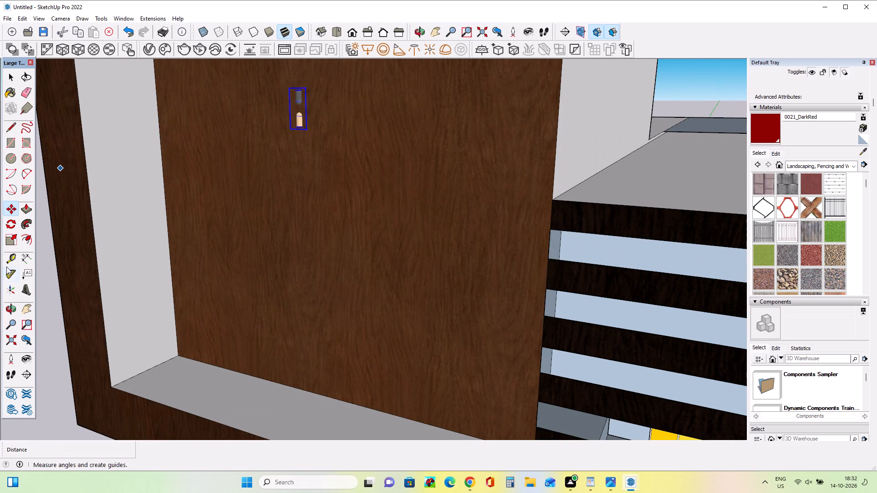
{"action": "left_click", "coordinate": [12, 237]}
{"action": "left_click", "coordinate": [288, 86]}
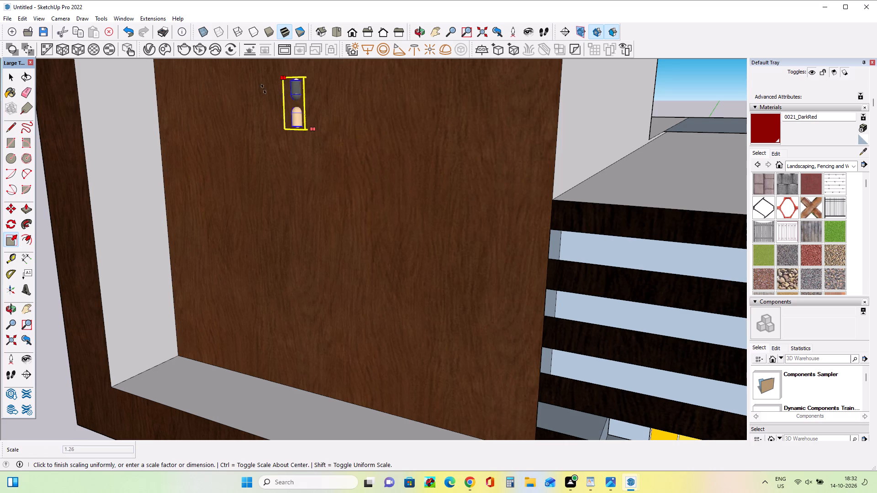
{"action": "left_click", "coordinate": [161, 107]}
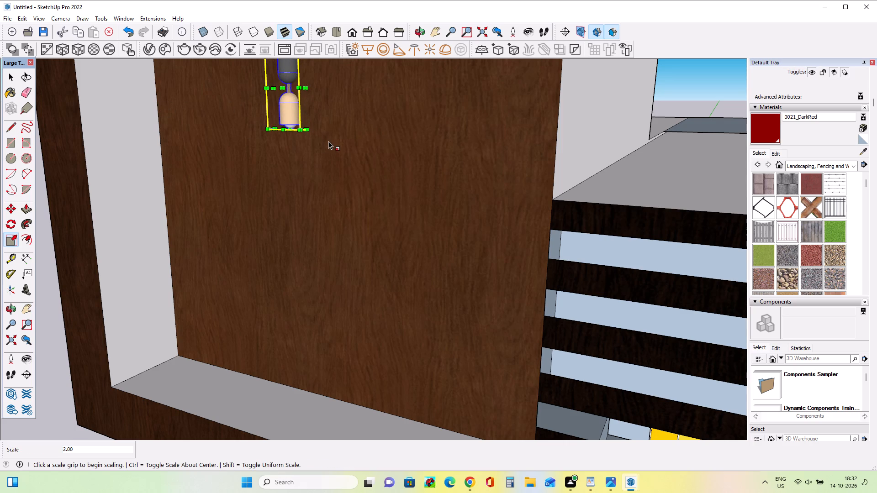
Enlarge the same wall light uniformly once more, by a factor of about 1.66.
{"action": "scroll", "coordinate": [329, 141], "scroll_direction": "down", "scroll_amount": 11}
{"action": "middle_click_drag", "start_coordinate": [322, 121], "coordinate": [396, 118]}
{"action": "middle_click_drag", "start_coordinate": [431, 107], "coordinate": [436, 106]}
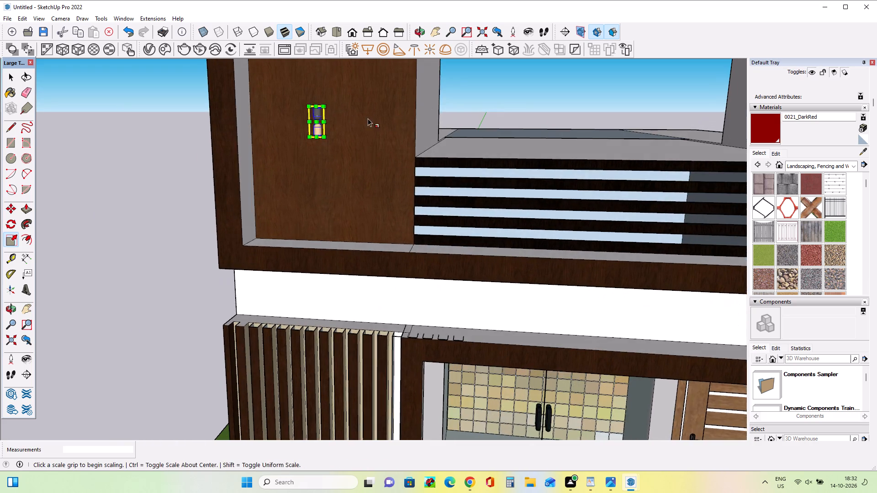
{"action": "scroll", "coordinate": [334, 115], "scroll_direction": "up", "scroll_amount": 1}
{"action": "scroll", "coordinate": [329, 115], "scroll_direction": "down", "scroll_amount": 1}
{"action": "scroll", "coordinate": [329, 115], "scroll_direction": "up", "scroll_amount": 6}
{"action": "left_click", "coordinate": [323, 103]}
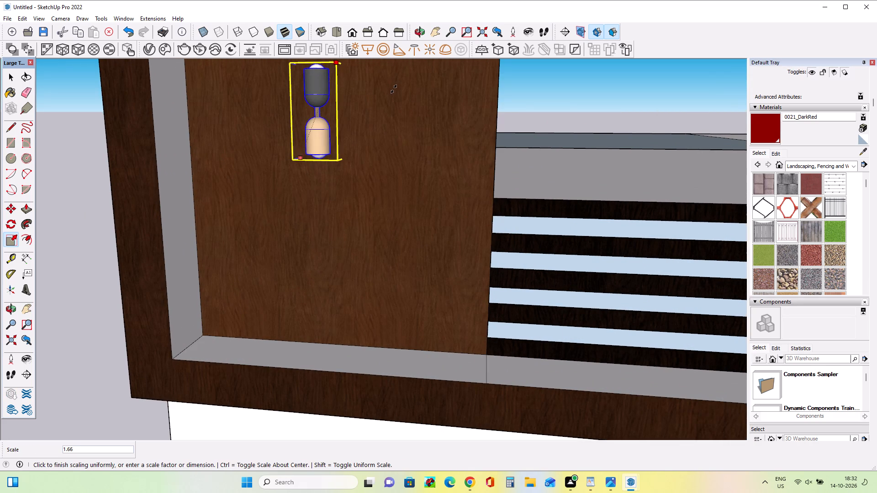
{"action": "left_click", "coordinate": [394, 89]}
Copy the wall light along the red axis about 41' 2" onto the top floor's right wood panel.
{"action": "scroll", "coordinate": [286, 148], "scroll_direction": "down", "scroll_amount": 13}
{"action": "scroll", "coordinate": [324, 125], "scroll_direction": "down", "scroll_amount": 2}
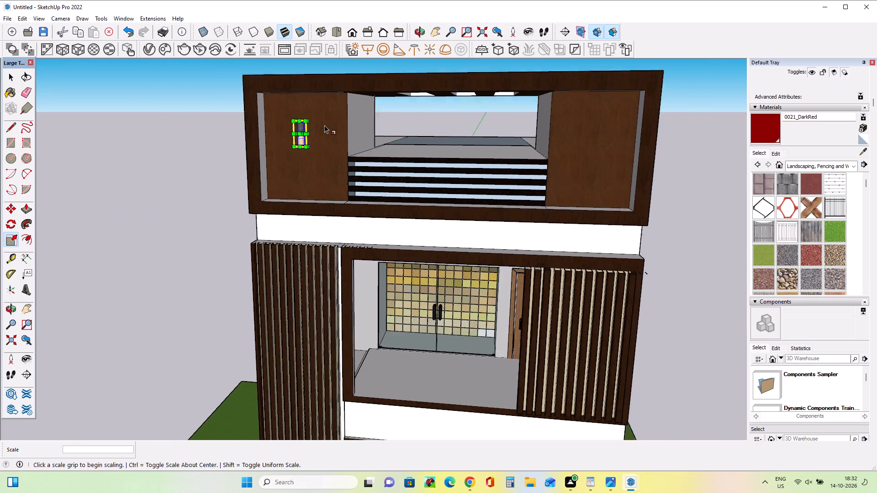
{"action": "scroll", "coordinate": [324, 125], "scroll_direction": "down", "scroll_amount": 2}
{"action": "middle_click_drag", "start_coordinate": [342, 127], "coordinate": [403, 106]}
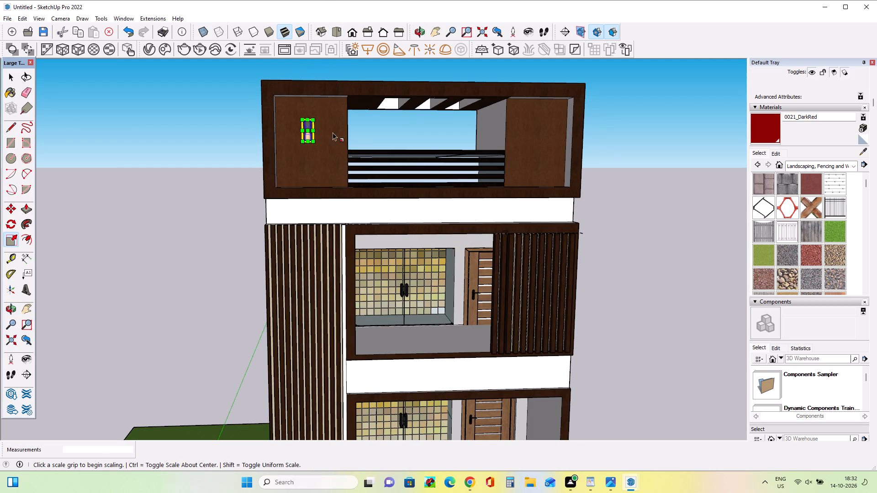
{"action": "left_click", "coordinate": [11, 206]}
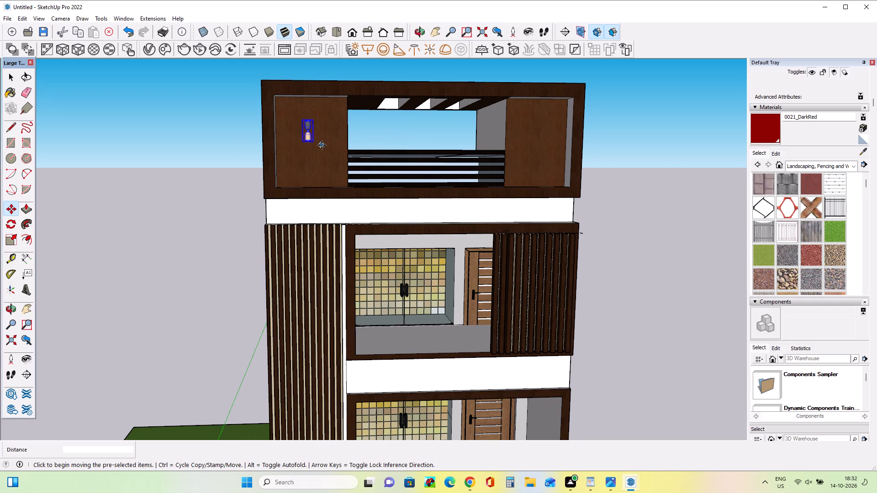
{"action": "left_click", "coordinate": [315, 142]}
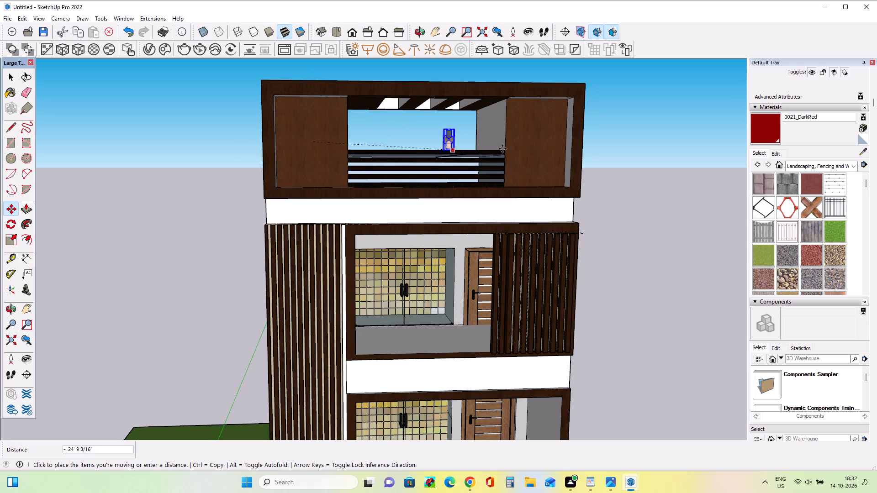
{"action": "left_click", "coordinate": [543, 146]}
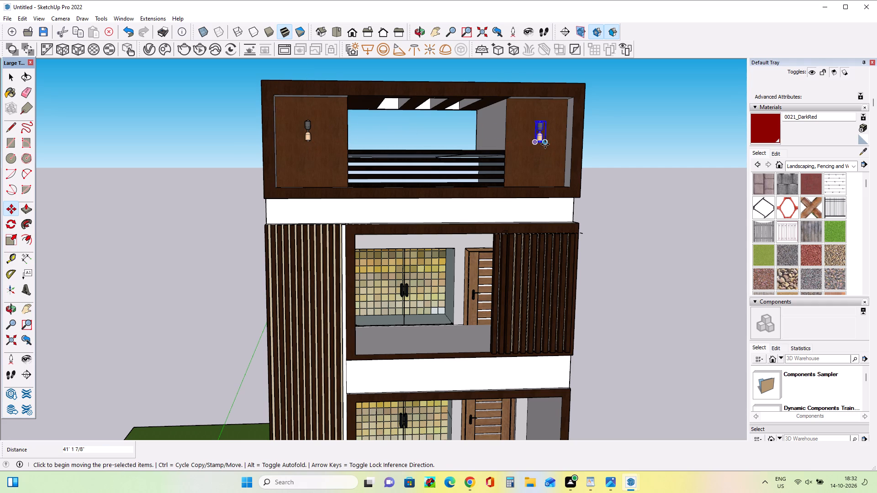
Clear the selection and examine the whole front facade with the wall lights on both top-floor panels.
{"action": "scroll", "coordinate": [278, 171], "scroll_direction": "down", "scroll_amount": 12}
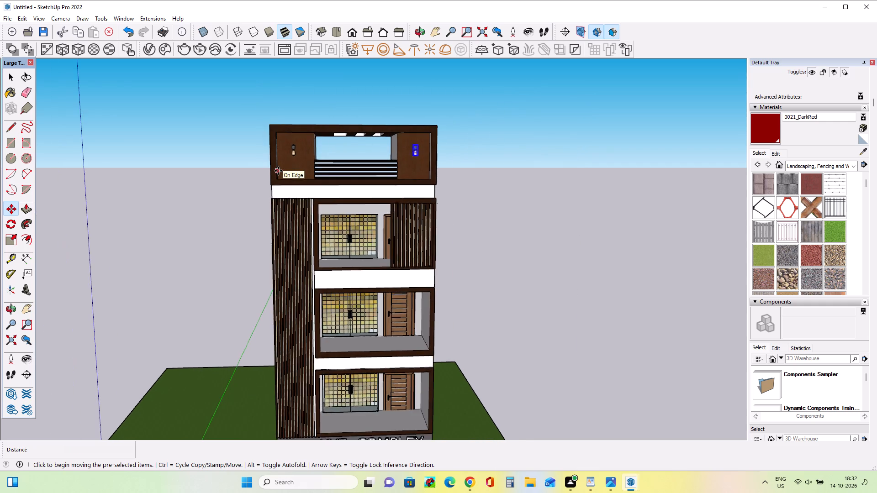
{"action": "scroll", "coordinate": [278, 171], "scroll_direction": "down", "scroll_amount": 1}
{"action": "scroll", "coordinate": [441, 165], "scroll_direction": "down", "scroll_amount": 3}
{"action": "middle_click_drag", "start_coordinate": [427, 249], "coordinate": [431, 249]}
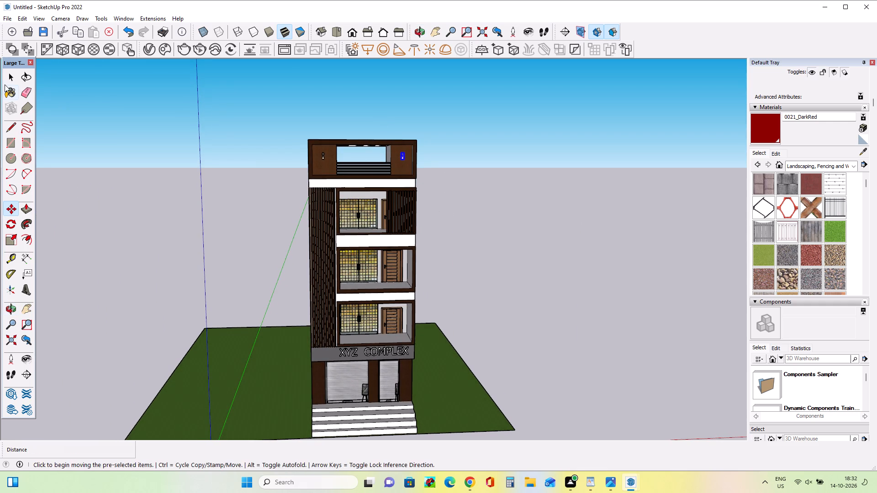
{"action": "left_click", "coordinate": [6, 79]}
{"action": "left_click", "coordinate": [234, 146]}
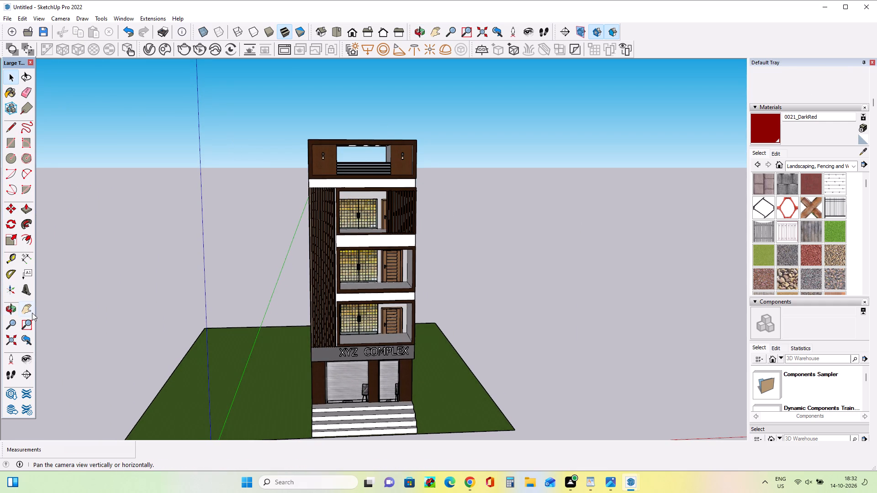
{"action": "left_click", "coordinate": [28, 308]}
{"action": "left_click_drag", "start_coordinate": [243, 284], "coordinate": [220, 270]}
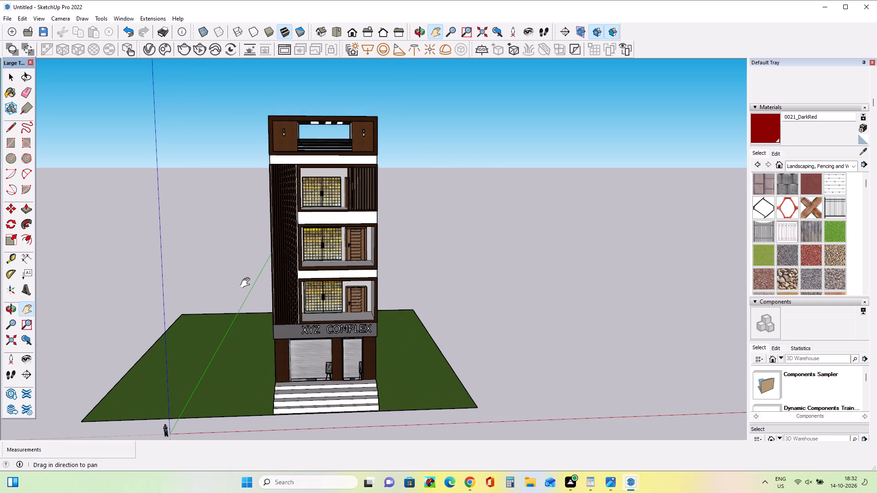
{"action": "scroll", "coordinate": [247, 283], "scroll_direction": "up", "scroll_amount": 1}
{"action": "middle_click", "coordinate": [338, 262]}
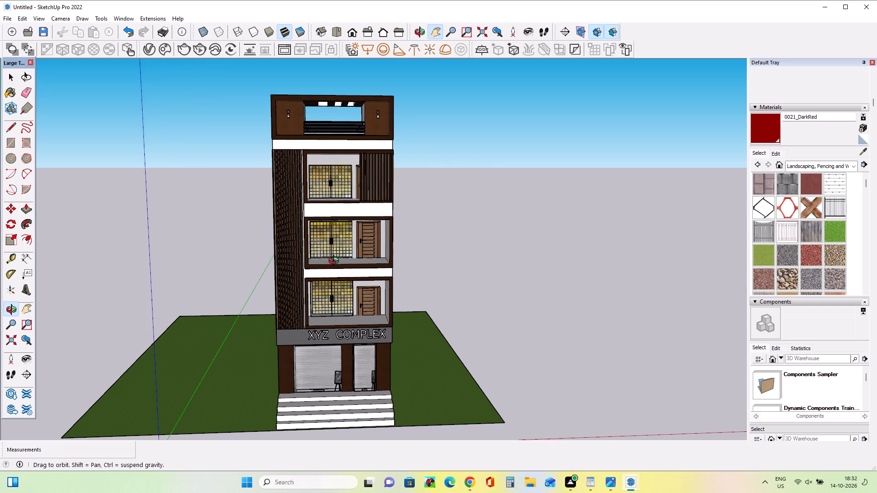
{"action": "middle_click_drag", "start_coordinate": [334, 262], "coordinate": [322, 257]}
{"action": "middle_click_drag", "start_coordinate": [367, 248], "coordinate": [361, 248]}
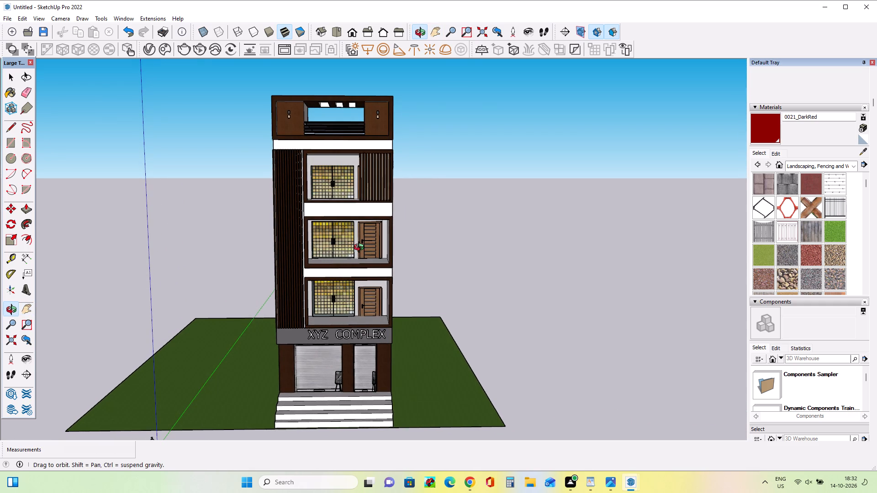
{"action": "middle_click_drag", "start_coordinate": [361, 248], "coordinate": [360, 248]}
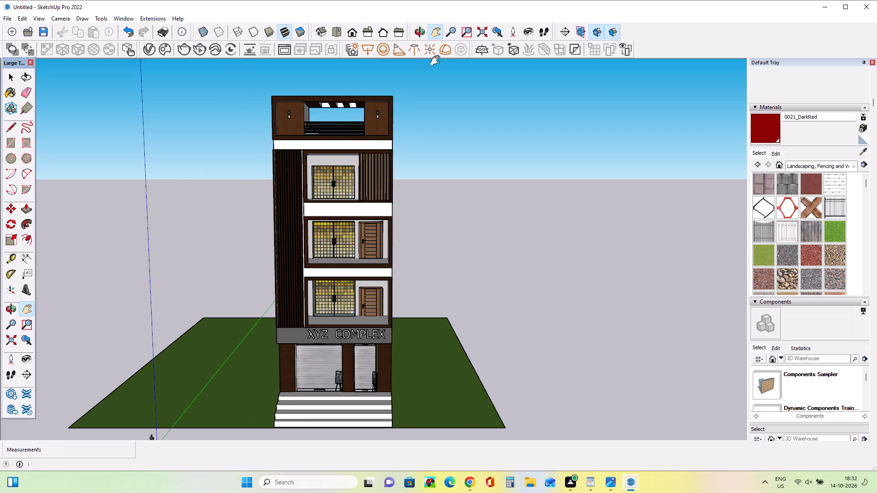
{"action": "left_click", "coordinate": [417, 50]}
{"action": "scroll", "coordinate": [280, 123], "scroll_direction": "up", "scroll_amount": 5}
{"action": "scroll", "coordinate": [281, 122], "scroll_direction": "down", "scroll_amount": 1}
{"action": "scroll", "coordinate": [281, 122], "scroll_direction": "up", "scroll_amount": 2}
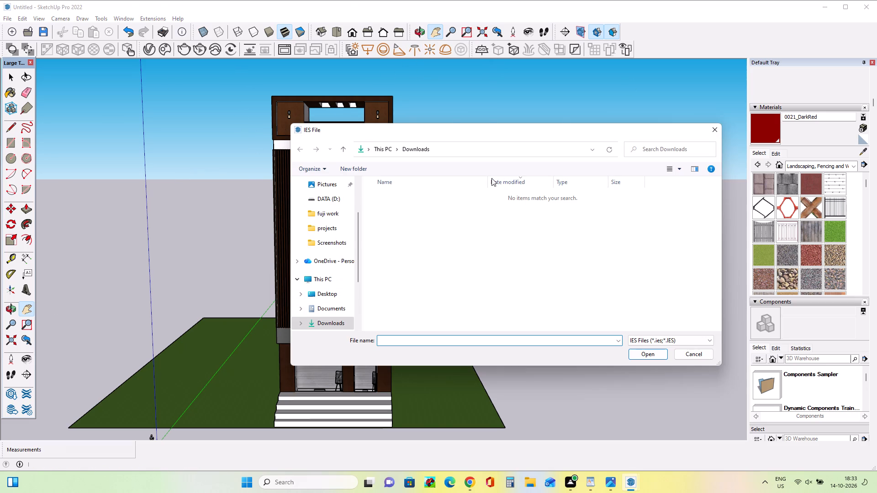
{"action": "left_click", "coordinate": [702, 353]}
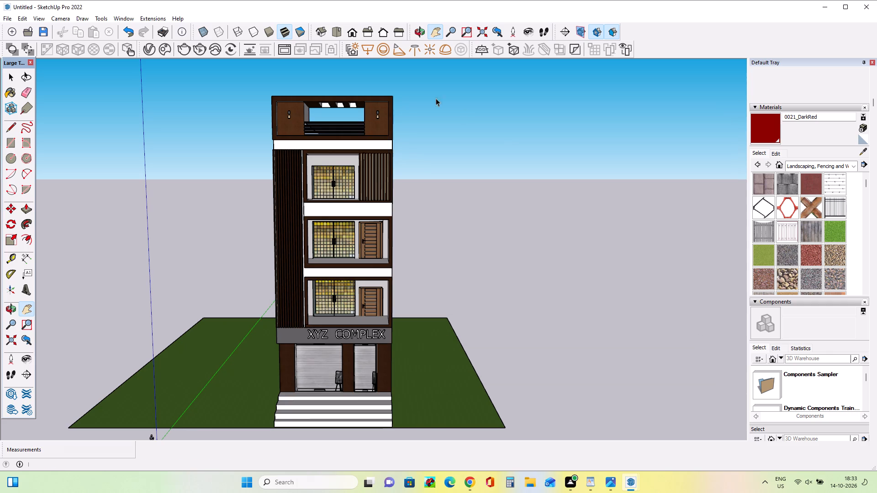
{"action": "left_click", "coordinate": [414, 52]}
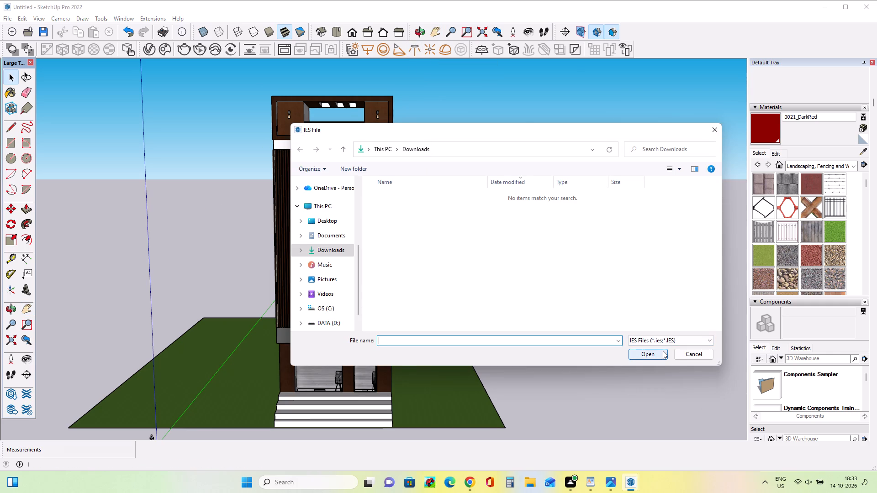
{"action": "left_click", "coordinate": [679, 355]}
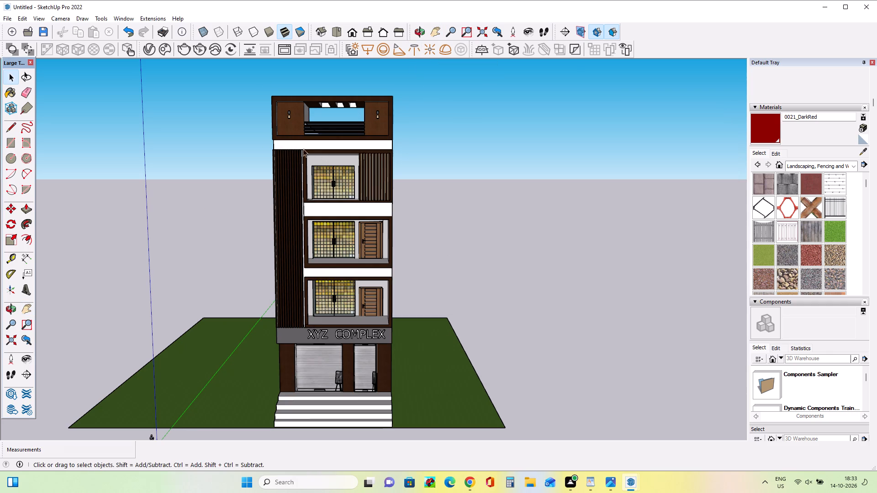
Place a V-Ray spot light just below the wall light on the top floor's left wood panel.
{"action": "scroll", "coordinate": [282, 125], "scroll_direction": "up", "scroll_amount": 14}
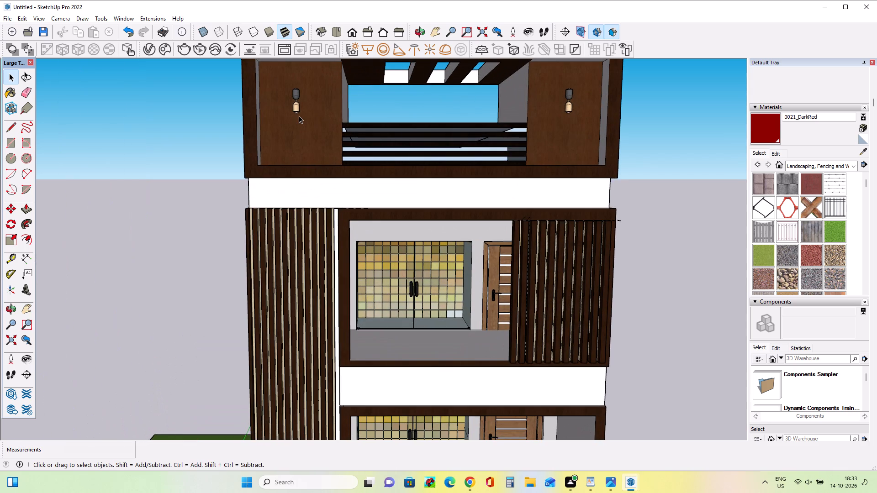
{"action": "left_click", "coordinate": [299, 113]}
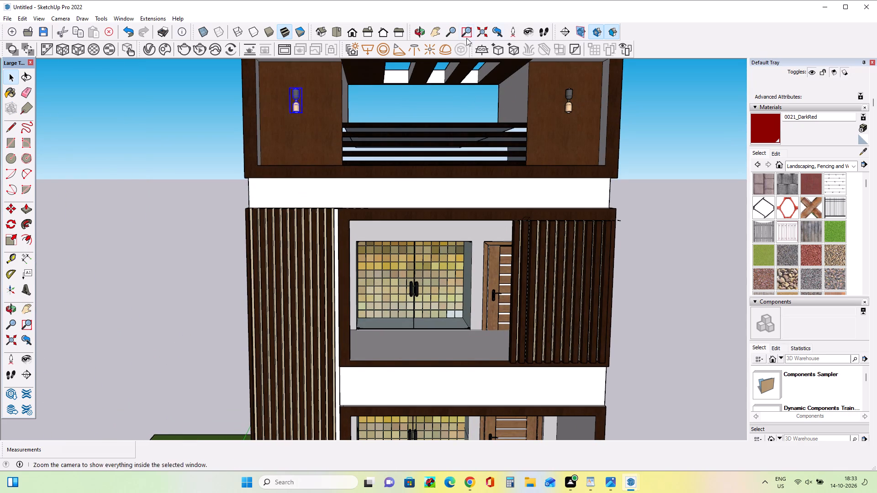
{"action": "left_click", "coordinate": [397, 52]}
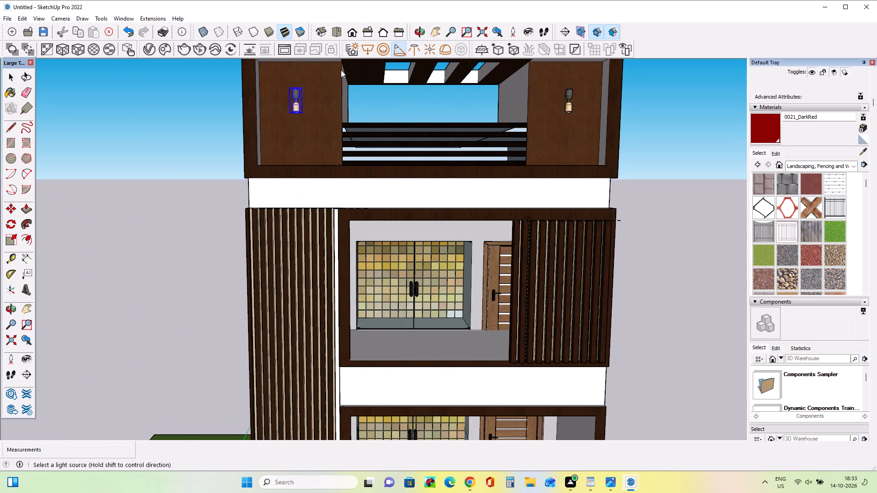
{"action": "left_click", "coordinate": [289, 108]}
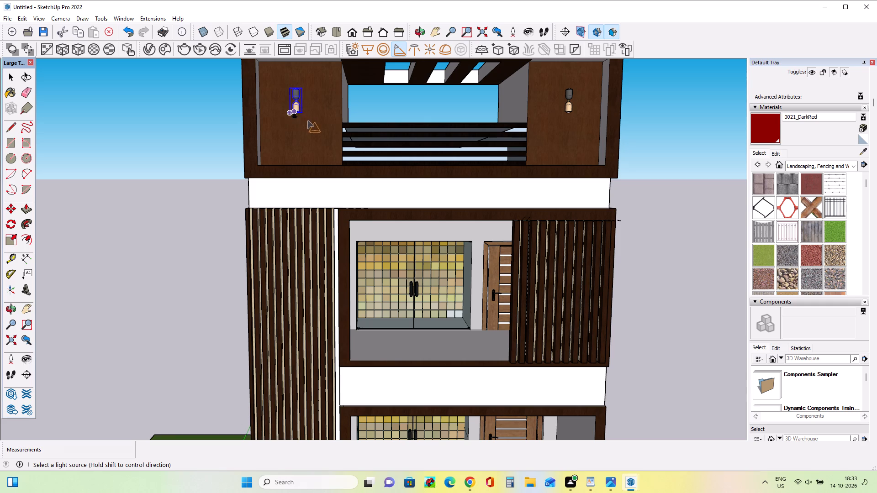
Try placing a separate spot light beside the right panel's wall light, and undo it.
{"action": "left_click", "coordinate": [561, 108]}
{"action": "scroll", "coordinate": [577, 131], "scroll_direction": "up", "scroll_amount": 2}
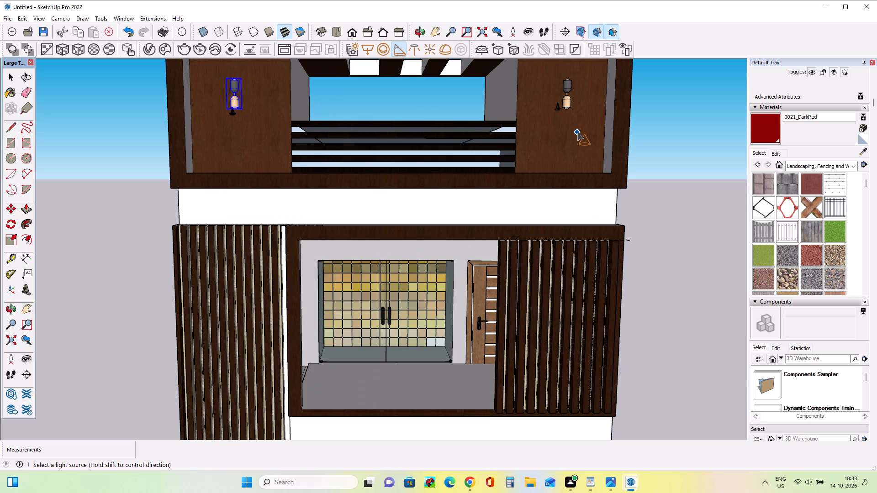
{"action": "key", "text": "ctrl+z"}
Move the left spot light about 3 13/16" sideways so it sits centred under the left wall light's lower bulb.
{"action": "scroll", "coordinate": [233, 127], "scroll_direction": "up", "scroll_amount": 5}
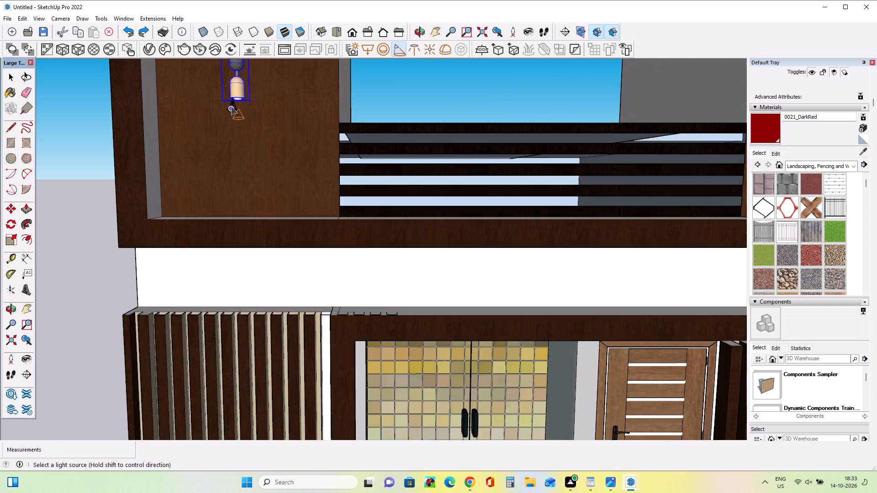
{"action": "scroll", "coordinate": [231, 107], "scroll_direction": "up", "scroll_amount": 5}
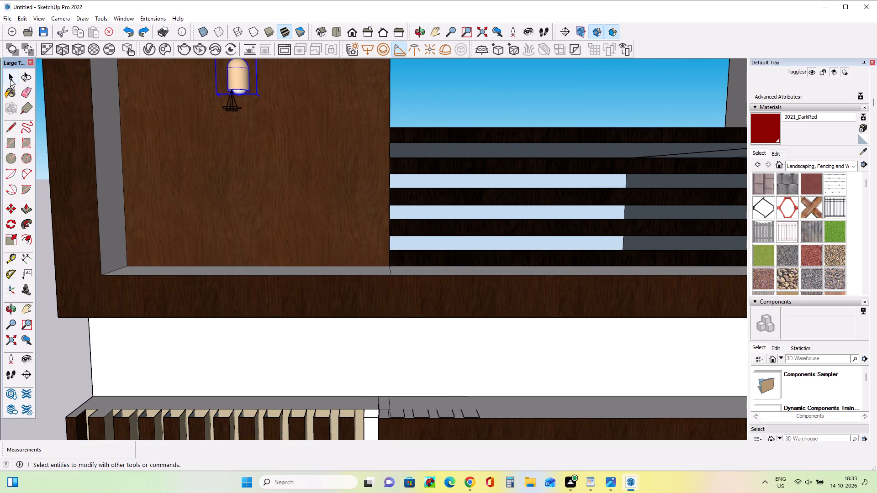
{"action": "left_click", "coordinate": [11, 79]}
{"action": "left_click", "coordinate": [232, 109]}
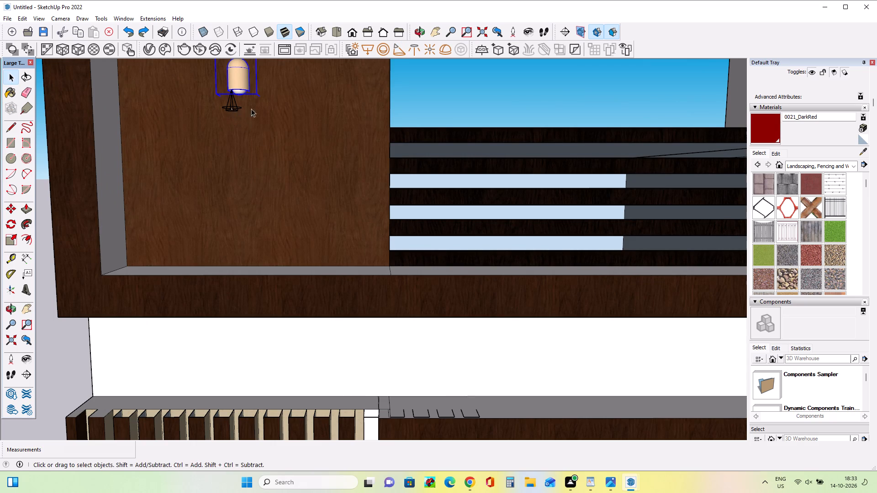
{"action": "left_click", "coordinate": [13, 211]}
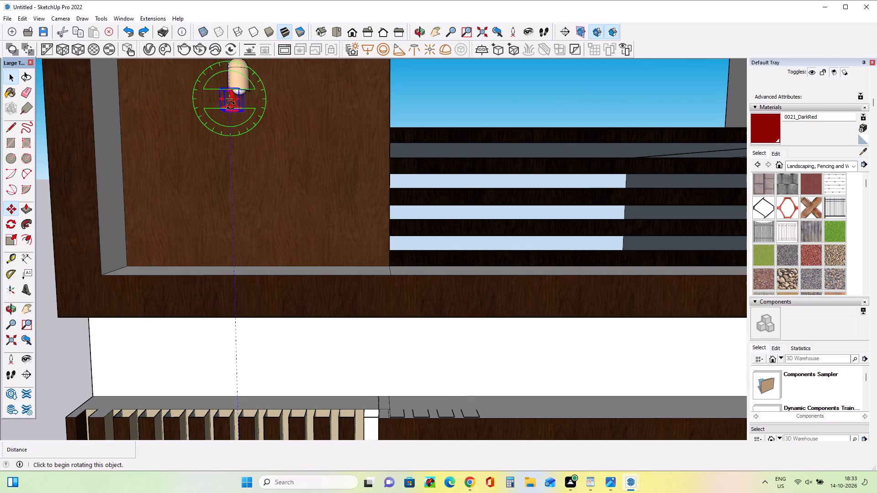
{"action": "left_click", "coordinate": [235, 111]}
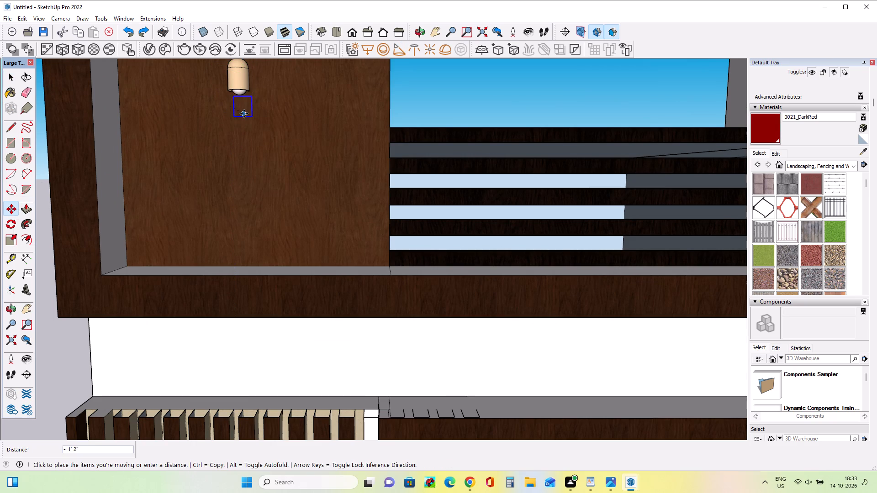
{"action": "left_click", "coordinate": [238, 110]}
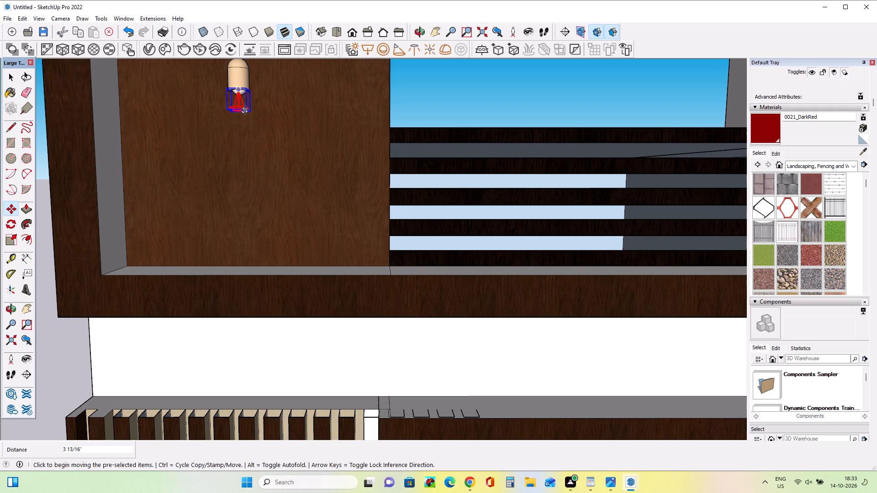
Copy the left spot light about 41' 1 3/8" straight across to below the wall light on the top floor's right wood panel.
{"action": "left_click", "coordinate": [245, 108]}
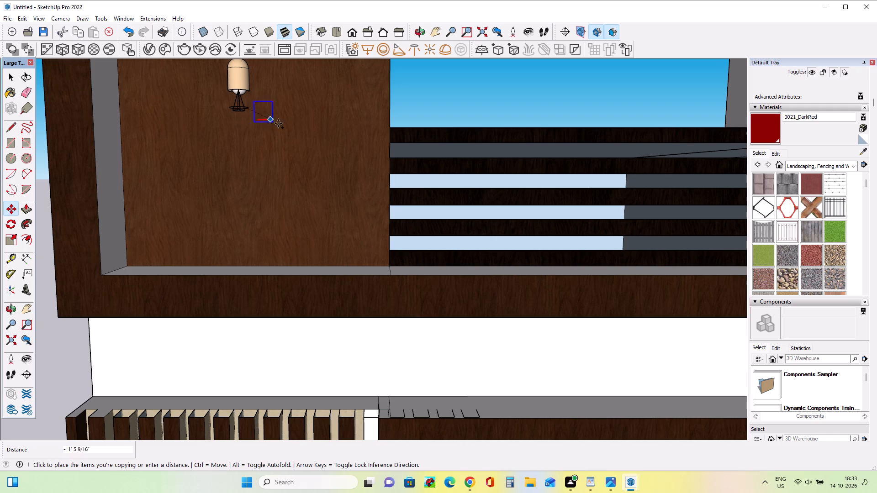
{"action": "scroll", "coordinate": [280, 131], "scroll_direction": "down", "scroll_amount": 16}
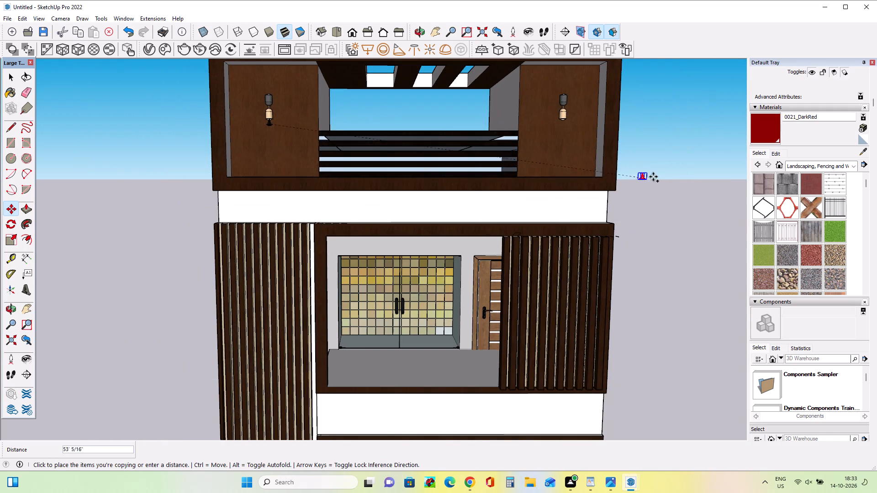
{"action": "scroll", "coordinate": [569, 126], "scroll_direction": "up", "scroll_amount": 5}
{"action": "scroll", "coordinate": [567, 126], "scroll_direction": "down", "scroll_amount": 1}
{"action": "scroll", "coordinate": [567, 126], "scroll_direction": "up", "scroll_amount": 5}
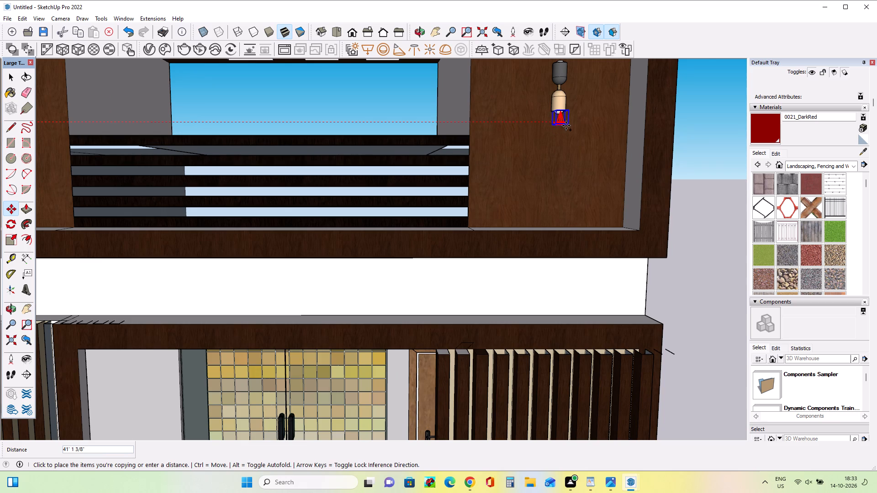
{"action": "left_click", "coordinate": [566, 126]}
Move the right spot light about 5 7/16" so it sits centred under the right wall light's lower bulb.
{"action": "scroll", "coordinate": [561, 130], "scroll_direction": "up", "scroll_amount": 11}
{"action": "left_click", "coordinate": [558, 111]}
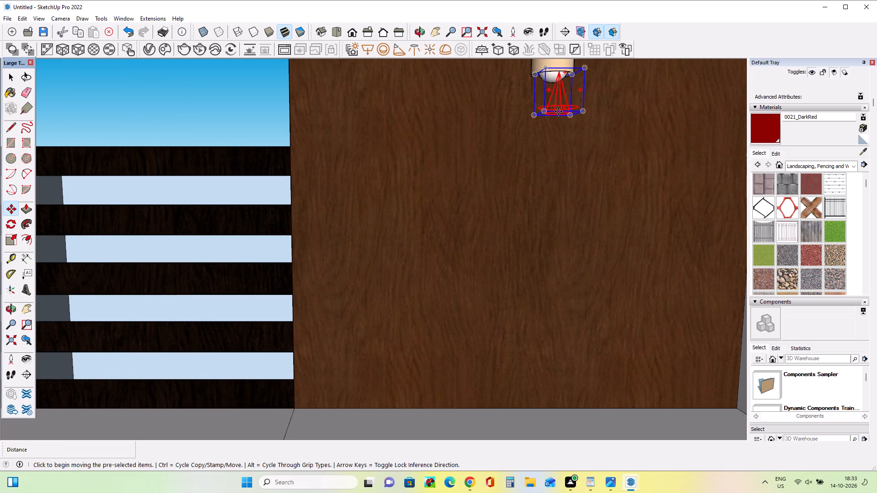
{"action": "scroll", "coordinate": [558, 111], "scroll_direction": "up", "scroll_amount": 1}
{"action": "left_click", "coordinate": [552, 119]}
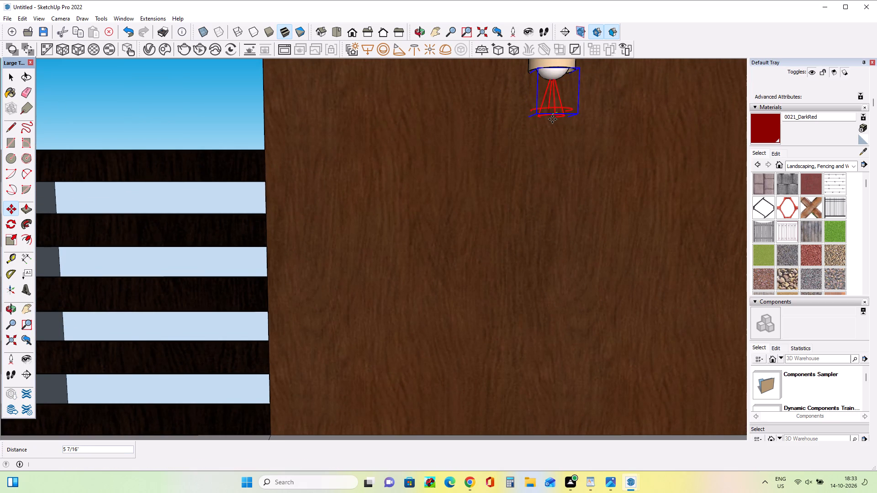
Copy the right panel's spot light down about 104' 6 11/16" to just above the X of the XYZ COMPLEX sign.
{"action": "scroll", "coordinate": [551, 152], "scroll_direction": "down", "scroll_amount": 19}
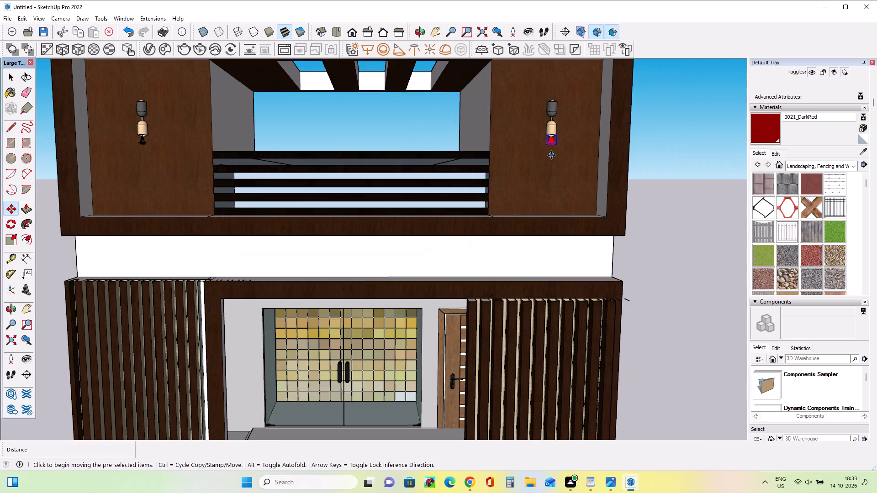
{"action": "scroll", "coordinate": [551, 155], "scroll_direction": "down", "scroll_amount": 8}
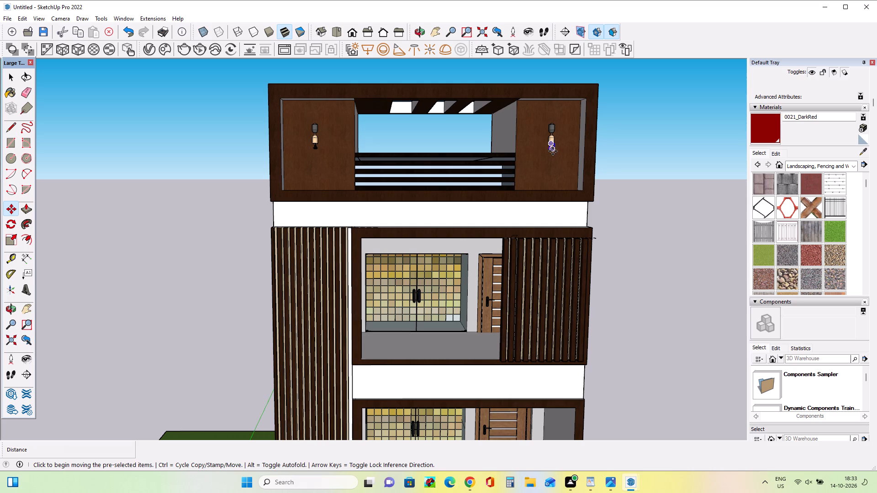
{"action": "left_click", "coordinate": [553, 151]}
{"action": "scroll", "coordinate": [428, 262], "scroll_direction": "down", "scroll_amount": 4}
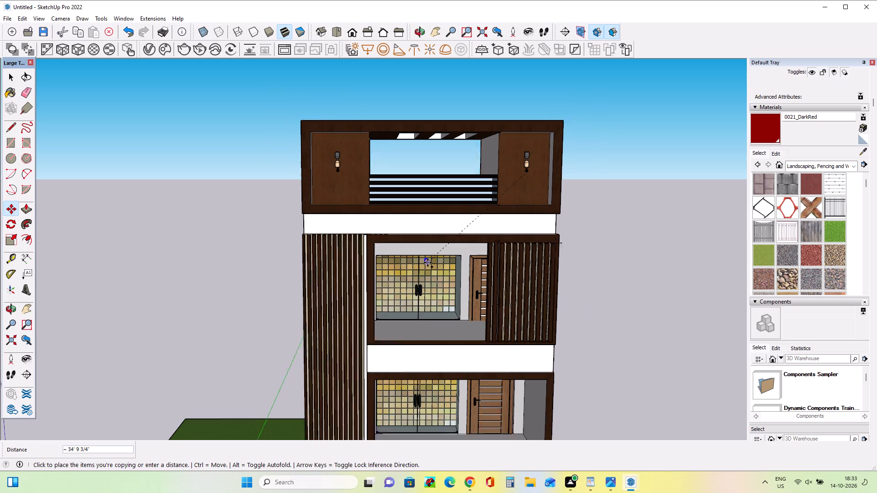
{"action": "scroll", "coordinate": [428, 262], "scroll_direction": "down", "scroll_amount": 11}
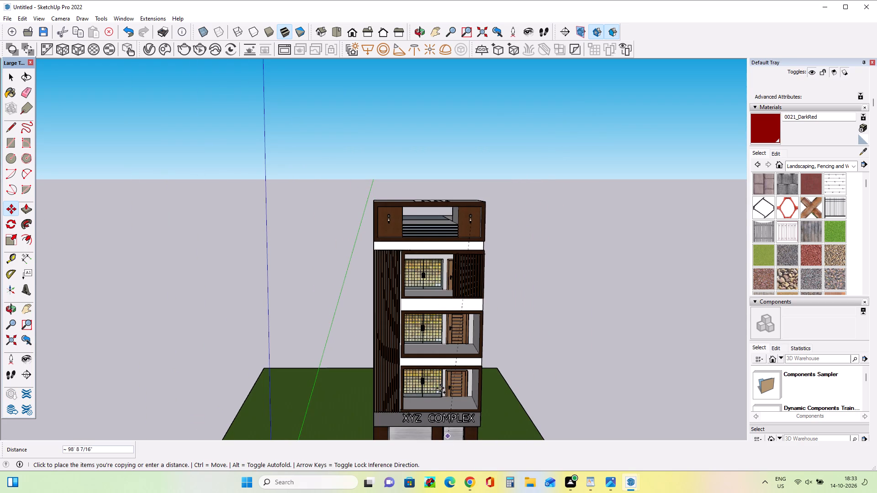
{"action": "scroll", "coordinate": [398, 432], "scroll_direction": "up", "scroll_amount": 16}
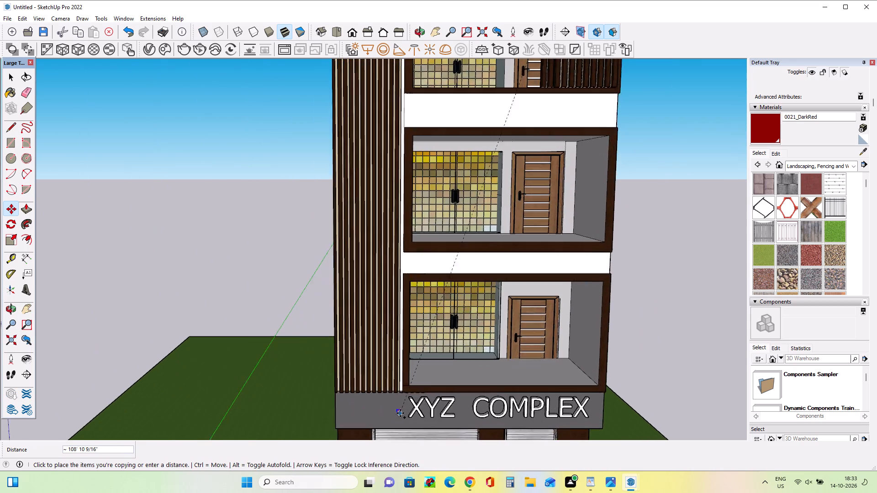
{"action": "scroll", "coordinate": [400, 413], "scroll_direction": "up", "scroll_amount": 12}
{"action": "scroll", "coordinate": [430, 381], "scroll_direction": "up", "scroll_amount": 2}
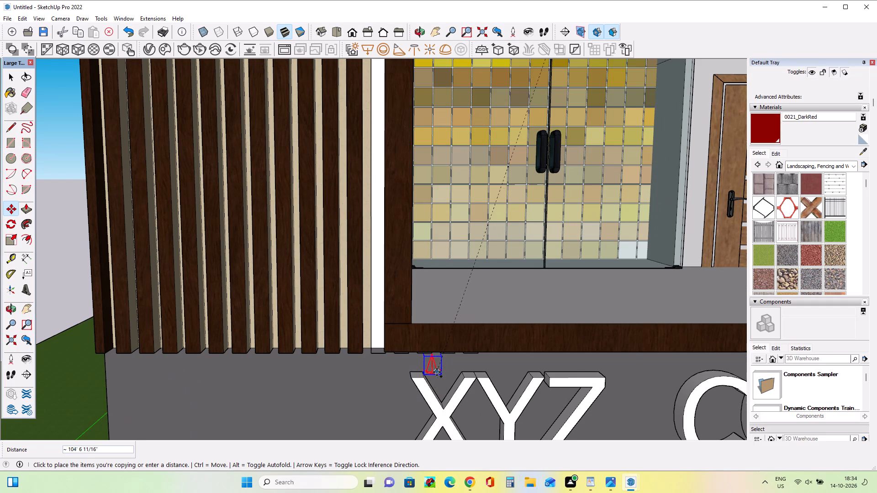
{"action": "left_click", "coordinate": [437, 372]}
Copy the sign's spot light about 10' 5 1/2" sideways, above the gap between XYZ and COMPLEX.
{"action": "left_click", "coordinate": [438, 376]}
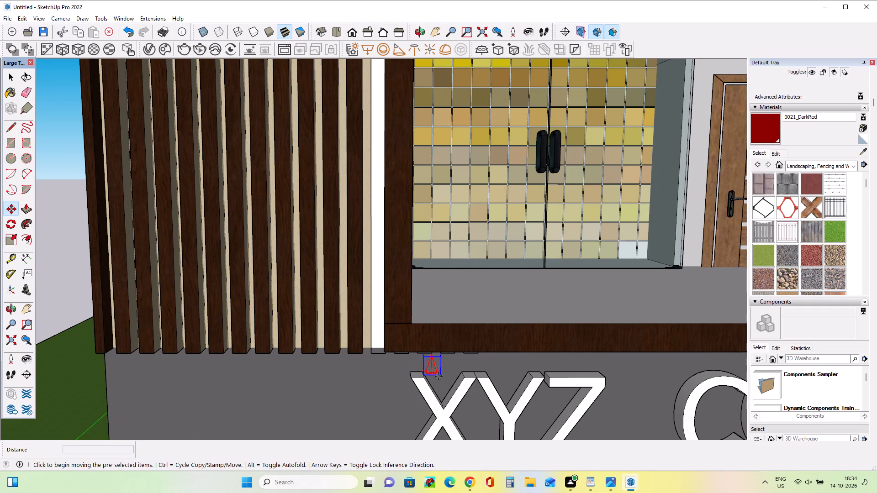
{"action": "scroll", "coordinate": [500, 383], "scroll_direction": "down", "scroll_amount": 11}
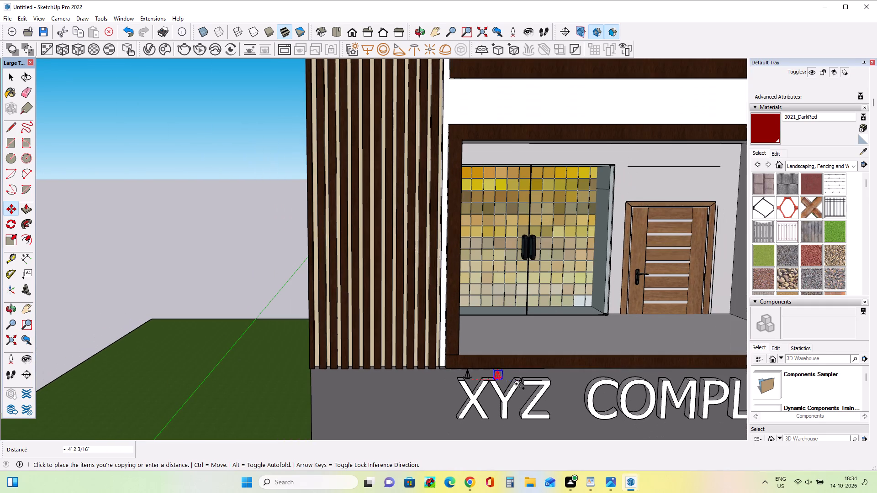
{"action": "left_click", "coordinate": [574, 380]}
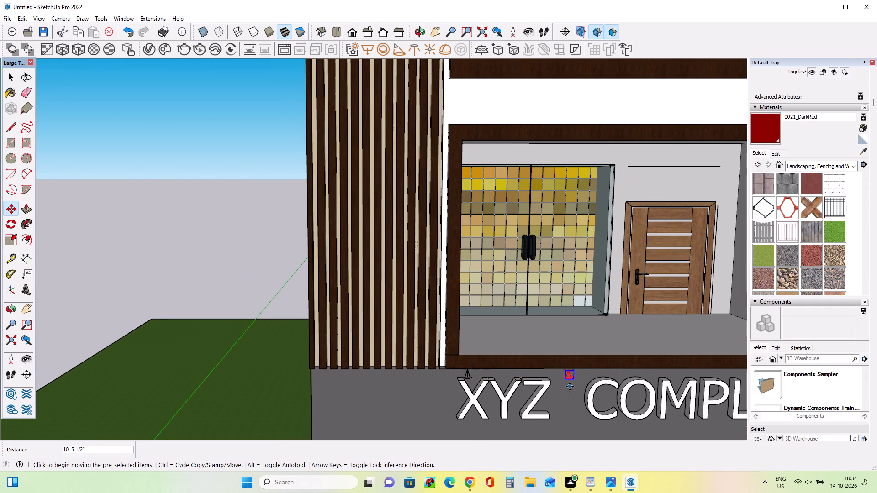
Add two more spot light copies along the sign, about 11' 2 3/4" on above the M and another 7' 5 7/8" on above the L.
{"action": "scroll", "coordinate": [570, 387], "scroll_direction": "down", "scroll_amount": 8}
{"action": "scroll", "coordinate": [586, 396], "scroll_direction": "up", "scroll_amount": 4}
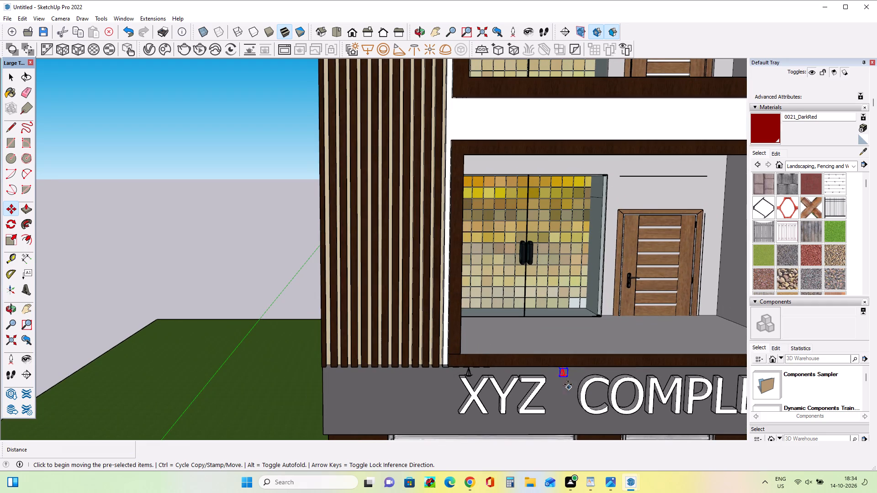
{"action": "left_click", "coordinate": [23, 308]}
{"action": "left_click_drag", "start_coordinate": [134, 299], "coordinate": [32, 244]}
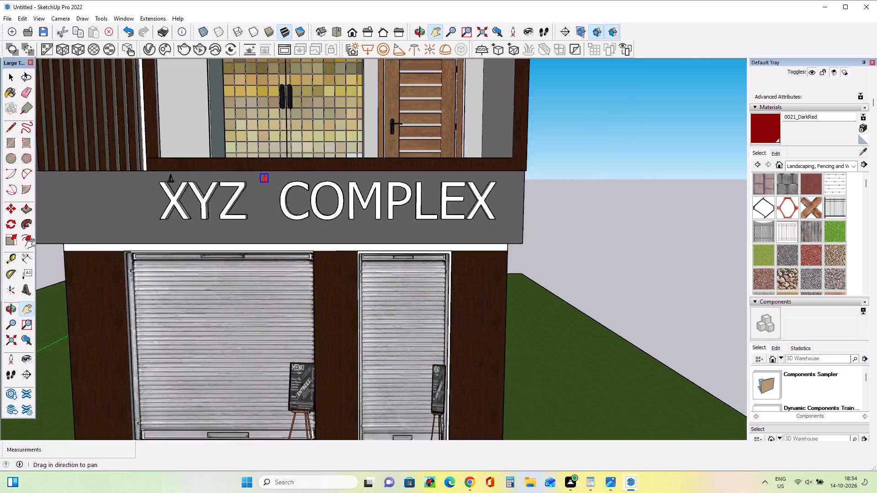
{"action": "left_click_drag", "start_coordinate": [32, 244], "coordinate": [76, 294]}
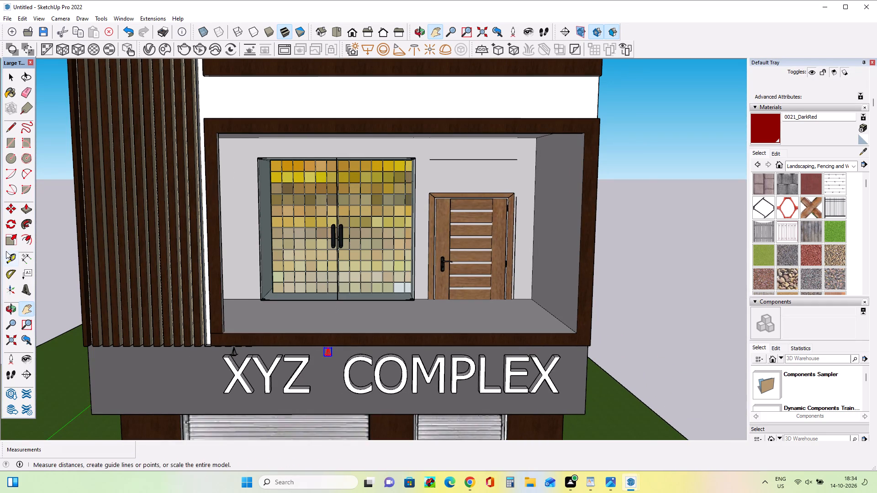
{"action": "left_click", "coordinate": [9, 205]}
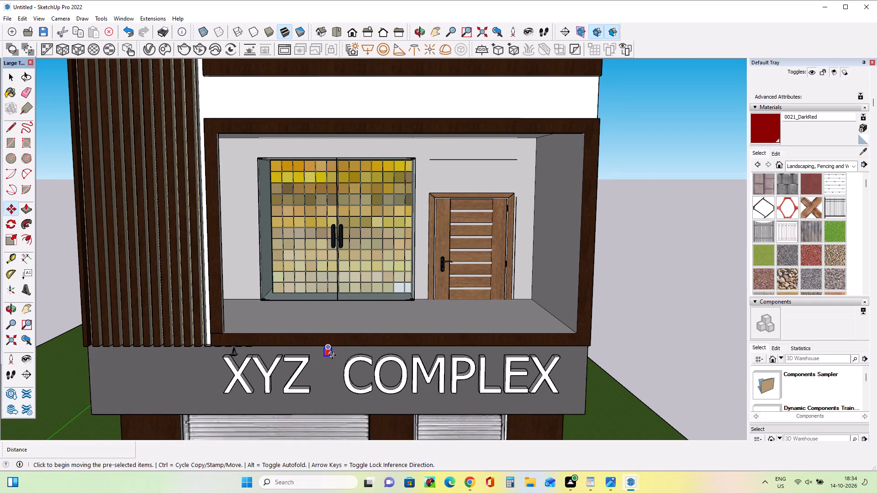
{"action": "left_click", "coordinate": [332, 355]}
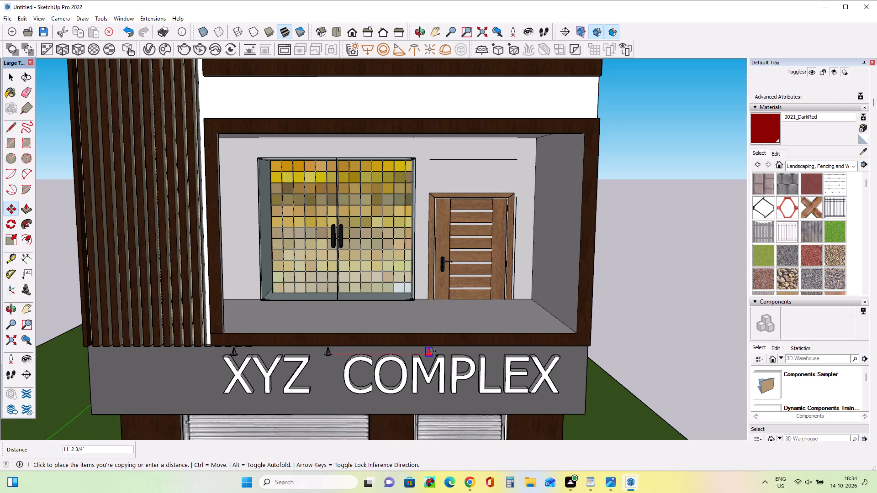
{"action": "left_click", "coordinate": [433, 351]}
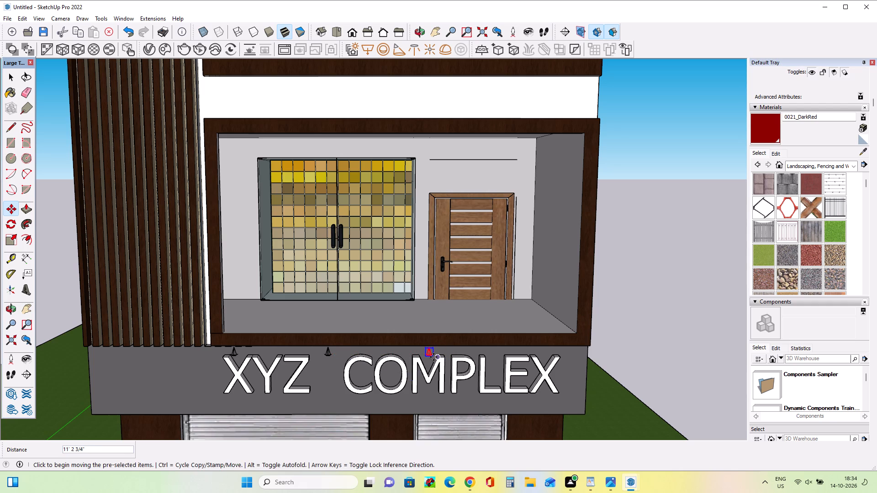
{"action": "left_click", "coordinate": [433, 357]}
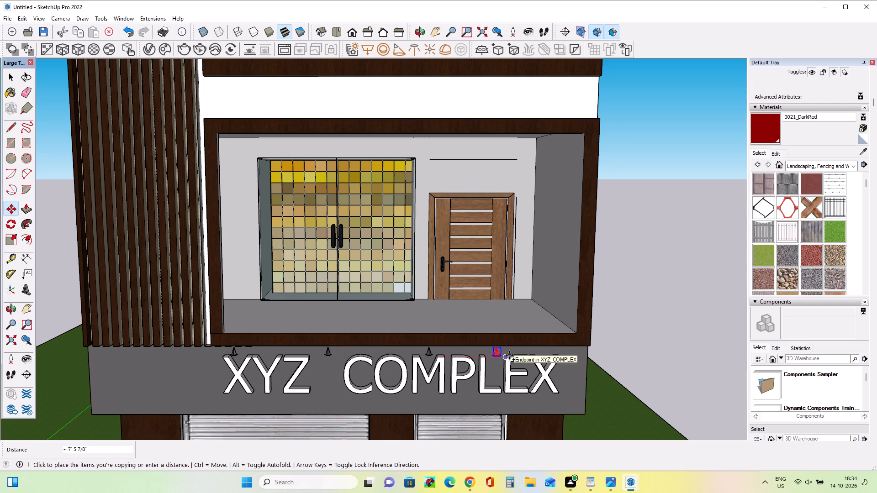
{"action": "left_click", "coordinate": [509, 355]}
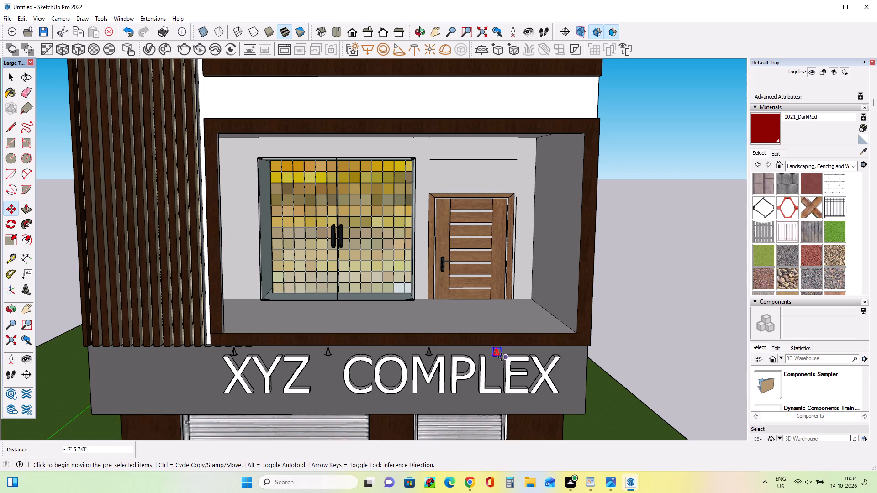
Frame the whole front facade with its lawn and steps, and render it with V-Ray.
{"action": "scroll", "coordinate": [507, 370], "scroll_direction": "down", "scroll_amount": 13}
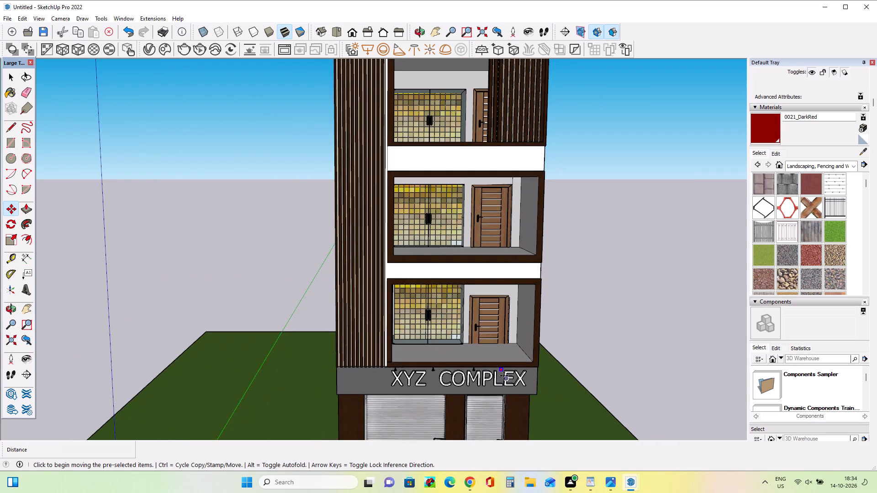
{"action": "scroll", "coordinate": [504, 376], "scroll_direction": "down", "scroll_amount": 11}
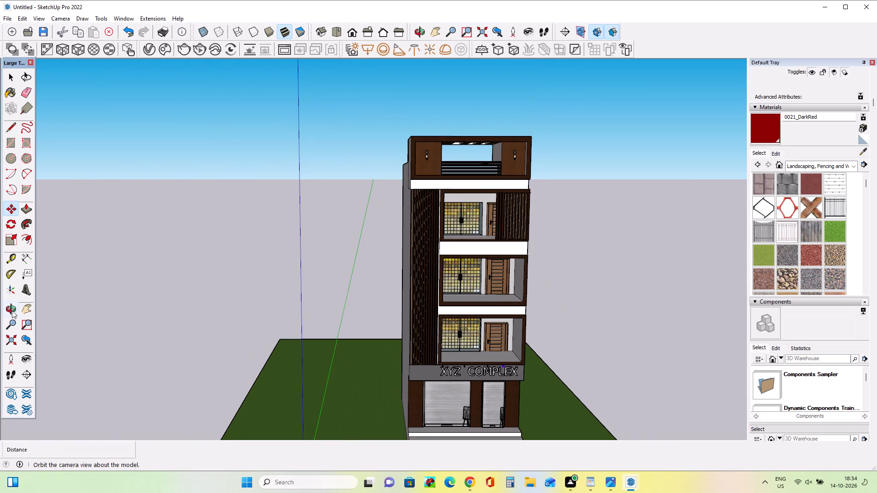
{"action": "left_click", "coordinate": [22, 309]}
{"action": "left_click_drag", "start_coordinate": [214, 304], "coordinate": [180, 277]}
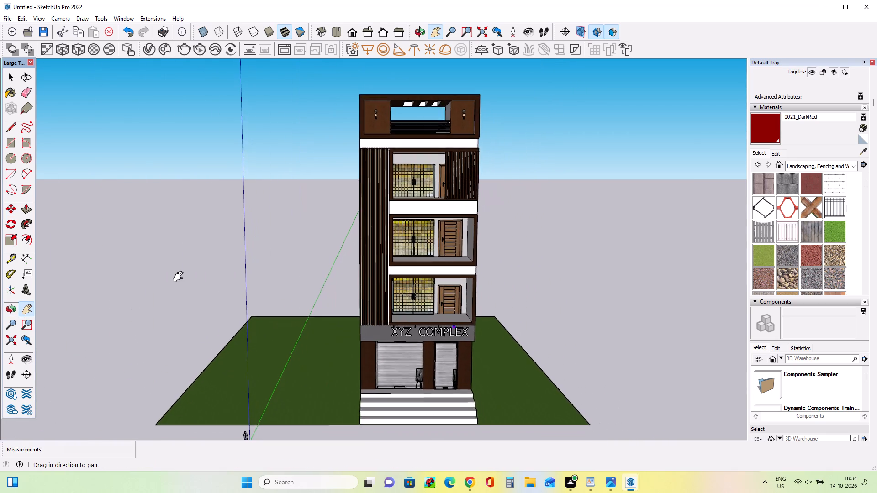
{"action": "left_click_drag", "start_coordinate": [180, 277], "coordinate": [180, 276]}
{"action": "middle_click", "coordinate": [376, 285]}
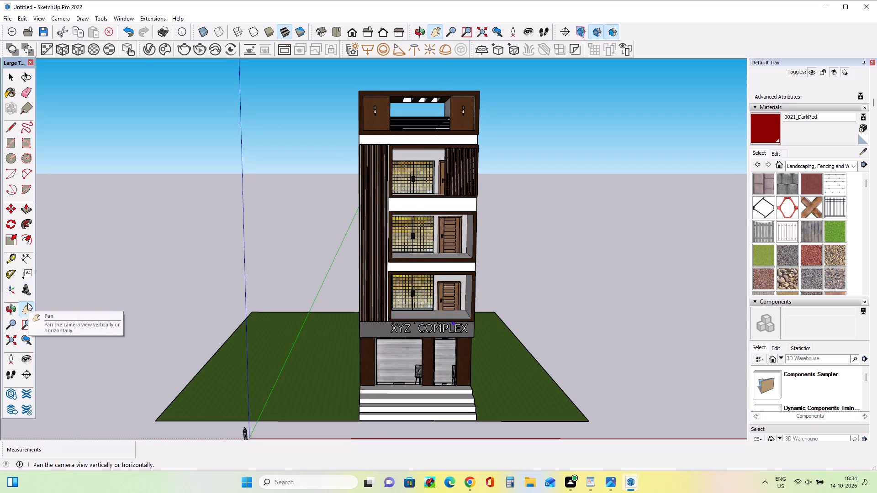
{"action": "left_click_drag", "start_coordinate": [223, 377], "coordinate": [219, 377]}
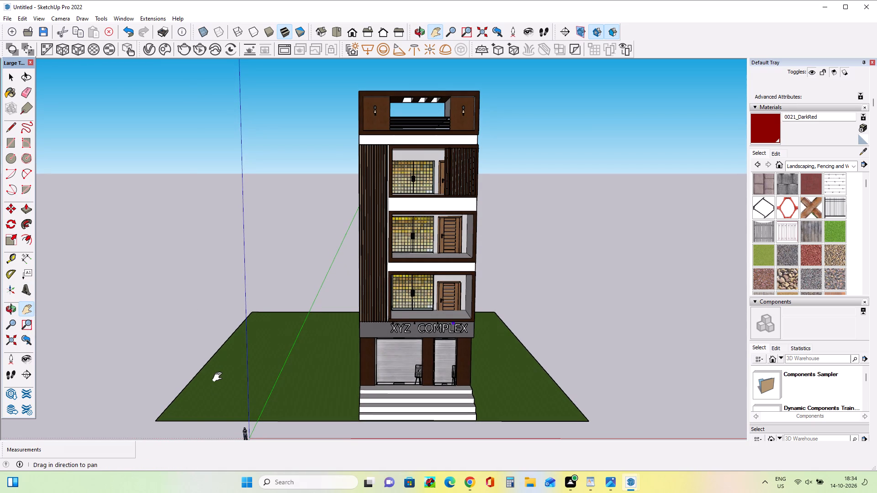
{"action": "left_click_drag", "start_coordinate": [219, 377], "coordinate": [200, 385]}
{"action": "middle_click_drag", "start_coordinate": [453, 307], "coordinate": [453, 307]}
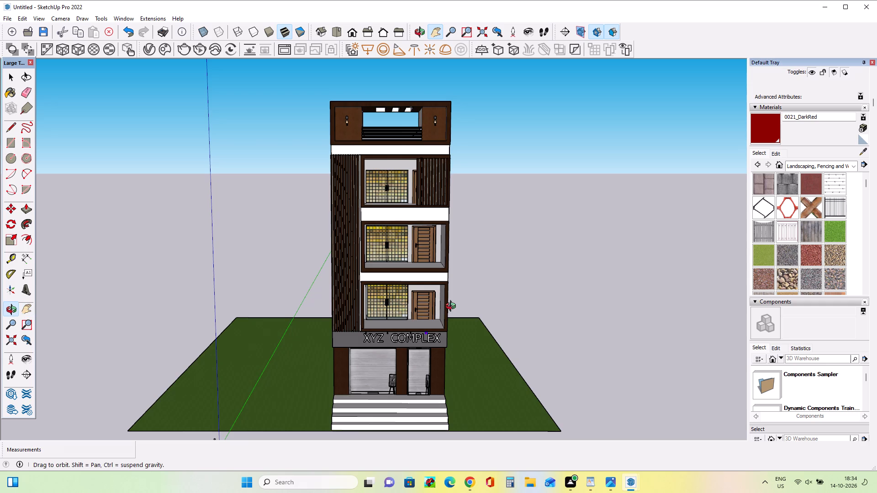
{"action": "middle_click_drag", "start_coordinate": [453, 307], "coordinate": [448, 305]}
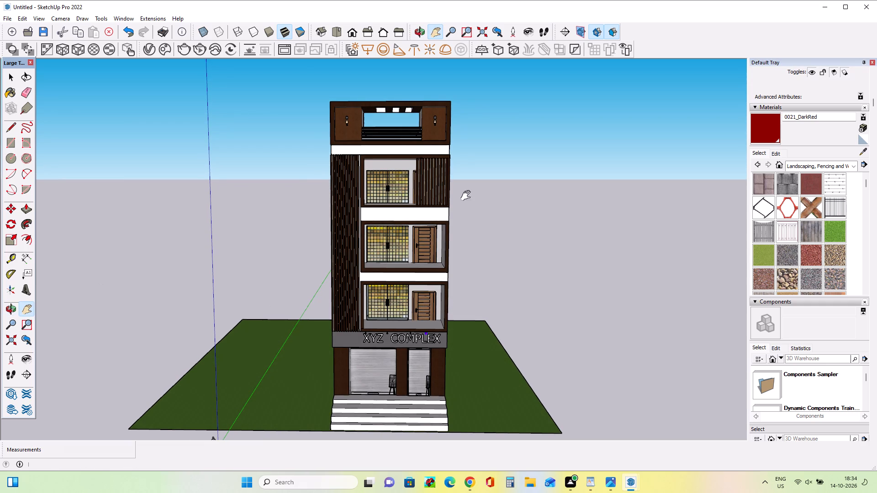
{"action": "left_click", "coordinate": [183, 48]}
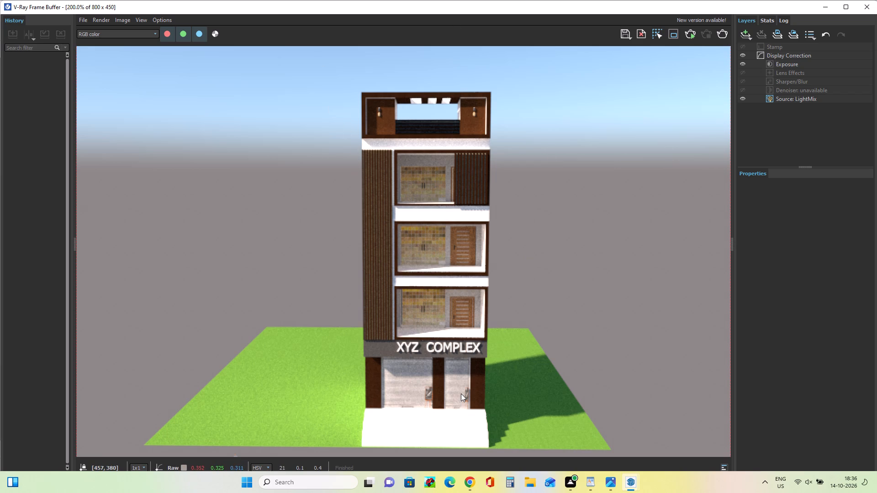
{"action": "scroll", "coordinate": [461, 393], "scroll_direction": "up", "scroll_amount": 1}
{"action": "scroll", "coordinate": [461, 393], "scroll_direction": "down", "scroll_amount": 1}
Switch to Snipping Tool and capture a rectangular snip of the rendered building, from above the roof to the front steps.
{"action": "left_click", "coordinate": [300, 481]}
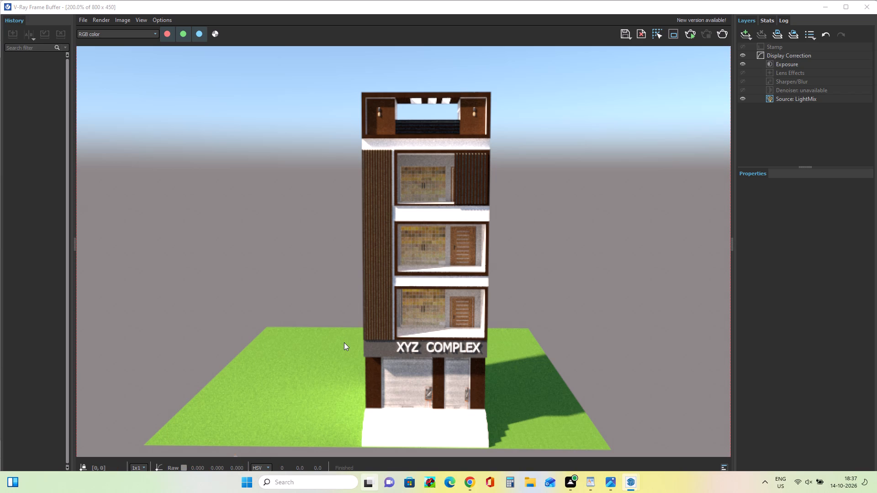
{"action": "left_click", "coordinate": [284, 483]}
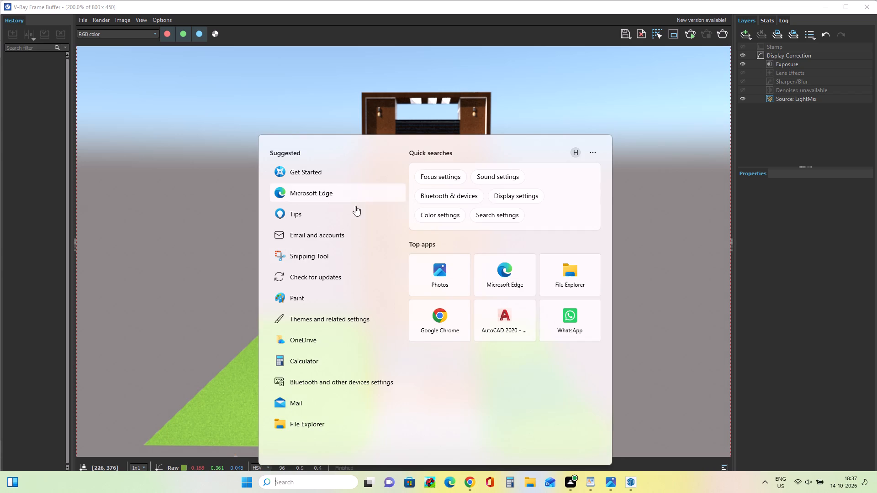
{"action": "left_click", "coordinate": [306, 256]}
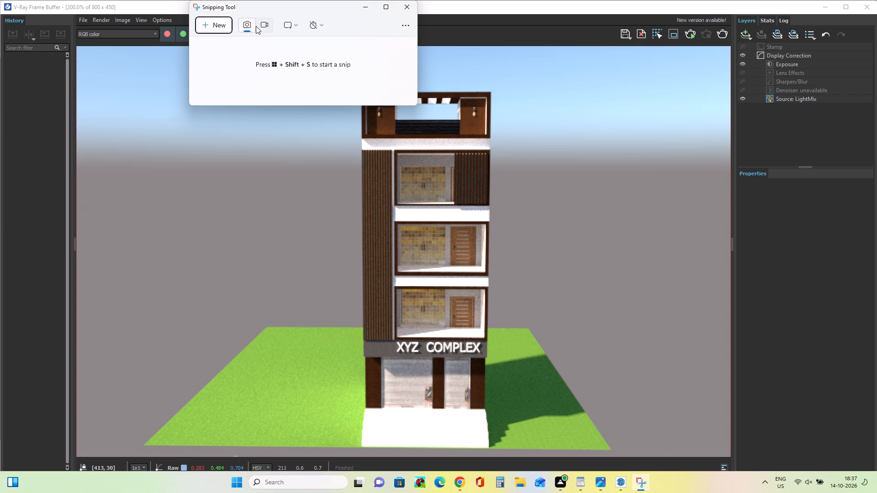
{"action": "left_click", "coordinate": [217, 24]}
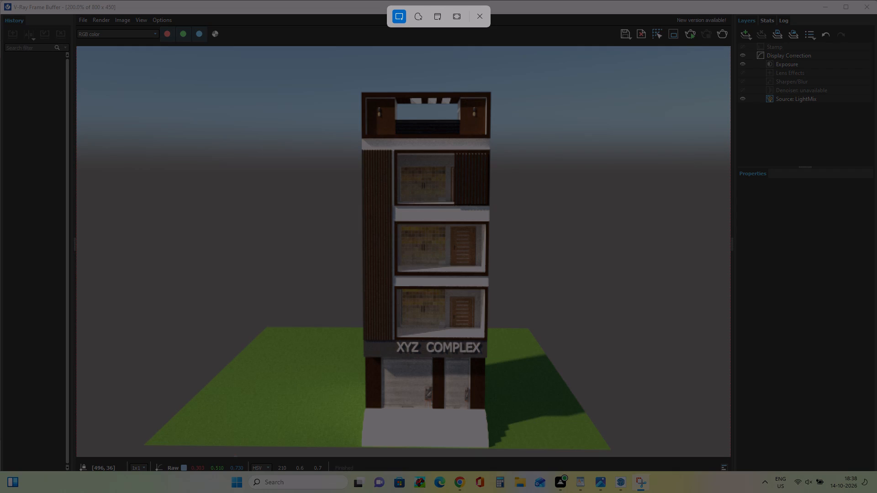
{"action": "left_click_drag", "start_coordinate": [503, 80], "coordinate": [332, 450]}
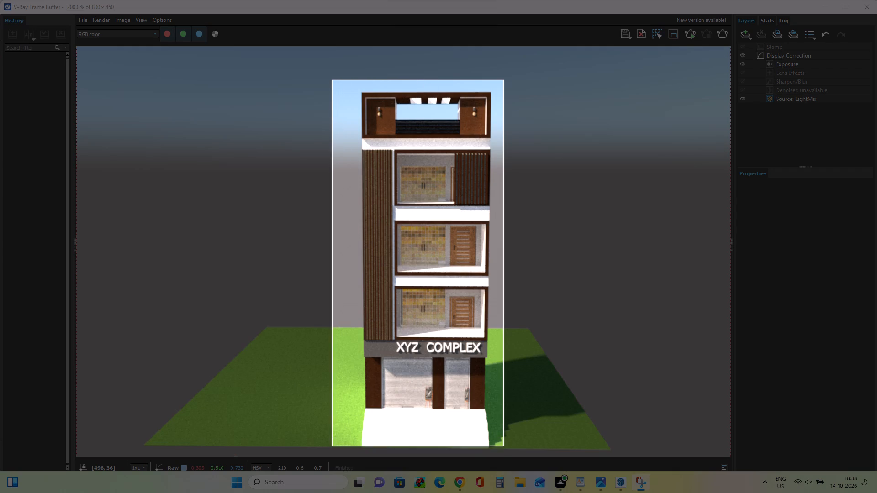
{"action": "left_click_drag", "start_coordinate": [332, 450], "coordinate": [340, 451]}
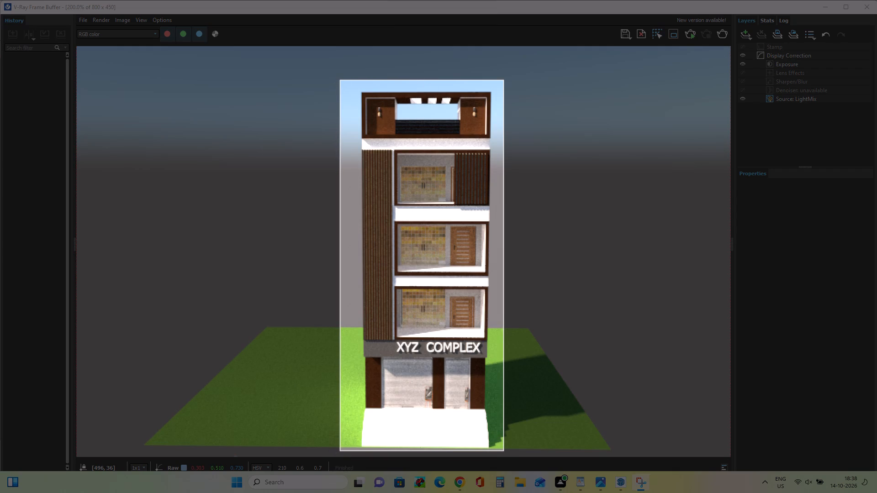
{"action": "left_click_drag", "start_coordinate": [340, 451], "coordinate": [343, 450]}
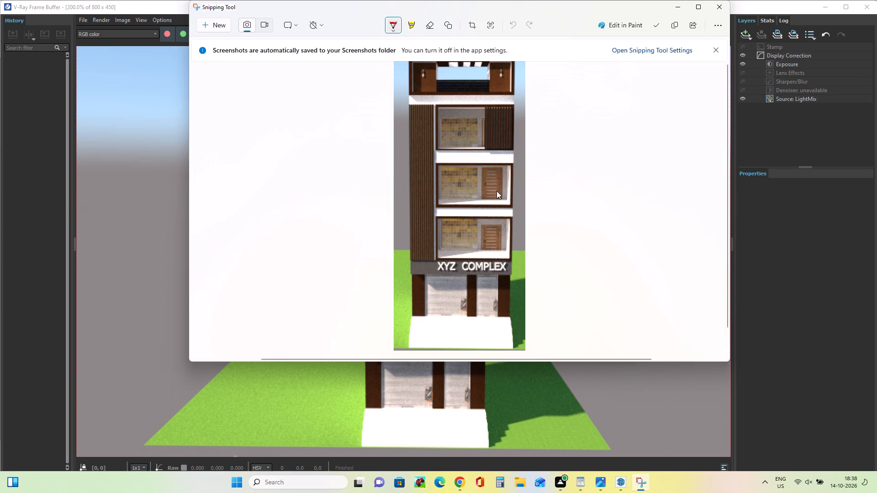
{"action": "left_click", "coordinate": [695, 10]}
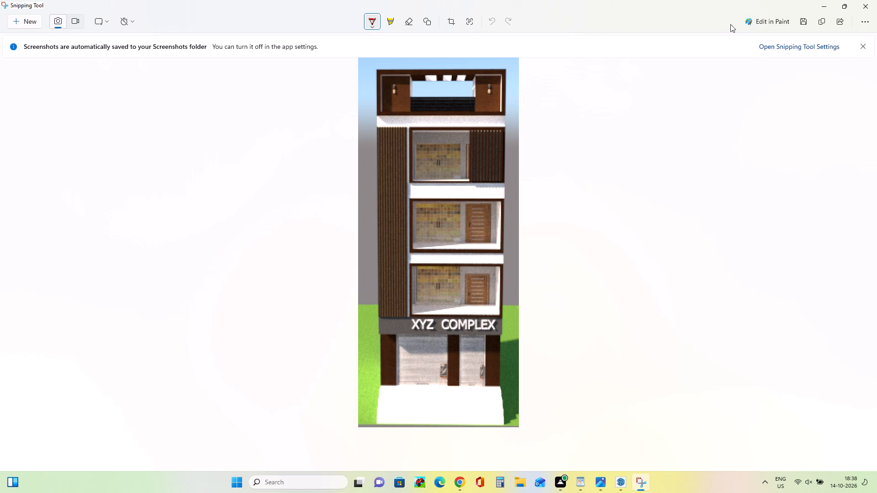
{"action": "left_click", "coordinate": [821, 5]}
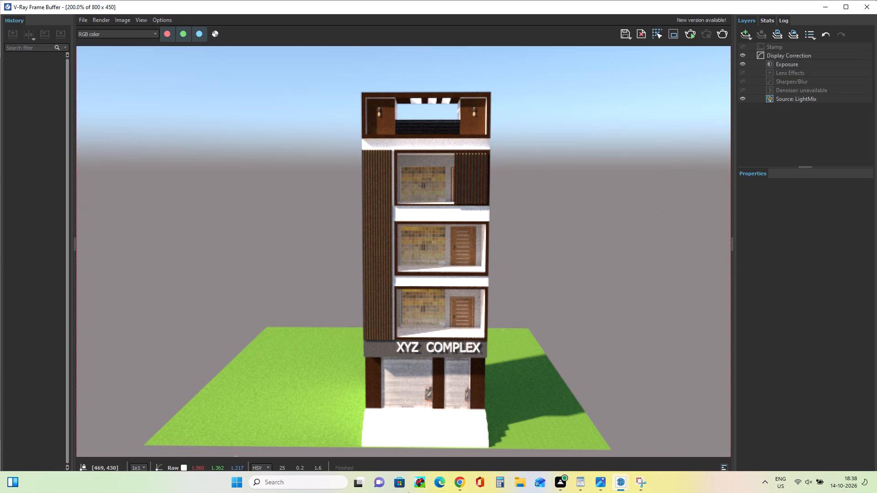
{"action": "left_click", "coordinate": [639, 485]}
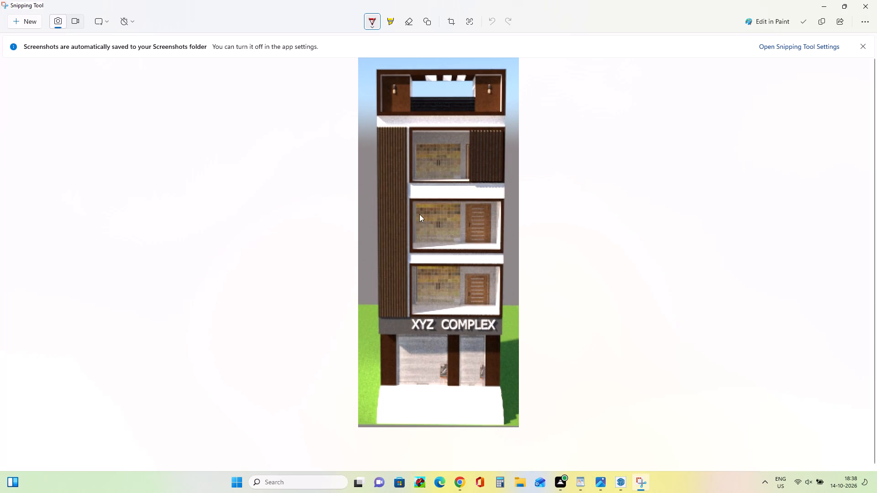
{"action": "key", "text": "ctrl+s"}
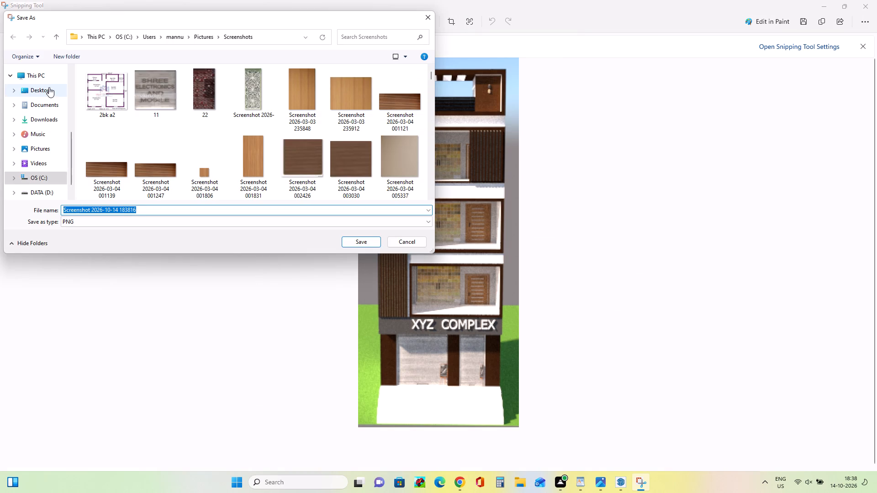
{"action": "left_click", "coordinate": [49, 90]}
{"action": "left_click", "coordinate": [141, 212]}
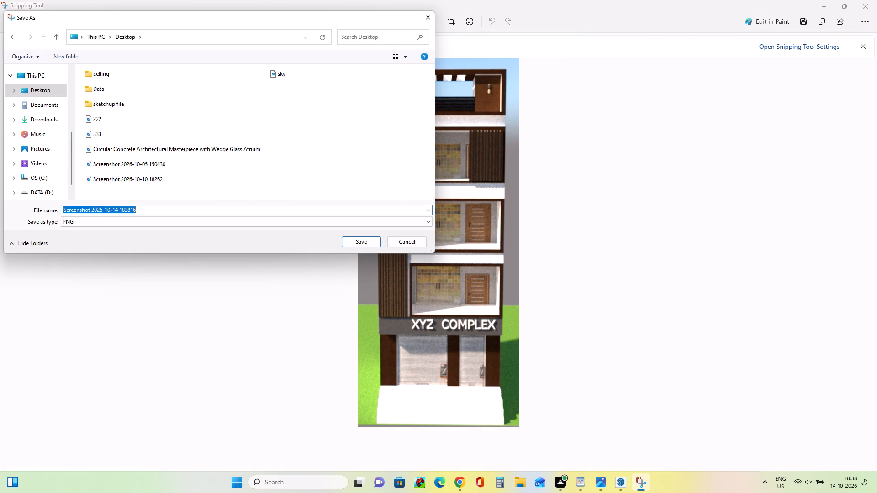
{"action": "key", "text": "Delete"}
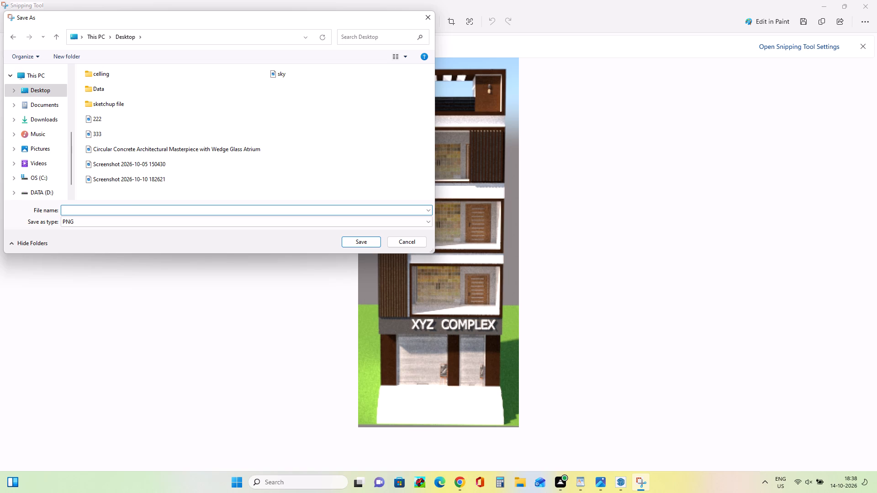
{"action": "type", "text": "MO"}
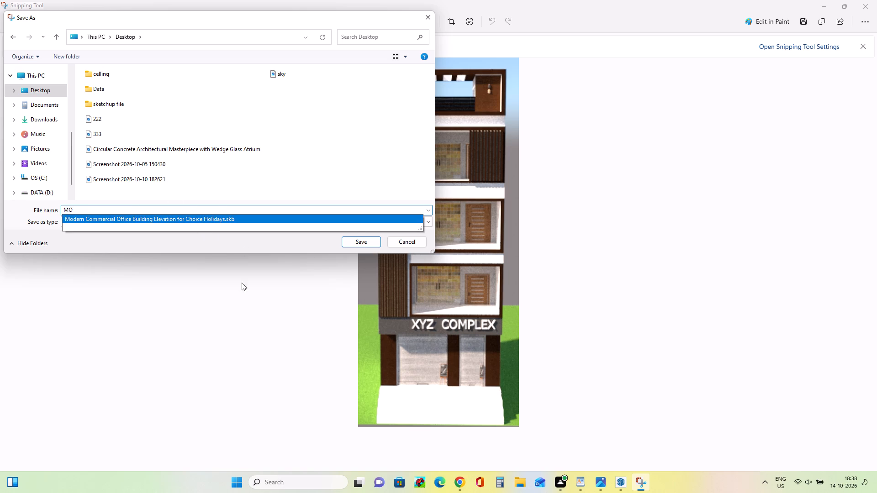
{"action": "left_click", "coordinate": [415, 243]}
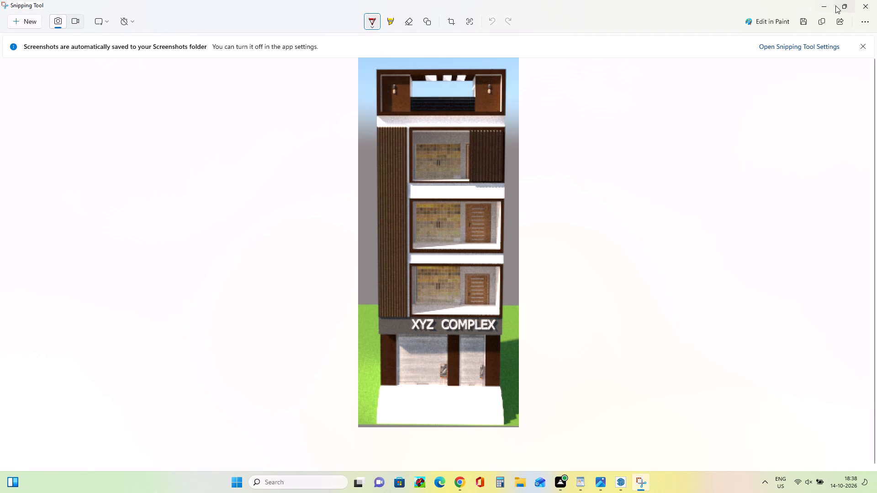
Minimize the snip and the V-Ray render windows to return to the SketchUp model.
{"action": "left_click", "coordinate": [827, 8]}
{"action": "left_click", "coordinate": [820, 2]}
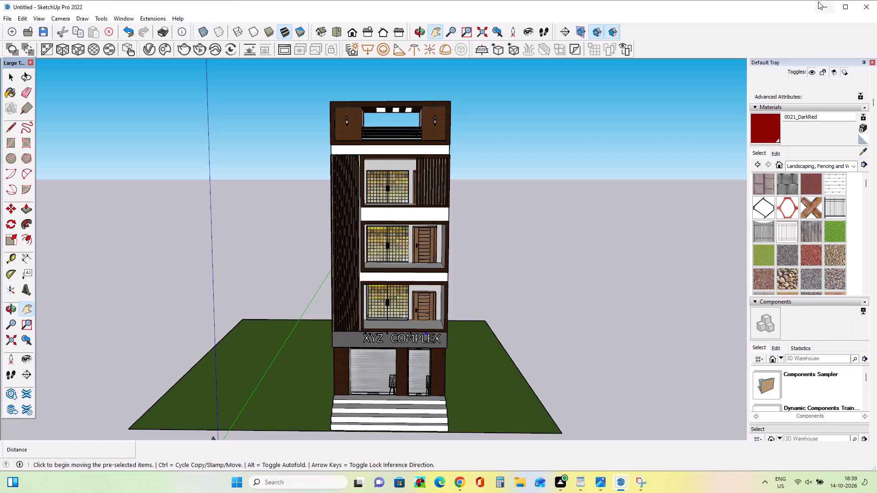
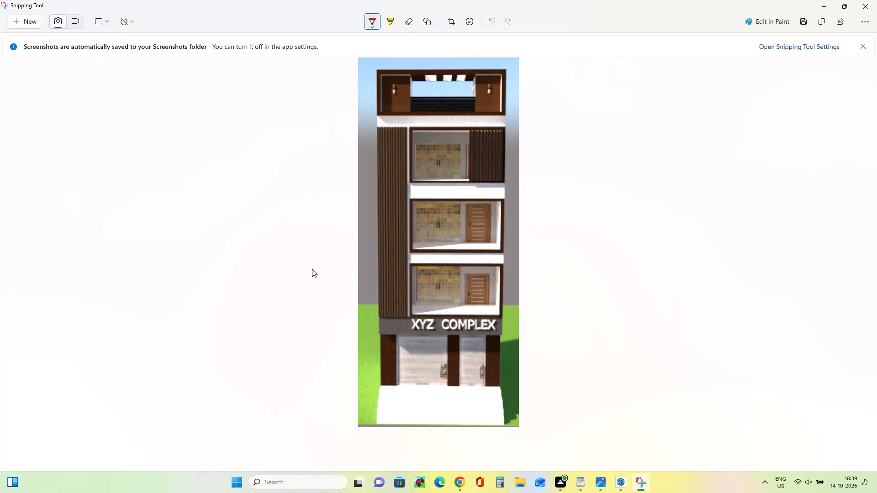
Try to save the snip to the Desktop as "Contemporary Multi-Story Commercial Building Elevation for XYZ Complex.jpg", declining to overwrite the existing file.
{"action": "key", "text": "ctrl+s"}
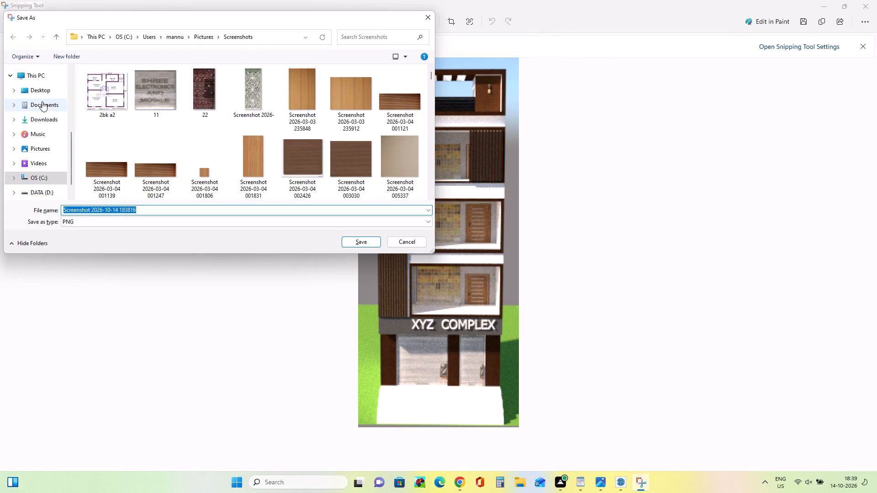
{"action": "left_click", "coordinate": [47, 89]}
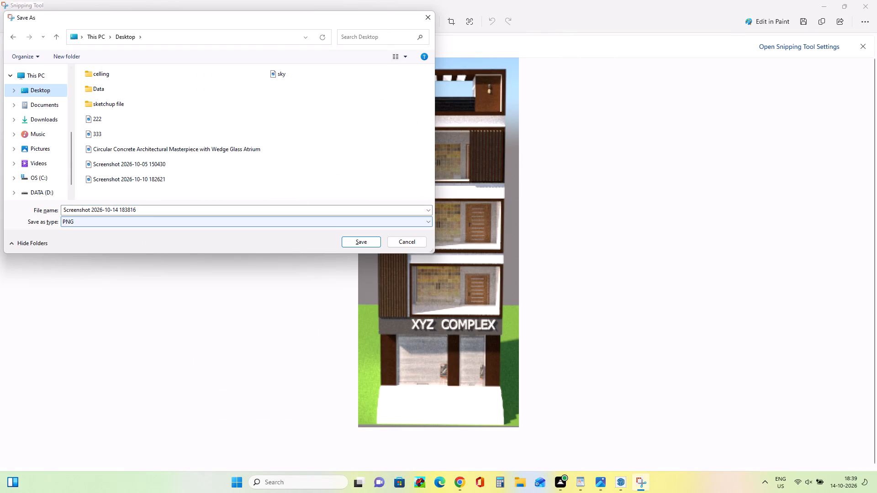
{"action": "left_click", "coordinate": [145, 209]}
{"action": "key", "text": "Delete"}
{"action": "type", "text": "CO"}
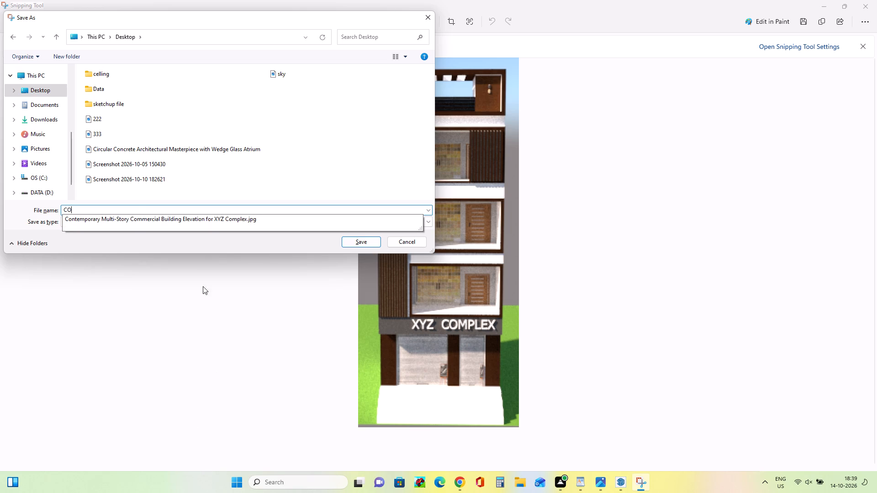
{"action": "left_click", "coordinate": [176, 225]}
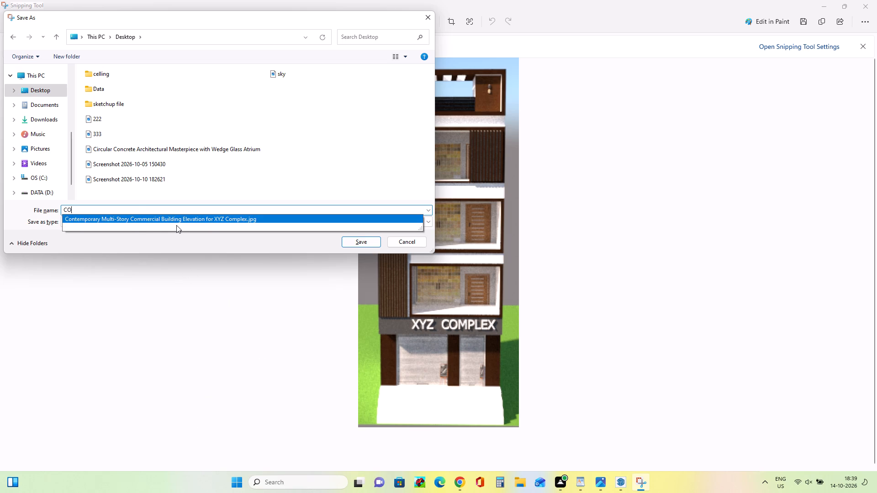
{"action": "left_click", "coordinate": [235, 220]}
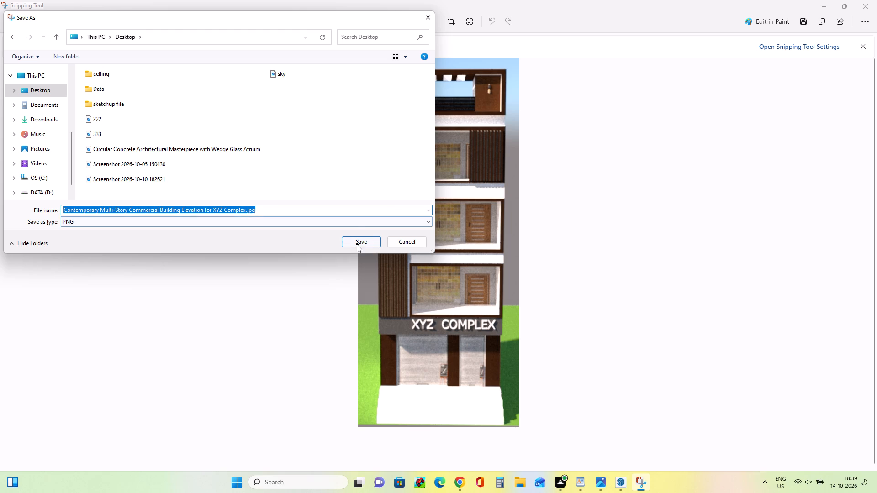
{"action": "left_click", "coordinate": [357, 244]}
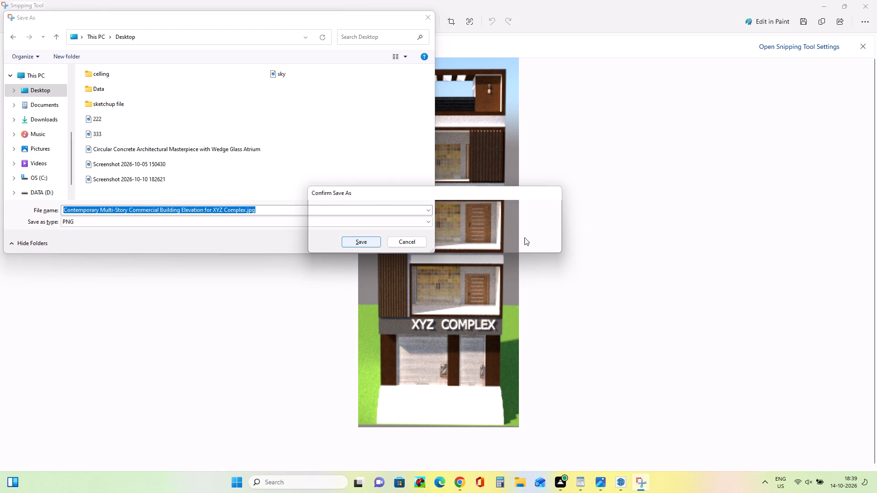
{"action": "left_click", "coordinate": [548, 246]}
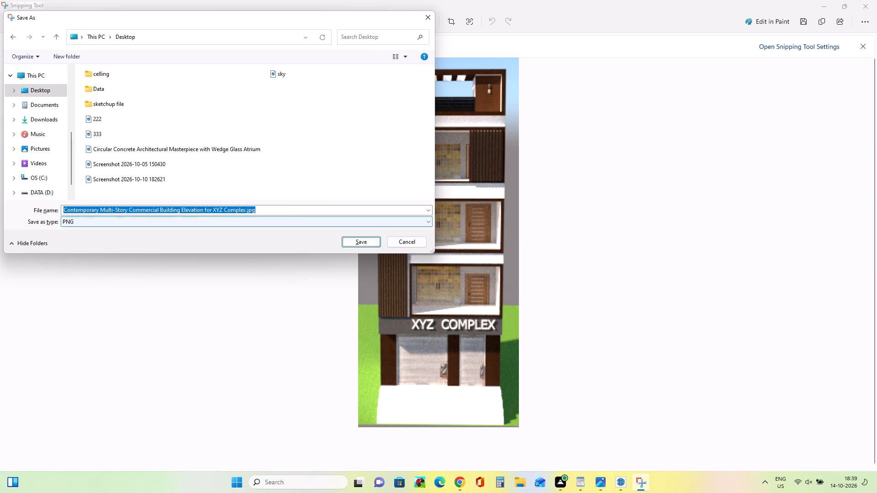
Change the file name's ending to .PDF, giving "Contemporary Multi-Story Commercial Building Elevation for XYZ Complex.PDF", and save the snip to the Desktop.
{"action": "left_click", "coordinate": [296, 205]}
{"action": "left_click", "coordinate": [288, 208]}
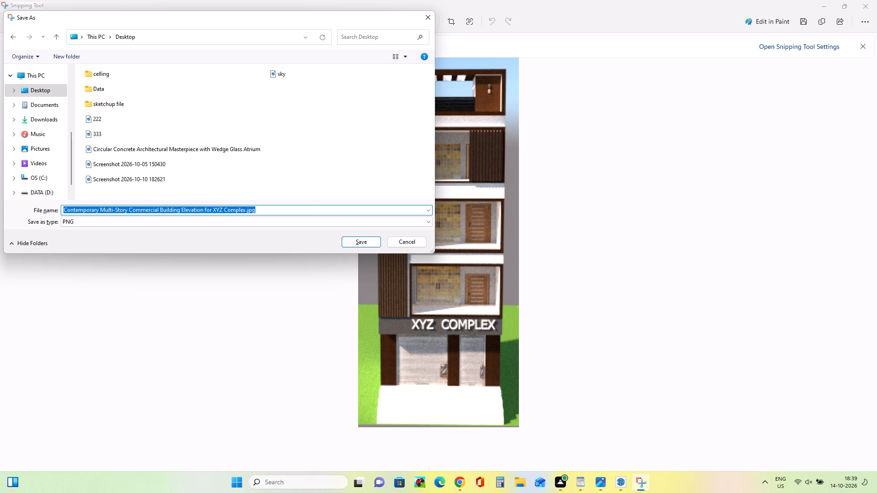
{"action": "left_click", "coordinate": [287, 210]}
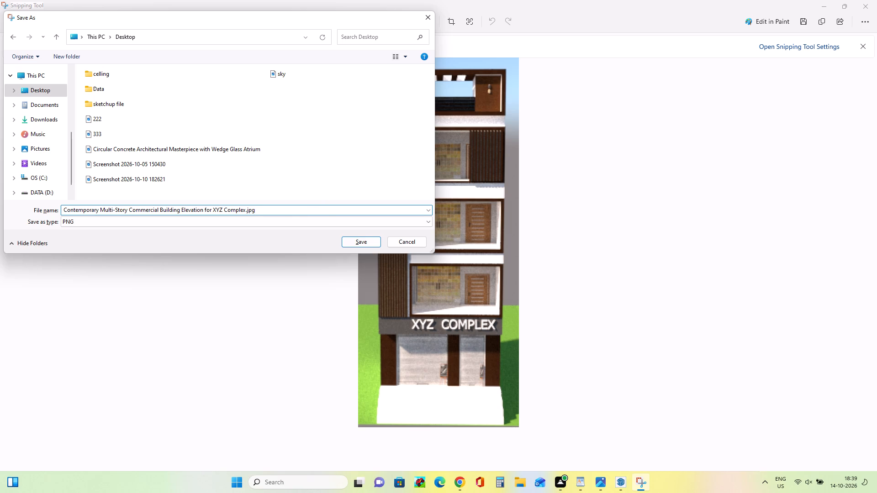
{"action": "key", "text": "BackSpace"}
{"action": "key", "text": "BackSpace"}
{"action": "key", "text": "BackSpace"}
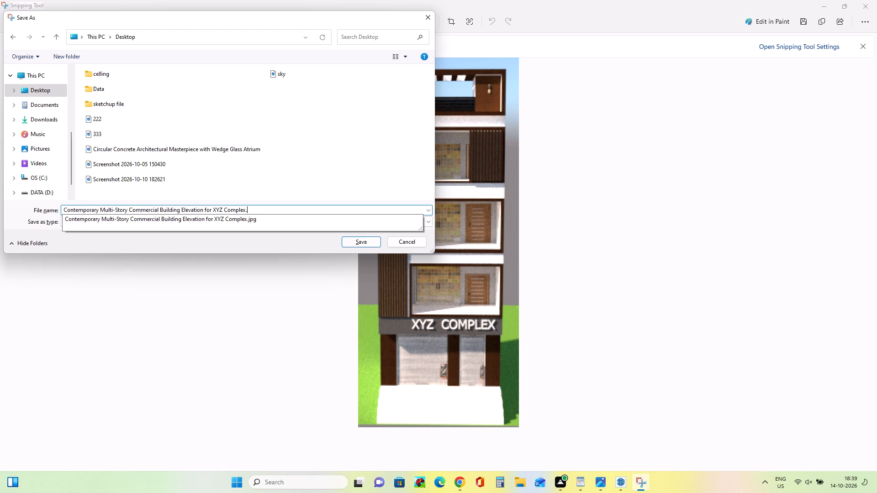
{"action": "key", "text": "s"}
{"action": "key", "text": "BackSpace"}
{"action": "type", "text": "PDF"}
{"action": "left_click", "coordinate": [365, 241]}
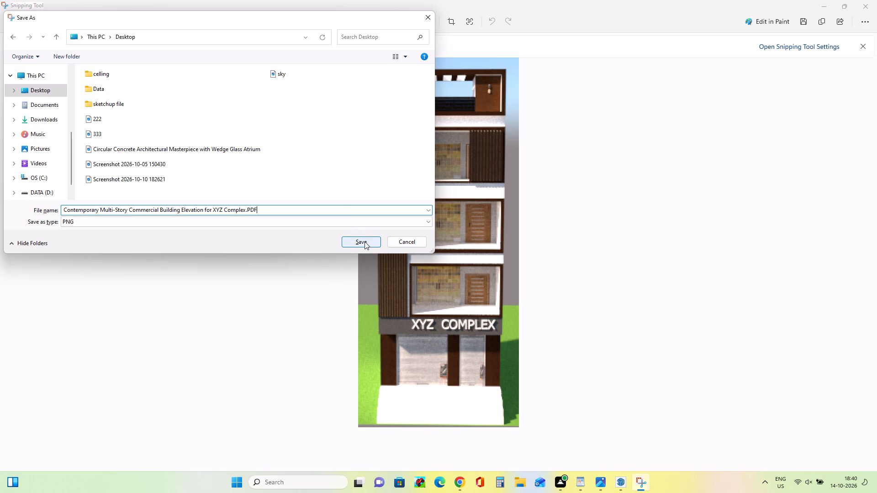
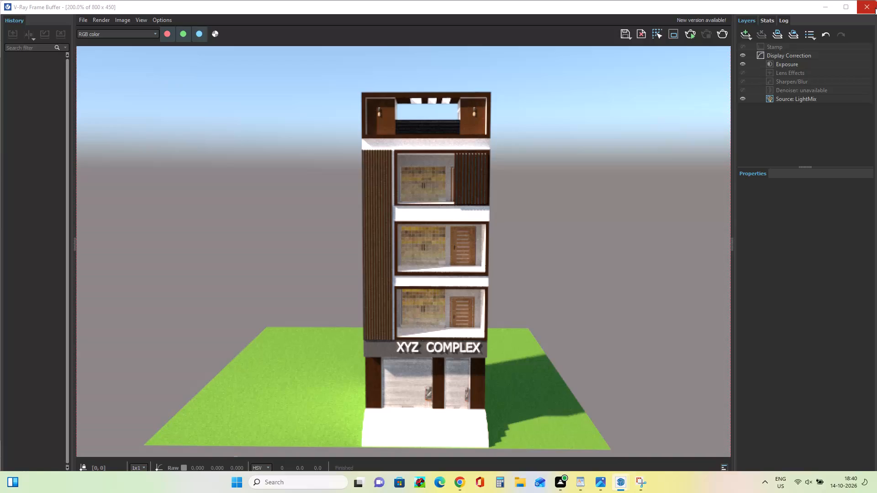
Close the V-Ray Frame Buffer and the V-Ray Asset Editor to return to the building model.
{"action": "left_click", "coordinate": [875, 8]}
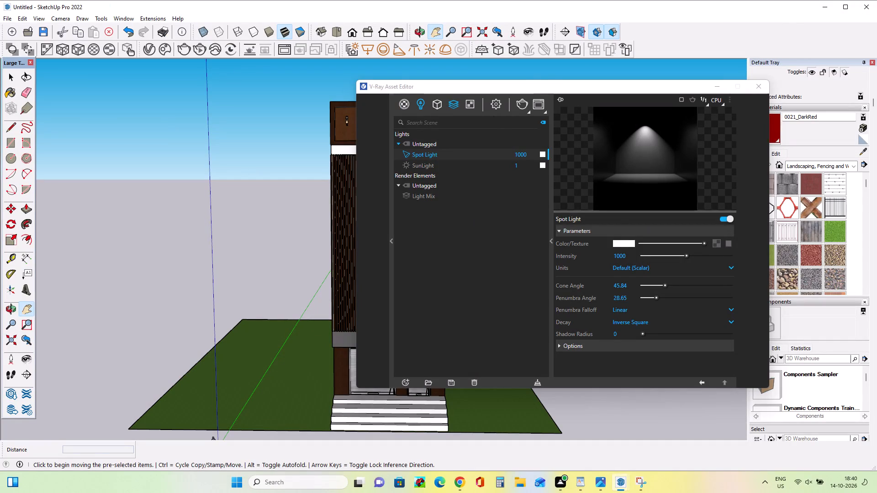
{"action": "left_click_drag", "start_coordinate": [555, 92], "coordinate": [430, 72]}
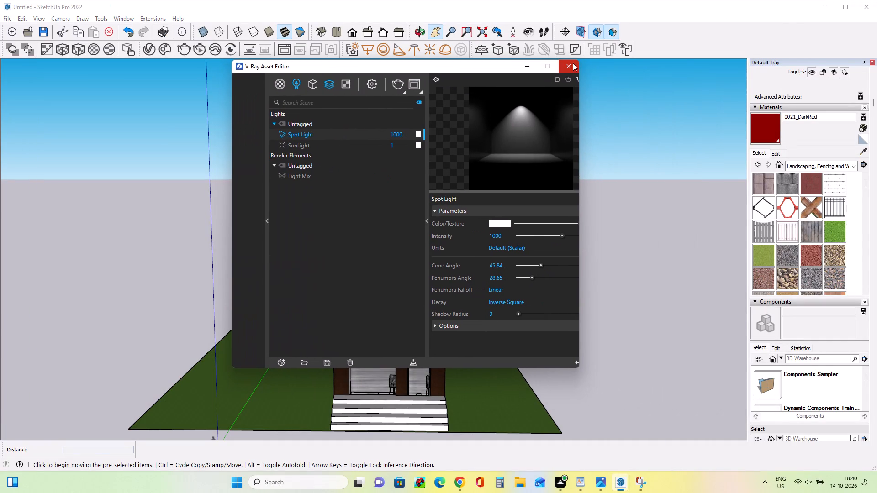
{"action": "left_click", "coordinate": [570, 66]}
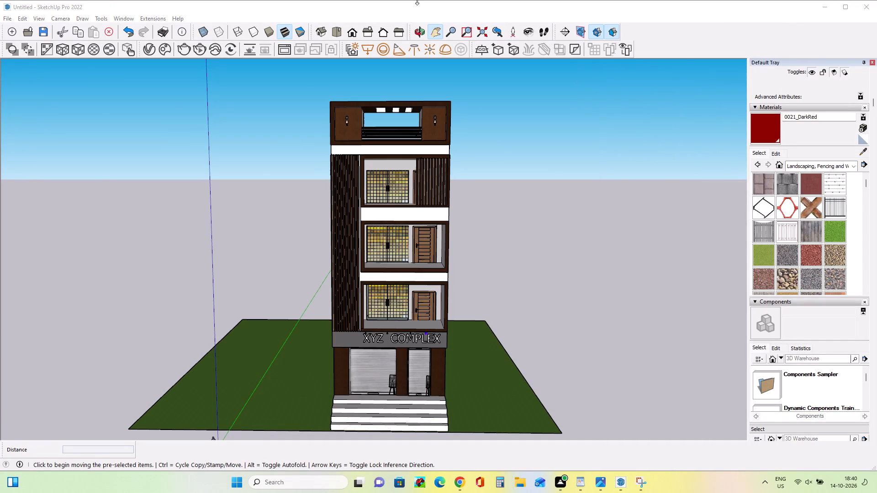
Save the model to the Desktop as a SketchUp file named "Contemporary Multi-Story Commercial Building Elevation for XYZ Complex.SKP".
{"action": "left_click", "coordinate": [6, 20]}
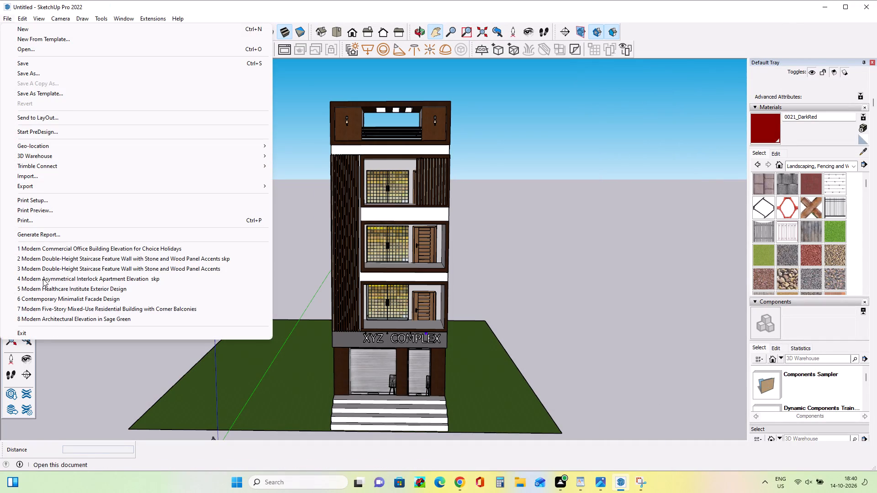
{"action": "left_click", "coordinate": [36, 66]}
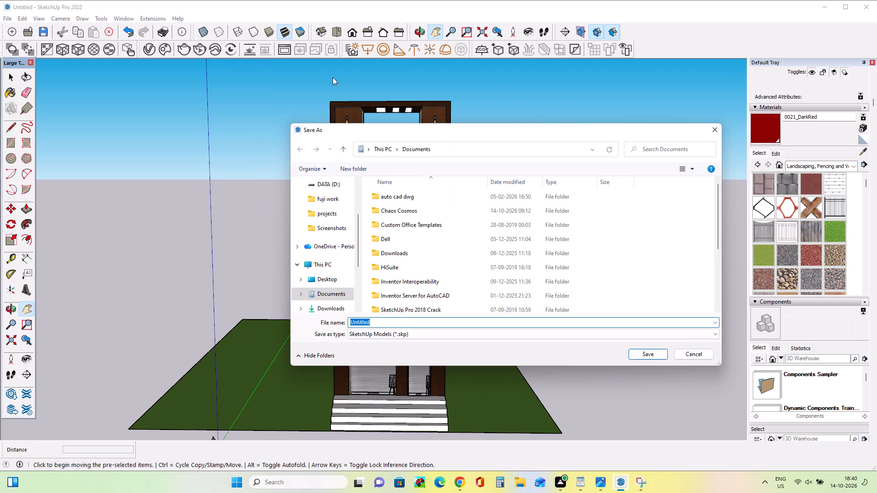
{"action": "left_click", "coordinate": [325, 278]}
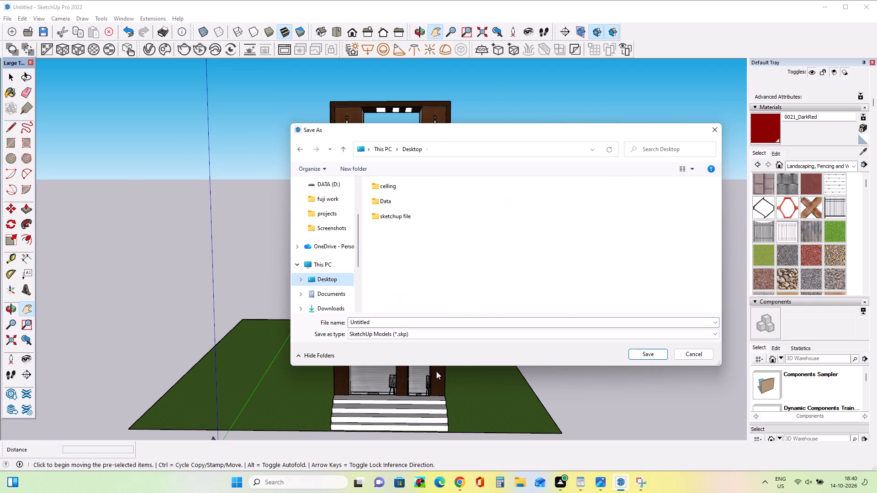
{"action": "left_click", "coordinate": [376, 325]}
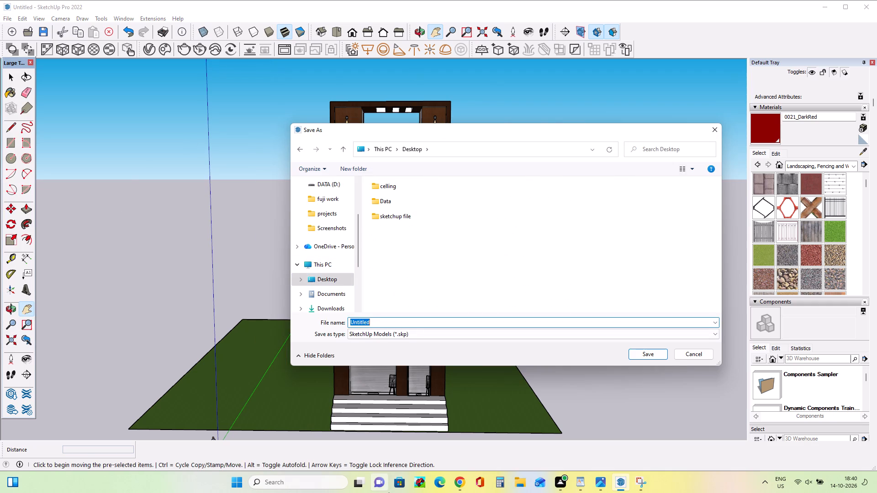
{"action": "key", "text": "BackSpace"}
{"action": "key", "text": "c"}
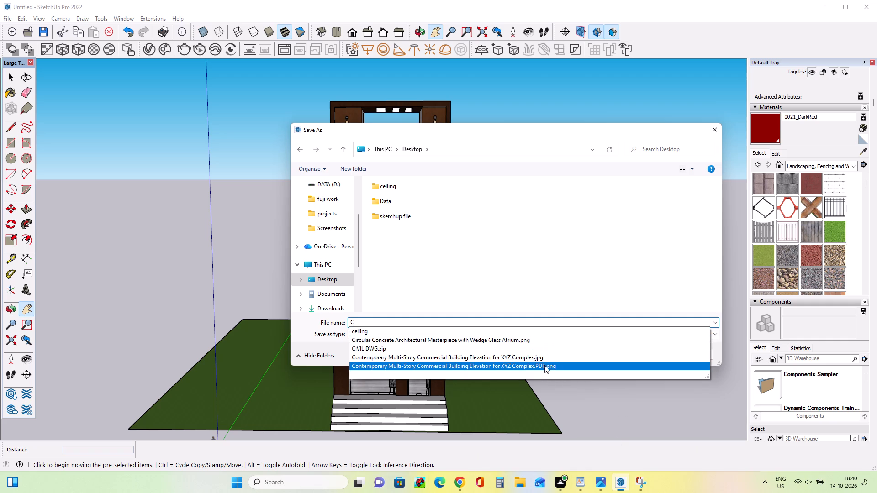
{"action": "left_click", "coordinate": [520, 361]}
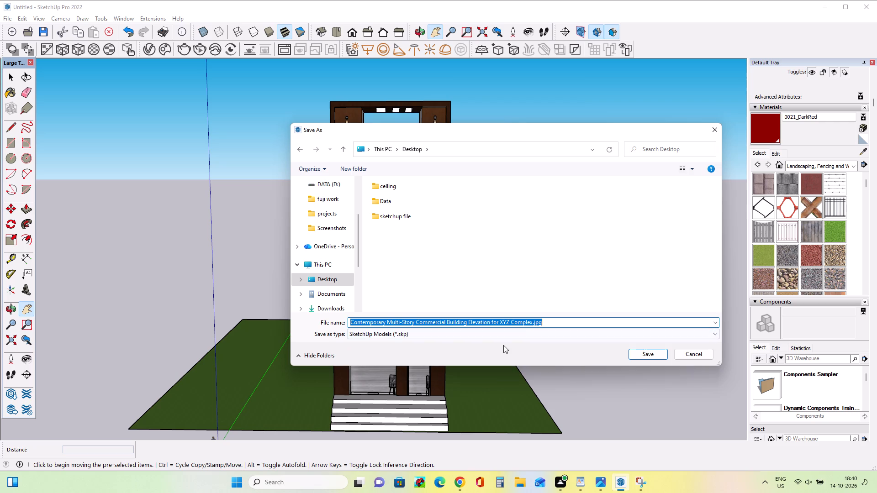
{"action": "left_click", "coordinate": [549, 326]}
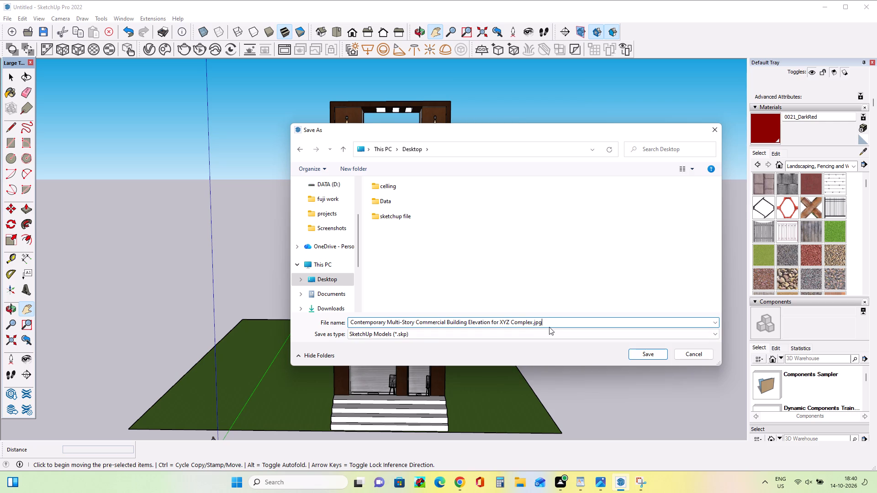
{"action": "key", "text": "BackSpace"}
{"action": "key", "text": "BackSpace"}
{"action": "key", "text": "BackSpace"}
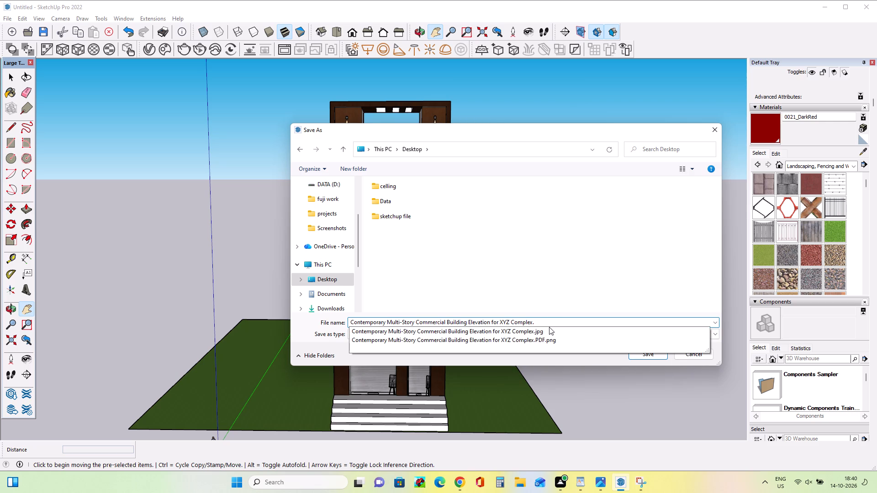
{"action": "type", "text": "SKP"}
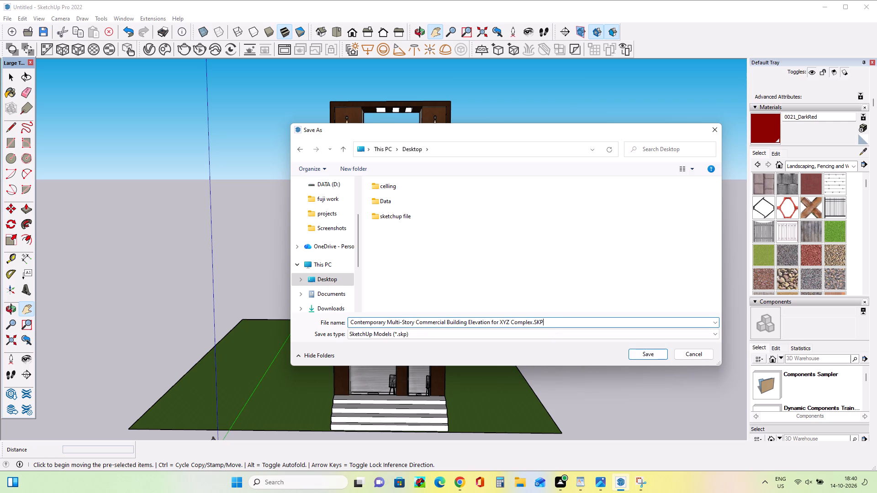
{"action": "left_click", "coordinate": [643, 352]}
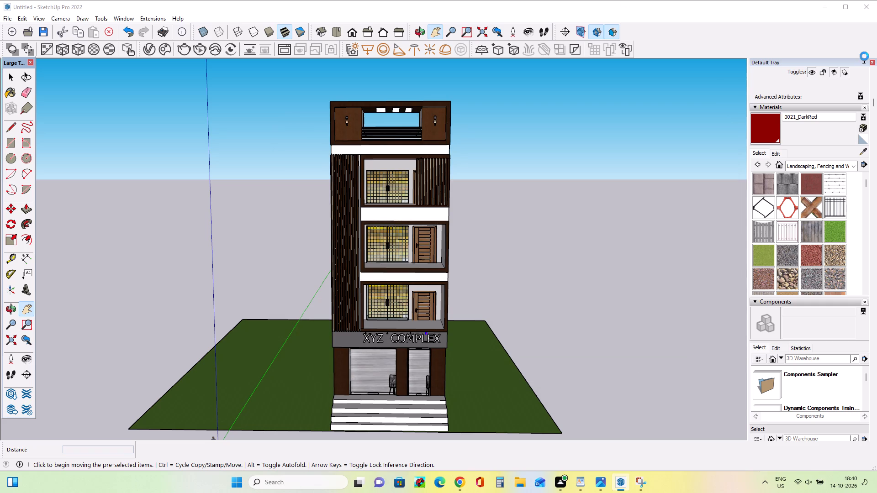